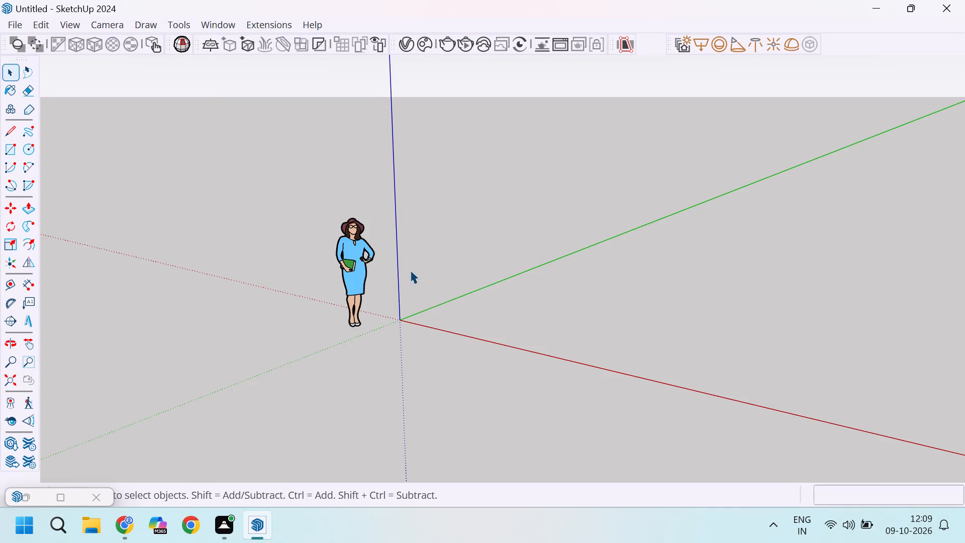
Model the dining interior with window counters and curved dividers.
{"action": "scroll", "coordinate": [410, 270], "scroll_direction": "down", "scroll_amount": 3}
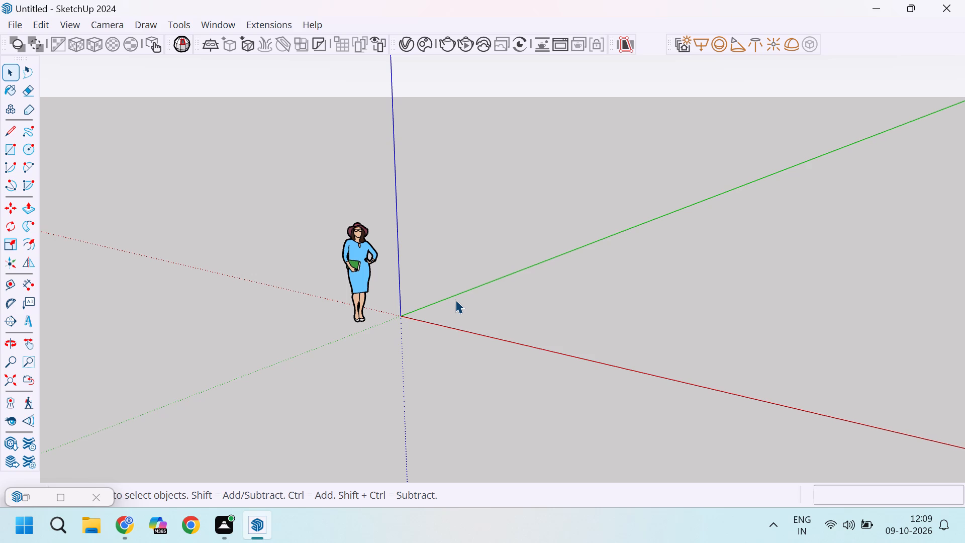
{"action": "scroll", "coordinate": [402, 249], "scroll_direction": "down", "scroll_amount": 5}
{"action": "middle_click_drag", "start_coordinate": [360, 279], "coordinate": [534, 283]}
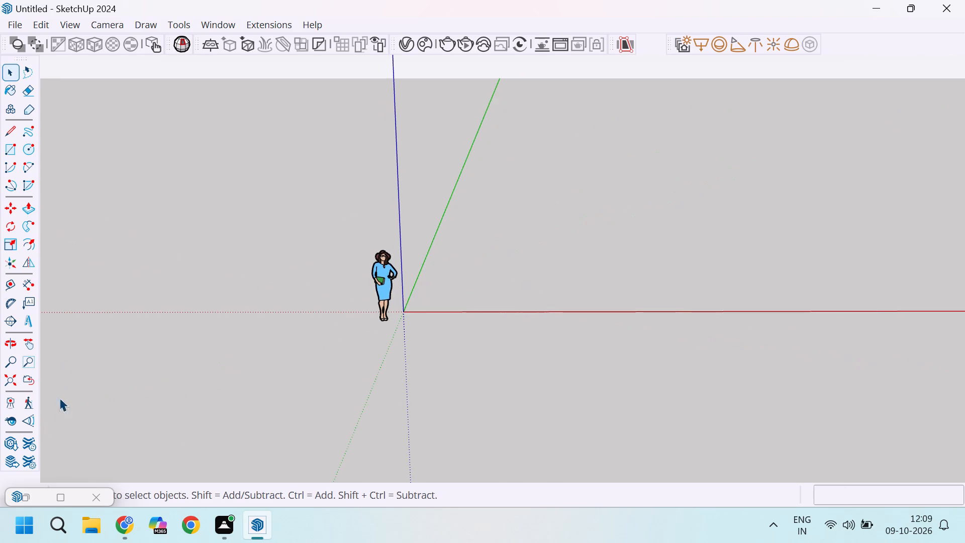
Close the small minimized floating window that covers the status bar.
{"action": "left_click_drag", "start_coordinate": [41, 499], "coordinate": [70, 451]}
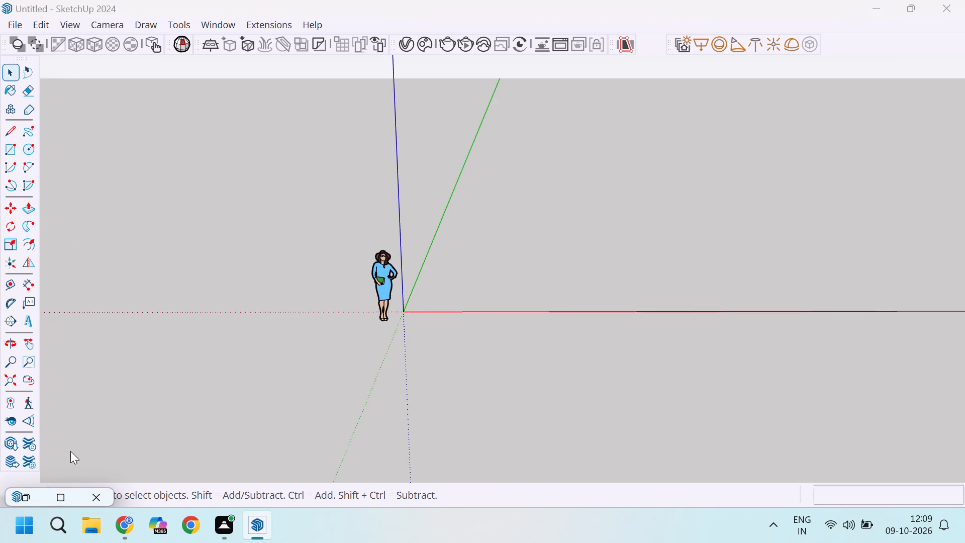
{"action": "left_click_drag", "start_coordinate": [70, 451], "coordinate": [71, 450]}
{"action": "left_click", "coordinate": [92, 493]}
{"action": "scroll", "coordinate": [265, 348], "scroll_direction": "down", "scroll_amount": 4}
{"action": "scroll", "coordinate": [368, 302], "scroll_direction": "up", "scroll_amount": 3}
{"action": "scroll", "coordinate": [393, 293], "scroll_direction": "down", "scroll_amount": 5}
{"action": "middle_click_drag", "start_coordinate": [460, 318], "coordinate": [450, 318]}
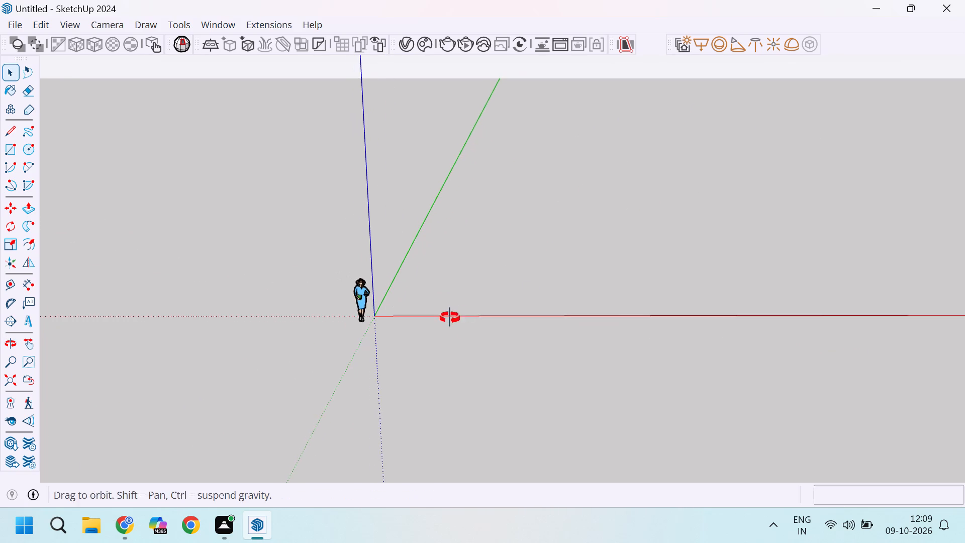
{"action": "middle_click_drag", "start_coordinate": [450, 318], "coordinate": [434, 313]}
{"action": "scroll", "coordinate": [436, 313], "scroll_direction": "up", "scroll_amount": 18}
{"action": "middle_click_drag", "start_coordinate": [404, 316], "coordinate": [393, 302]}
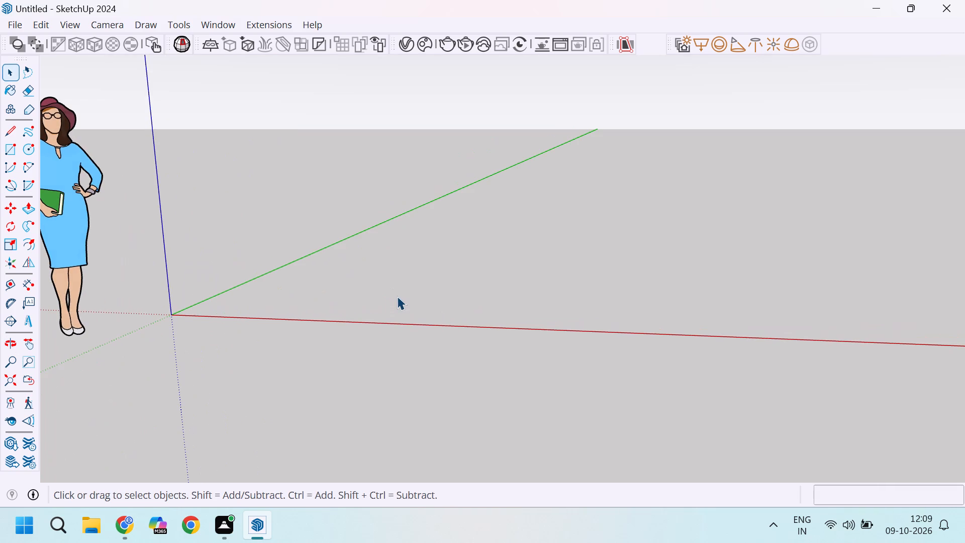
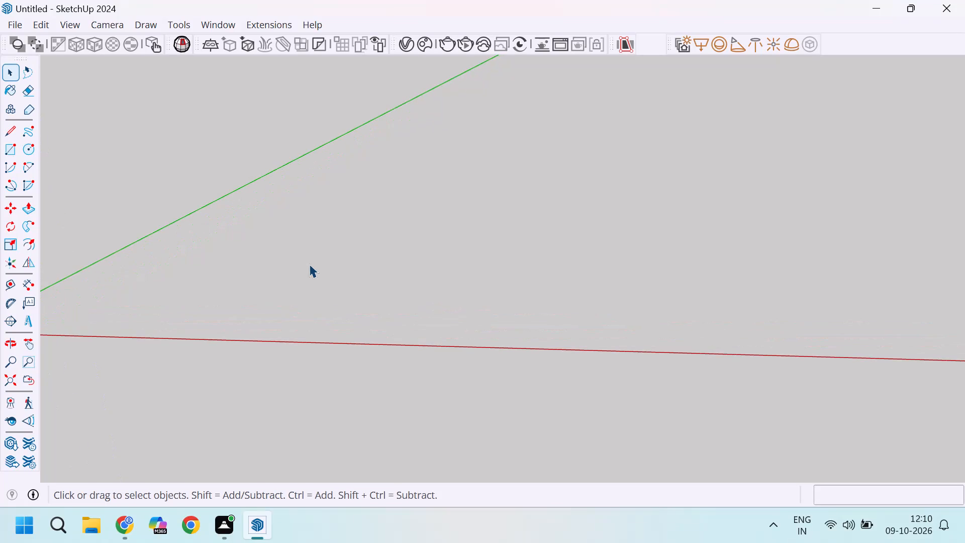
Draw a 20' by 50' rectangle on the ground plane beside the origin, along the red and green axes.
{"action": "key", "text": "r"}
{"action": "scroll", "coordinate": [71, 297], "scroll_direction": "up", "scroll_amount": 4}
{"action": "scroll", "coordinate": [165, 321], "scroll_direction": "up", "scroll_amount": 1}
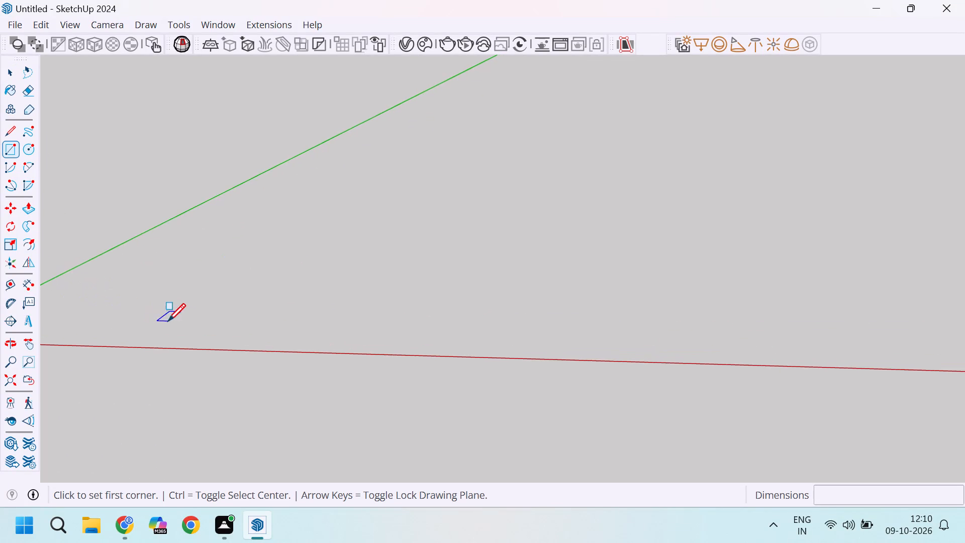
{"action": "scroll", "coordinate": [168, 321], "scroll_direction": "up", "scroll_amount": 2}
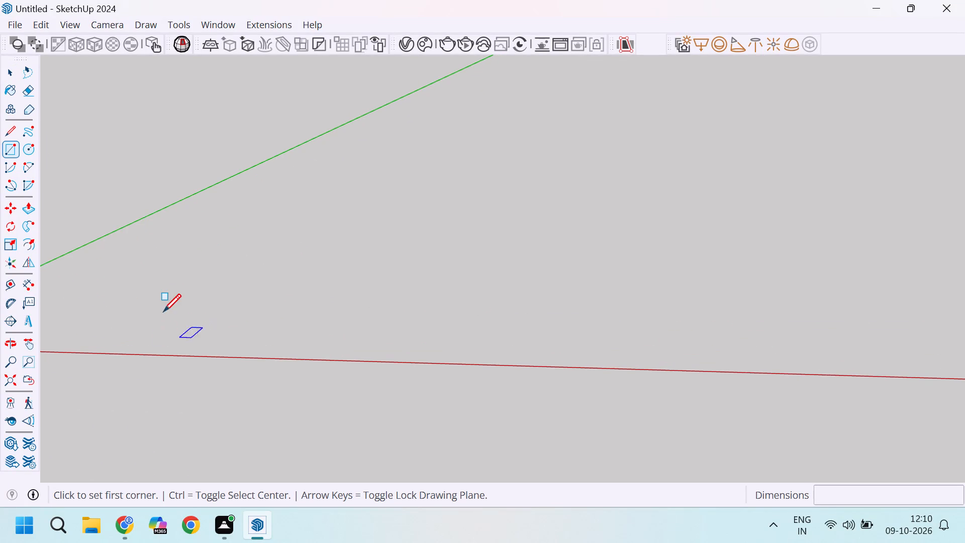
{"action": "scroll", "coordinate": [163, 310], "scroll_direction": "up", "scroll_amount": 4}
{"action": "left_click", "coordinate": [138, 342]}
{"action": "scroll", "coordinate": [465, 253], "scroll_direction": "down", "scroll_amount": 12}
{"action": "scroll", "coordinate": [507, 240], "scroll_direction": "up", "scroll_amount": 11}
{"action": "scroll", "coordinate": [529, 231], "scroll_direction": "down", "scroll_amount": 20}
{"action": "scroll", "coordinate": [529, 231], "scroll_direction": "down", "scroll_amount": 2}
{"action": "scroll", "coordinate": [637, 131], "scroll_direction": "down", "scroll_amount": 3}
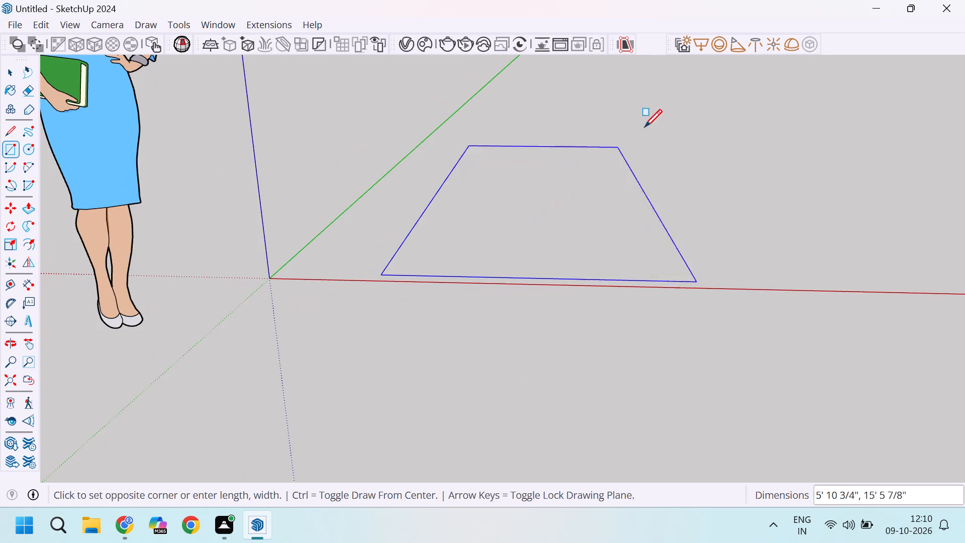
{"action": "scroll", "coordinate": [644, 127], "scroll_direction": "down", "scroll_amount": 2}
{"action": "middle_click_drag", "start_coordinate": [662, 119], "coordinate": [577, 160]}
{"action": "scroll", "coordinate": [593, 160], "scroll_direction": "down", "scroll_amount": 6}
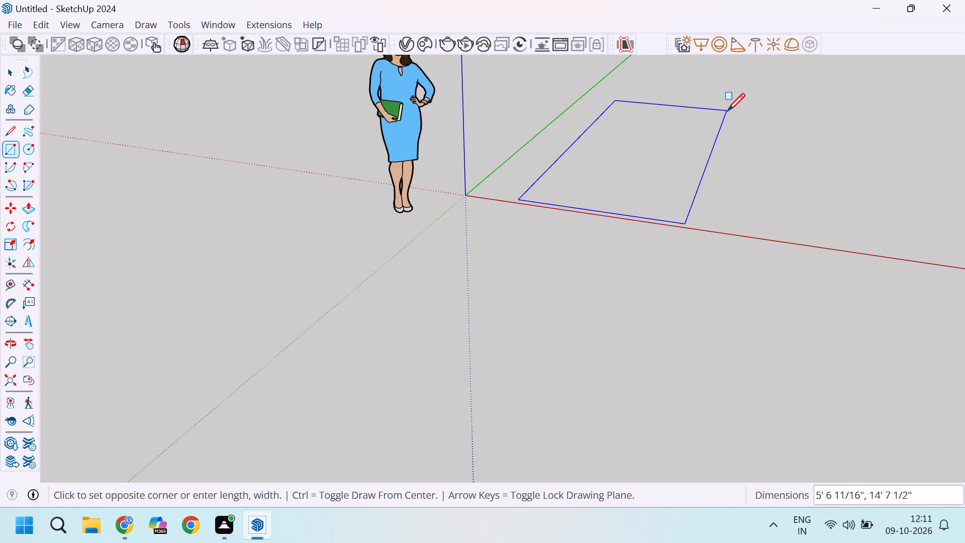
{"action": "type", "text": "20"}
{"action": "type", "text": "',"}
{"action": "type", "text": "50"}
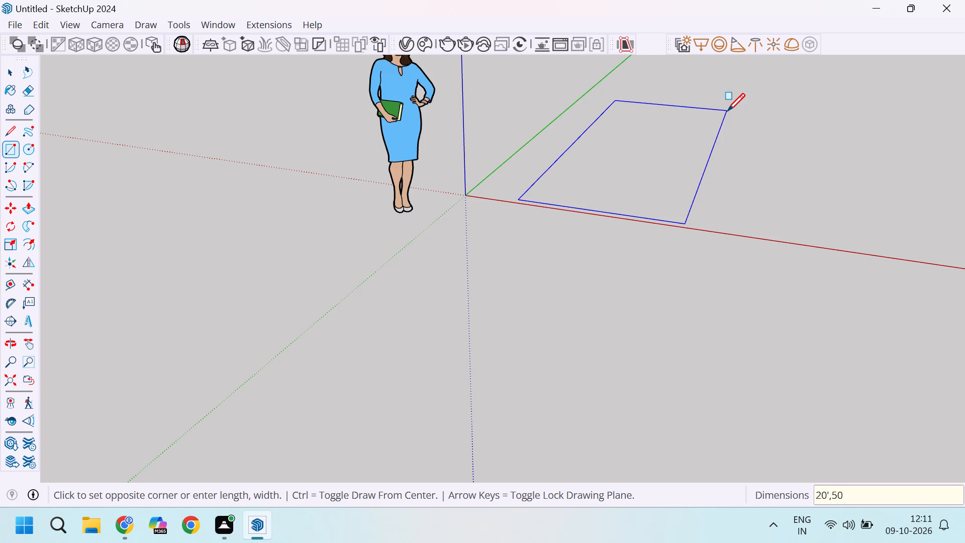
{"action": "key", "text": "apostrophe"}
{"action": "key", "text": "Return"}
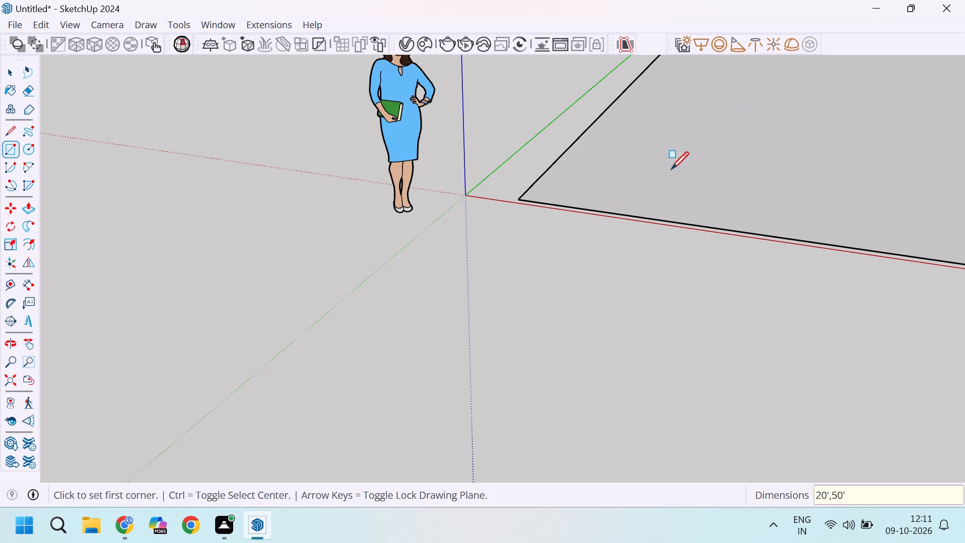
Push/Pull the 20' by 50' rectangle up 6" to form a floor slab.
{"action": "scroll", "coordinate": [457, 258], "scroll_direction": "down", "scroll_amount": 16}
{"action": "scroll", "coordinate": [644, 227], "scroll_direction": "up", "scroll_amount": 4}
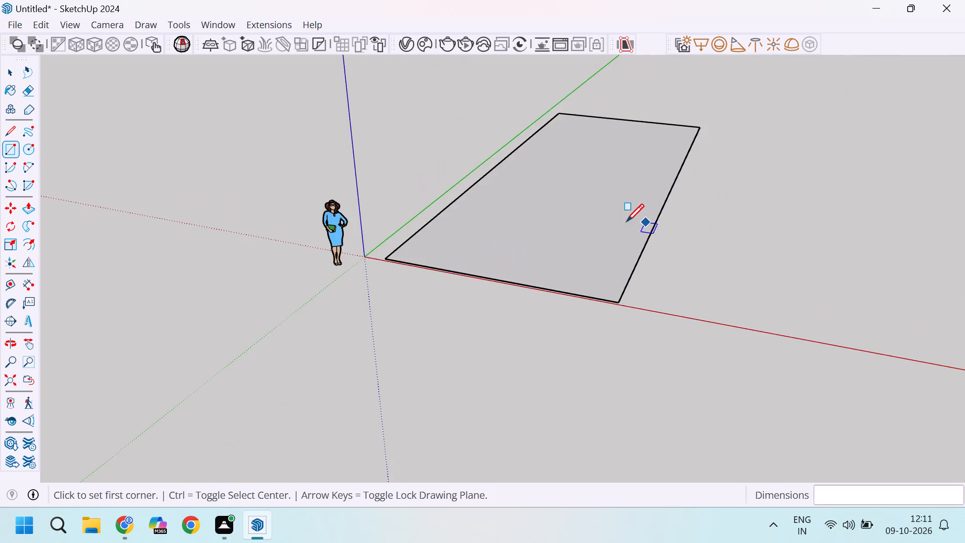
{"action": "scroll", "coordinate": [614, 220], "scroll_direction": "up", "scroll_amount": 4}
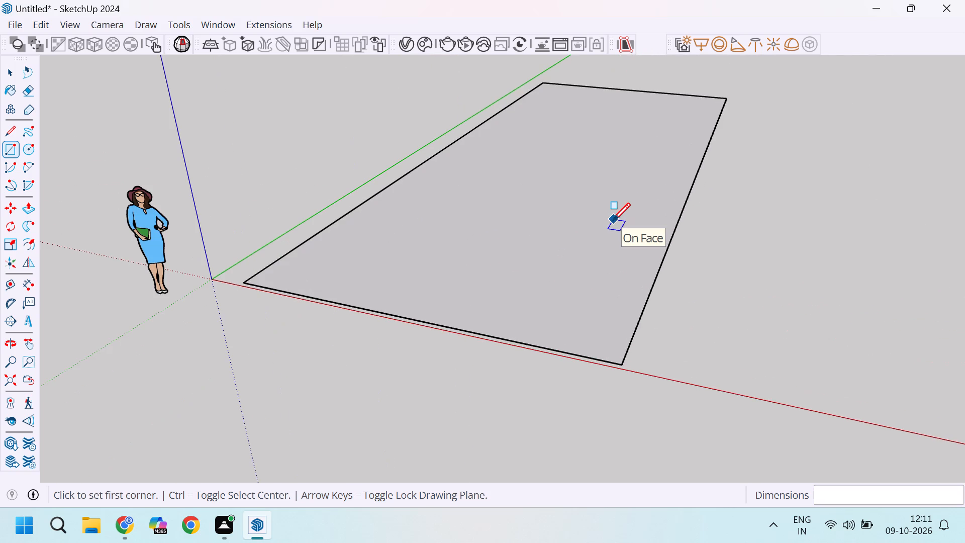
{"action": "key", "text": "p"}
{"action": "left_click", "coordinate": [603, 246]}
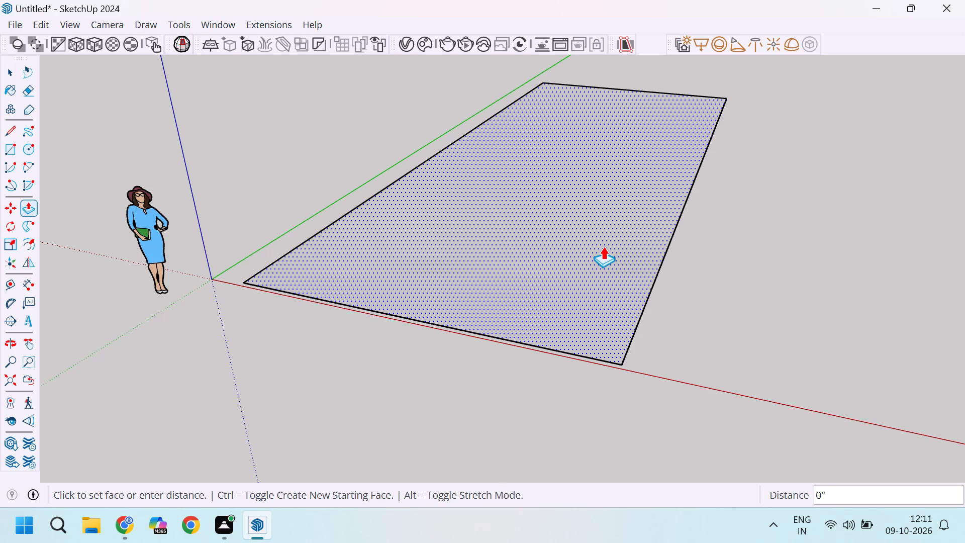
{"action": "key", "text": "6"}
{"action": "key", "text": "Return"}
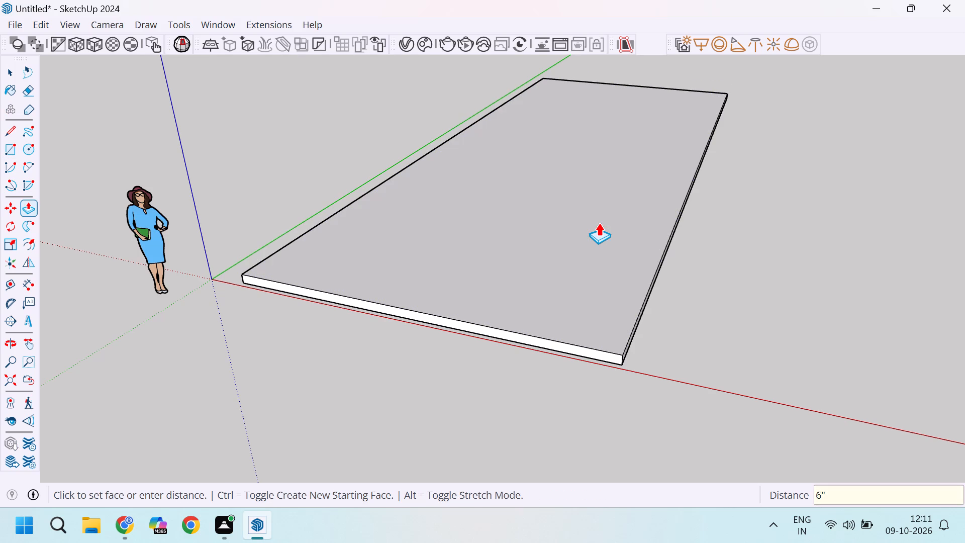
Select the entire floor slab and make it a group.
{"action": "key", "text": "space"}
{"action": "triple_click", "coordinate": [599, 223]}
{"action": "left_click", "coordinate": [599, 223]}
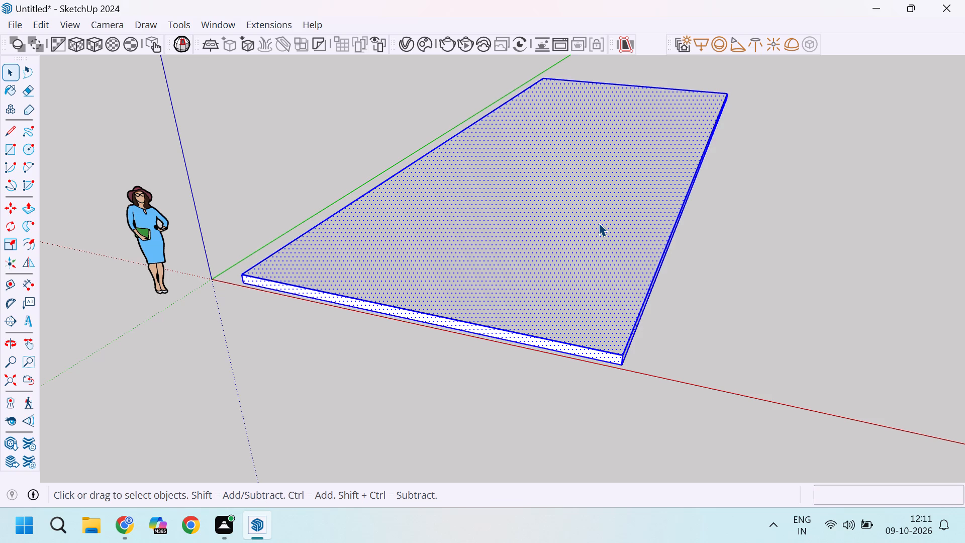
{"action": "right_click", "coordinate": [599, 223]}
{"action": "left_click", "coordinate": [661, 143]}
Draw a 9" by 20' rectangle on top of the slab along its far short edge, starting from the corner nearest the green axis.
{"action": "scroll", "coordinate": [543, 249], "scroll_direction": "down", "scroll_amount": 4}
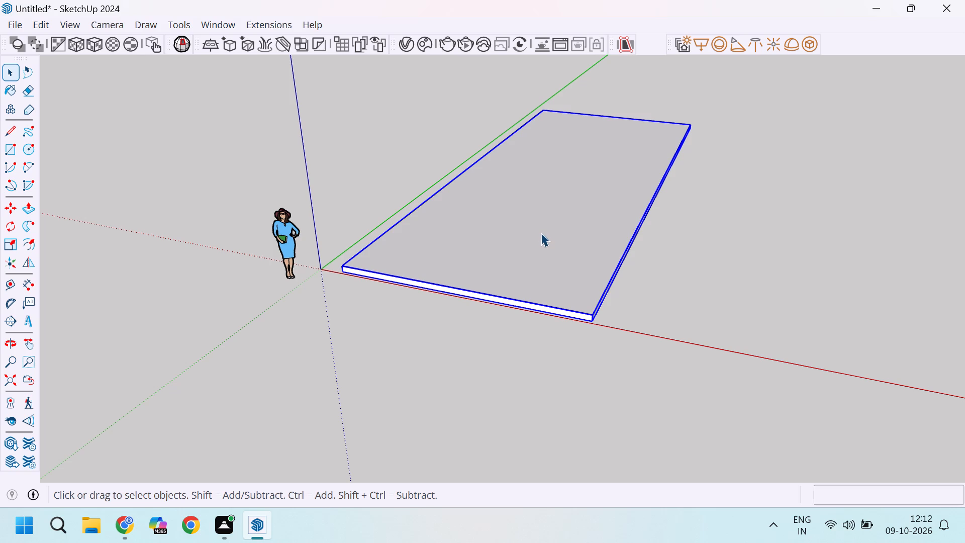
{"action": "scroll", "coordinate": [657, 146], "scroll_direction": "down", "scroll_amount": 5}
{"action": "middle_click_drag", "start_coordinate": [515, 257], "coordinate": [625, 196]}
{"action": "scroll", "coordinate": [532, 257], "scroll_direction": "up", "scroll_amount": 1}
{"action": "scroll", "coordinate": [605, 128], "scroll_direction": "up", "scroll_amount": 5}
{"action": "scroll", "coordinate": [565, 154], "scroll_direction": "up", "scroll_amount": 4}
{"action": "scroll", "coordinate": [590, 190], "scroll_direction": "down", "scroll_amount": 3}
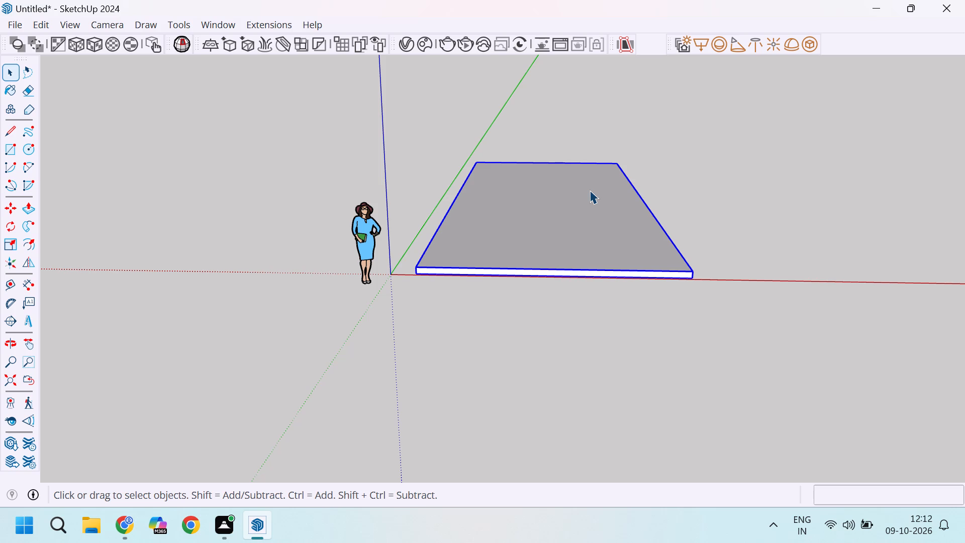
{"action": "scroll", "coordinate": [590, 190], "scroll_direction": "down", "scroll_amount": 3}
{"action": "scroll", "coordinate": [577, 222], "scroll_direction": "up", "scroll_amount": 4}
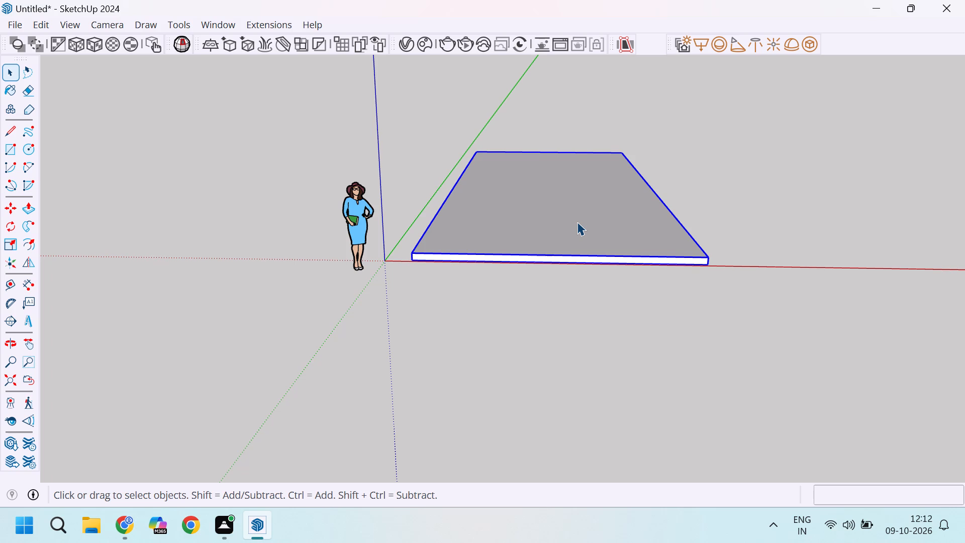
{"action": "scroll", "coordinate": [527, 188], "scroll_direction": "up", "scroll_amount": 4}
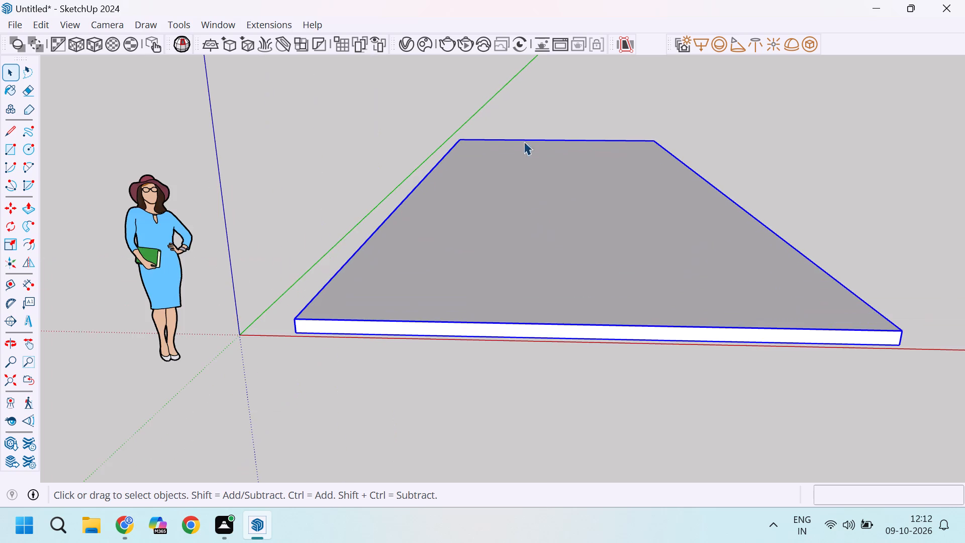
{"action": "middle_click_drag", "start_coordinate": [501, 160], "coordinate": [465, 228]}
{"action": "scroll", "coordinate": [465, 228], "scroll_direction": "down", "scroll_amount": 4}
{"action": "scroll", "coordinate": [462, 150], "scroll_direction": "down", "scroll_amount": 5}
{"action": "scroll", "coordinate": [492, 90], "scroll_direction": "up", "scroll_amount": 7}
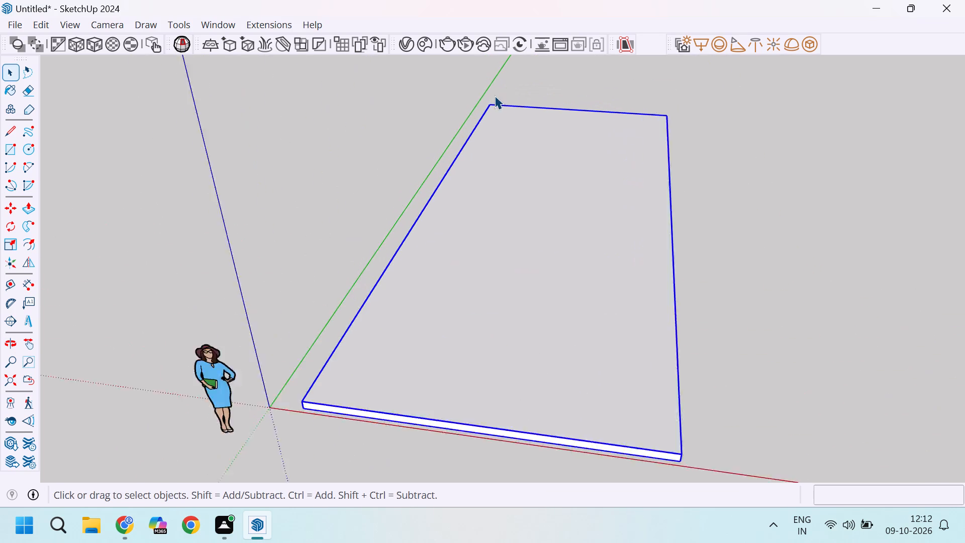
{"action": "scroll", "coordinate": [495, 96], "scroll_direction": "up", "scroll_amount": 6}
{"action": "key", "text": "r"}
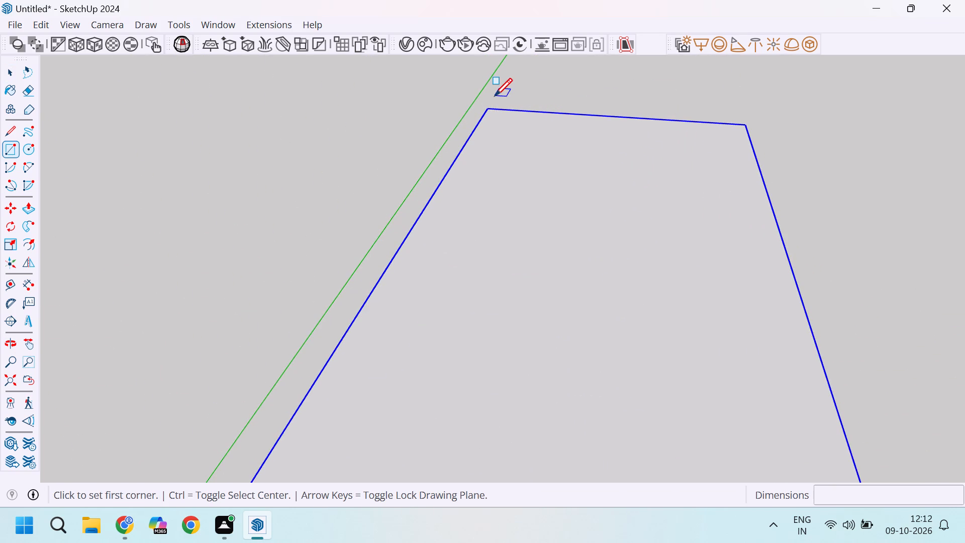
{"action": "left_click", "coordinate": [491, 110]}
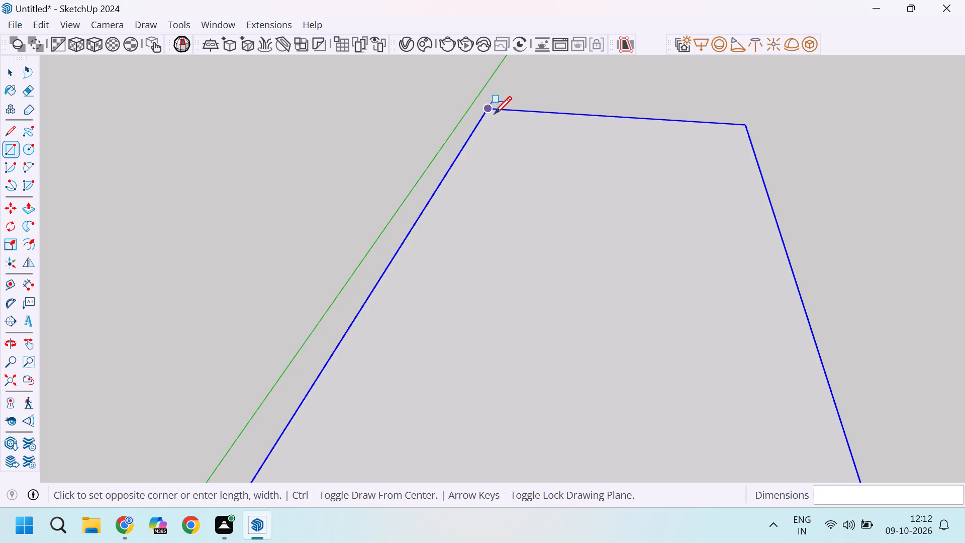
{"action": "scroll", "coordinate": [769, 145], "scroll_direction": "up", "scroll_amount": 5}
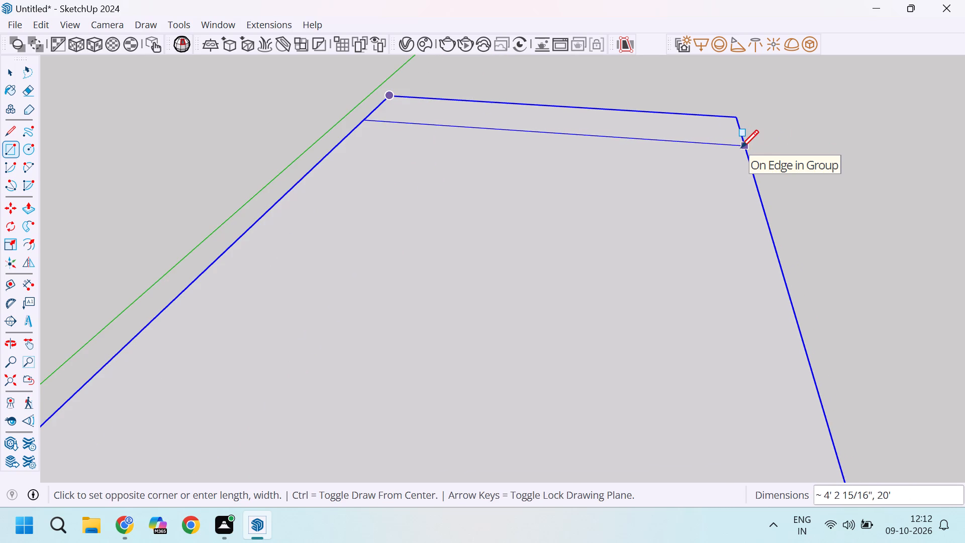
{"action": "type", "text": "9,20"}
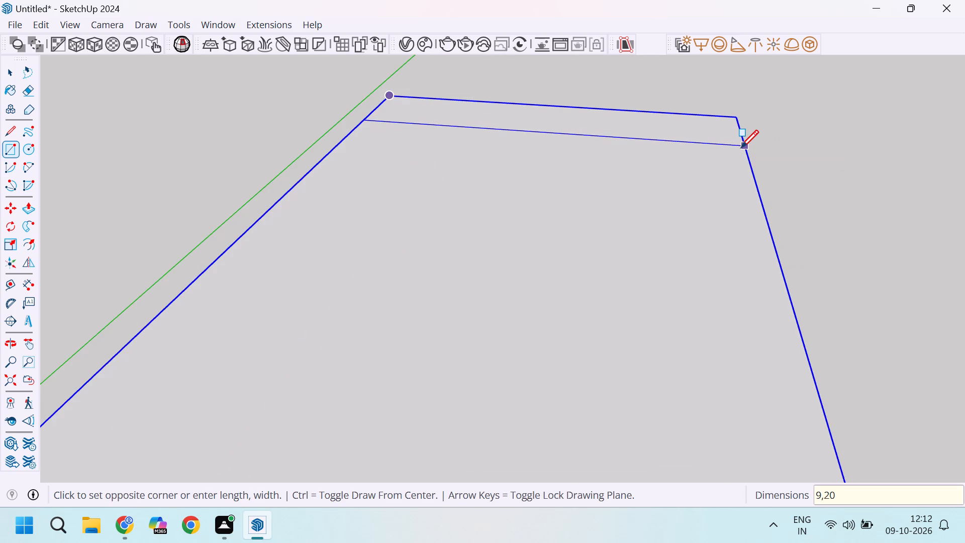
{"action": "key", "text": "apostrophe"}
{"action": "key", "text": "Return"}
Push/Pull the 9" strip at the slab's far end up 10' to form the back wall.
{"action": "scroll", "coordinate": [695, 128], "scroll_direction": "up", "scroll_amount": 5}
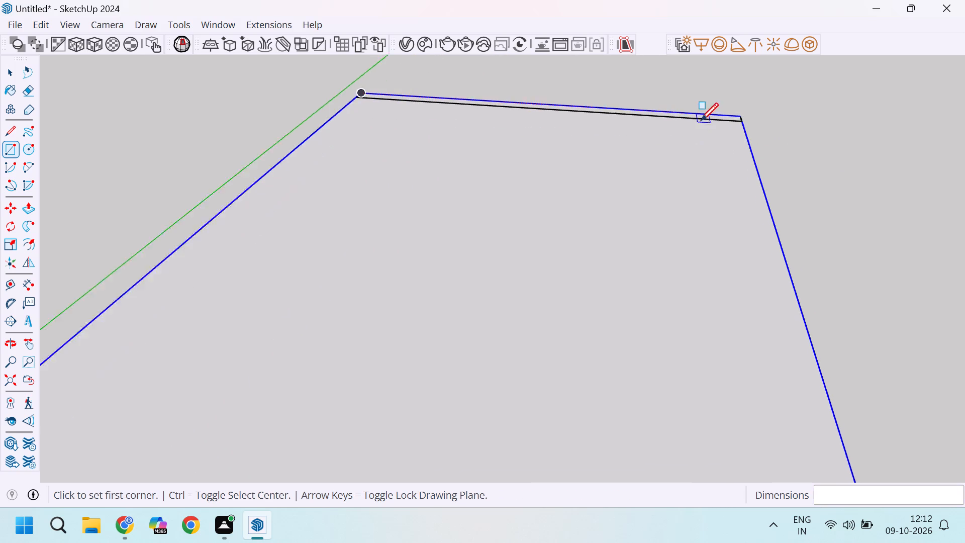
{"action": "scroll", "coordinate": [701, 120], "scroll_direction": "up", "scroll_amount": 6}
{"action": "key", "text": "p"}
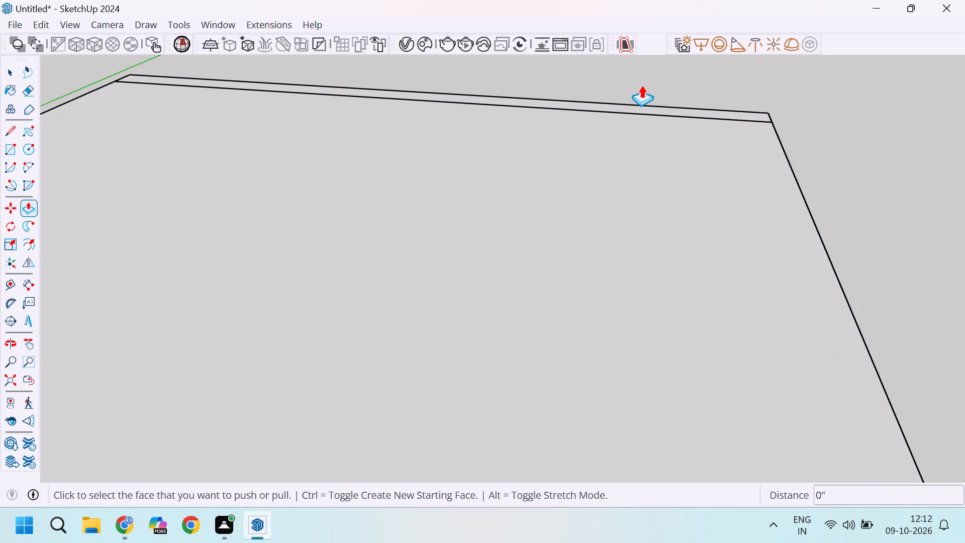
{"action": "scroll", "coordinate": [661, 112], "scroll_direction": "up", "scroll_amount": 4}
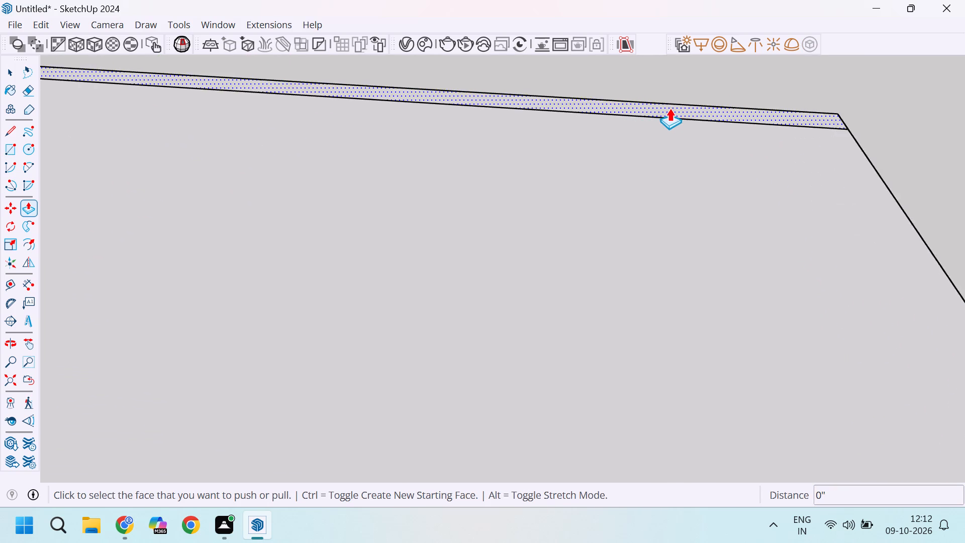
{"action": "scroll", "coordinate": [669, 108], "scroll_direction": "up", "scroll_amount": 2}
{"action": "left_click", "coordinate": [670, 108]}
{"action": "scroll", "coordinate": [670, 90], "scroll_direction": "down", "scroll_amount": 20}
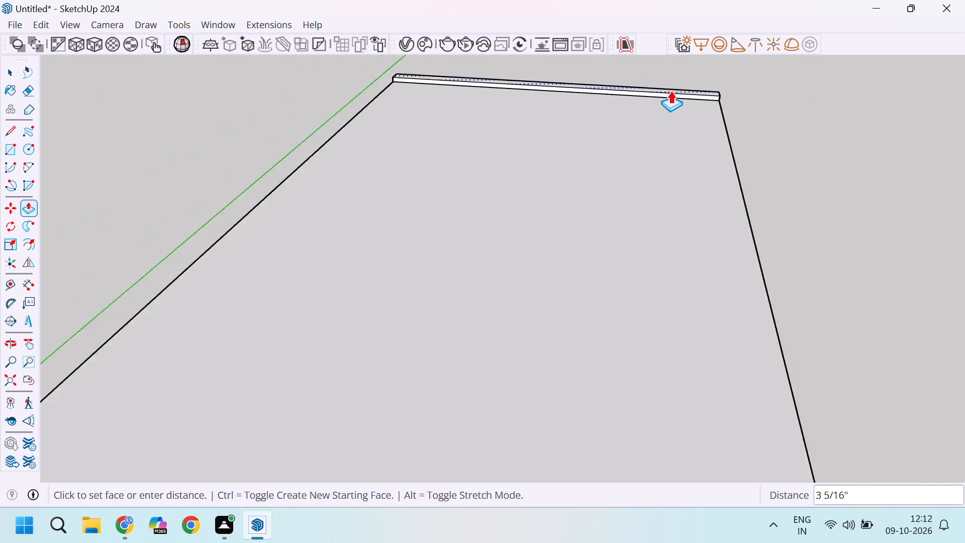
{"action": "scroll", "coordinate": [670, 90], "scroll_direction": "down", "scroll_amount": 14}
{"action": "key", "text": "1"}
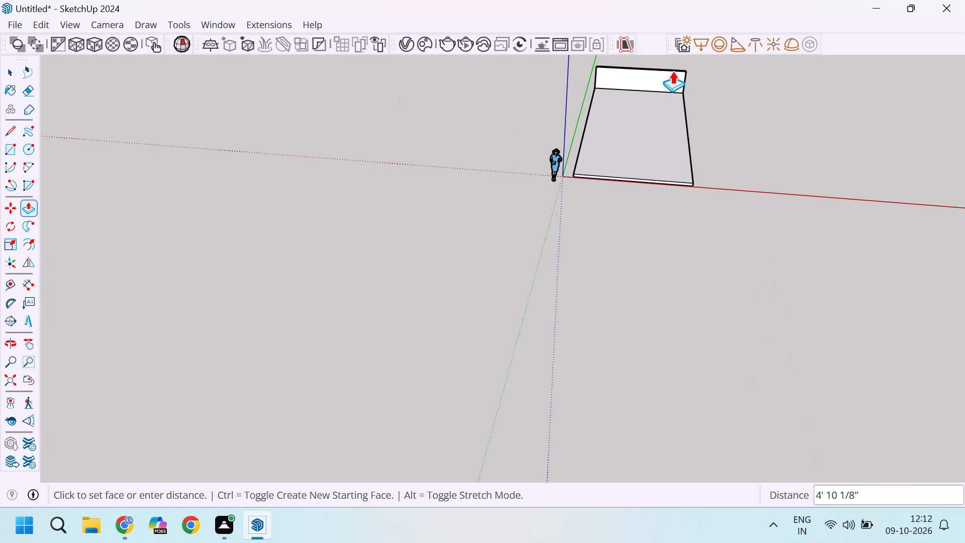
{"action": "type", "text": "0'"}
{"action": "key", "text": "Return"}
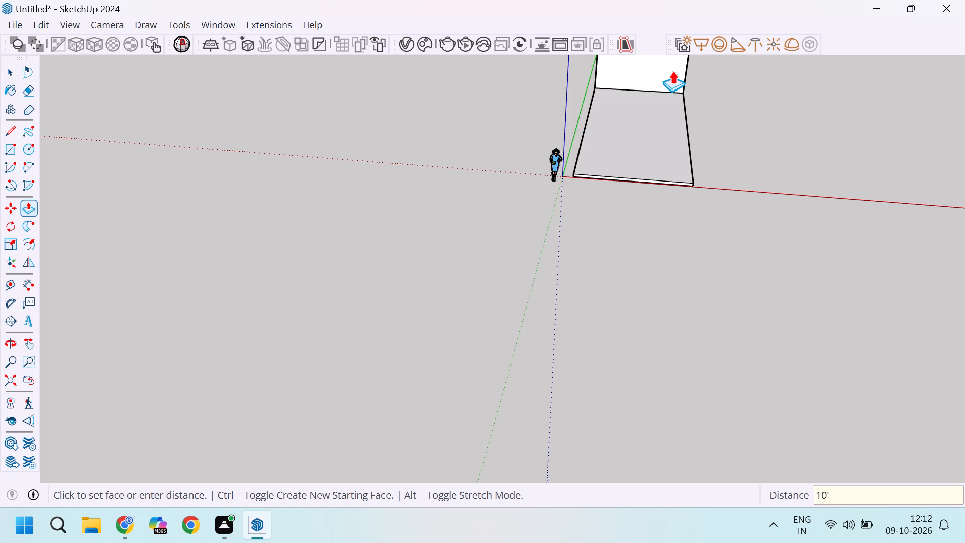
Select the whole back wall, make it a group, and clear the selection.
{"action": "key", "text": "space"}
{"action": "triple_click", "coordinate": [672, 71]}
{"action": "right_click", "coordinate": [672, 71]}
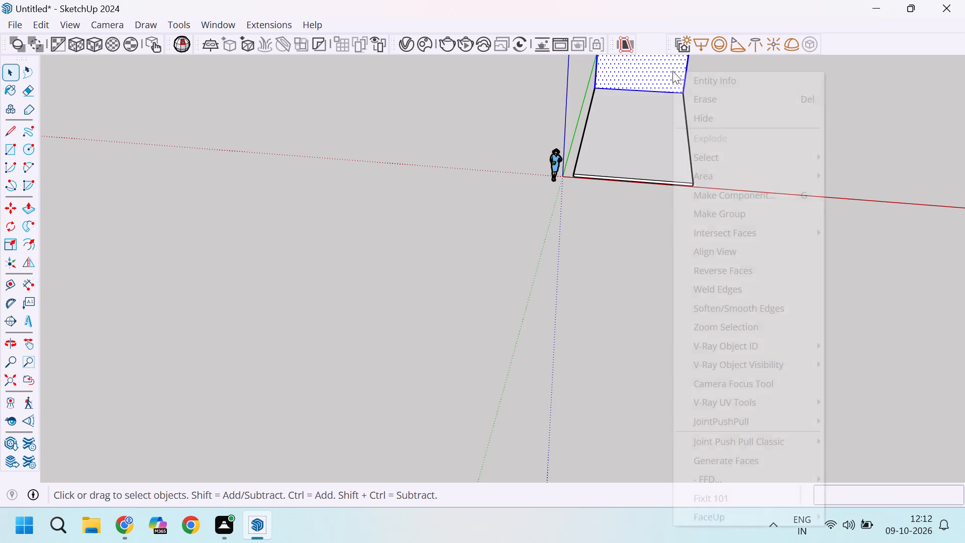
{"action": "left_click", "coordinate": [716, 217]}
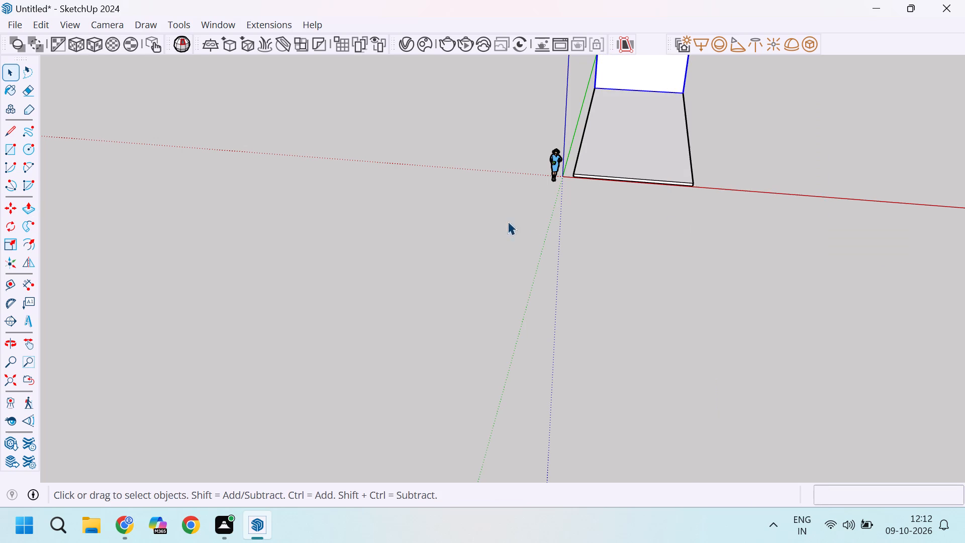
{"action": "scroll", "coordinate": [503, 225], "scroll_direction": "down", "scroll_amount": 5}
{"action": "middle_click_drag", "start_coordinate": [701, 195], "coordinate": [634, 166]}
{"action": "scroll", "coordinate": [639, 155], "scroll_direction": "up", "scroll_amount": 11}
{"action": "left_click", "coordinate": [741, 166]}
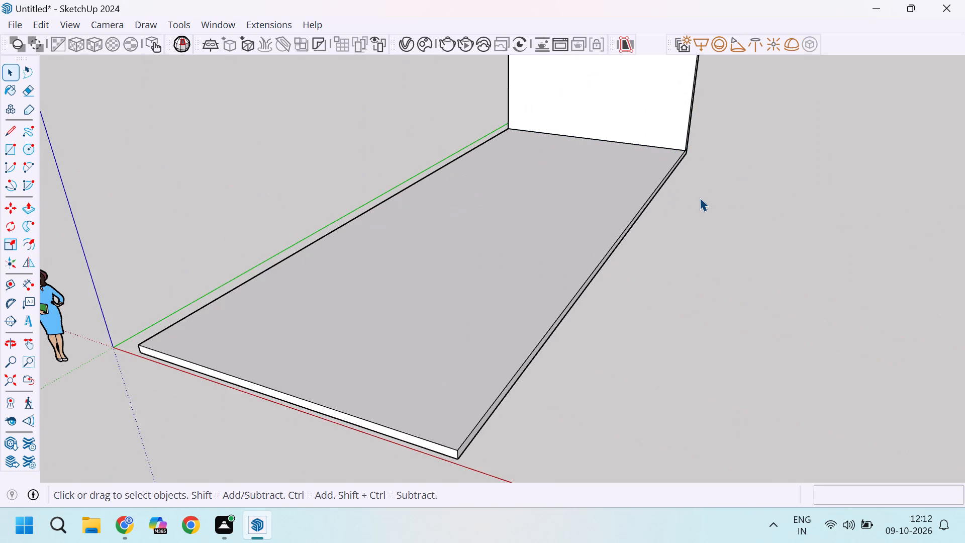
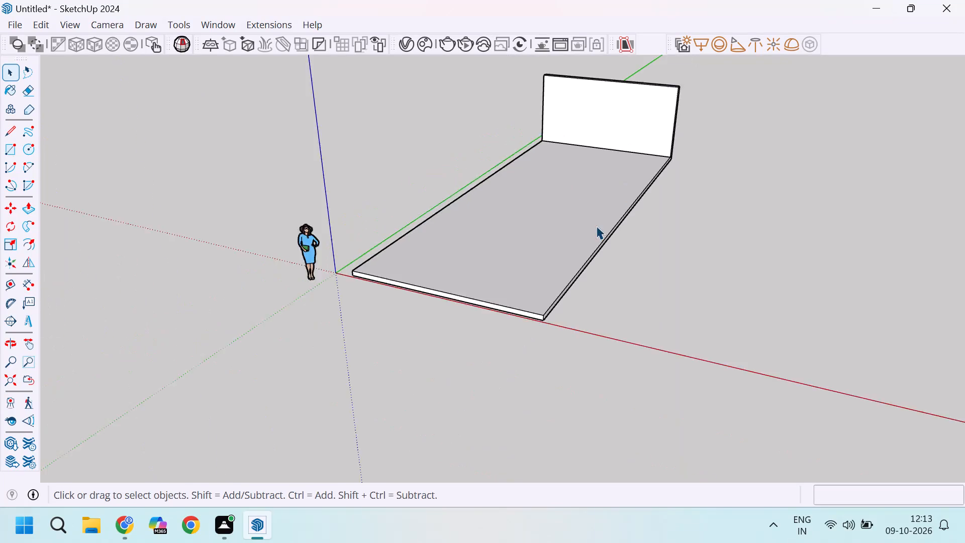
Draw a 9" by 49'3" rectangle on the slab along its long edge beside the green axis, starting from the back wall's inner corner.
{"action": "middle_click_drag", "start_coordinate": [596, 227], "coordinate": [648, 223]}
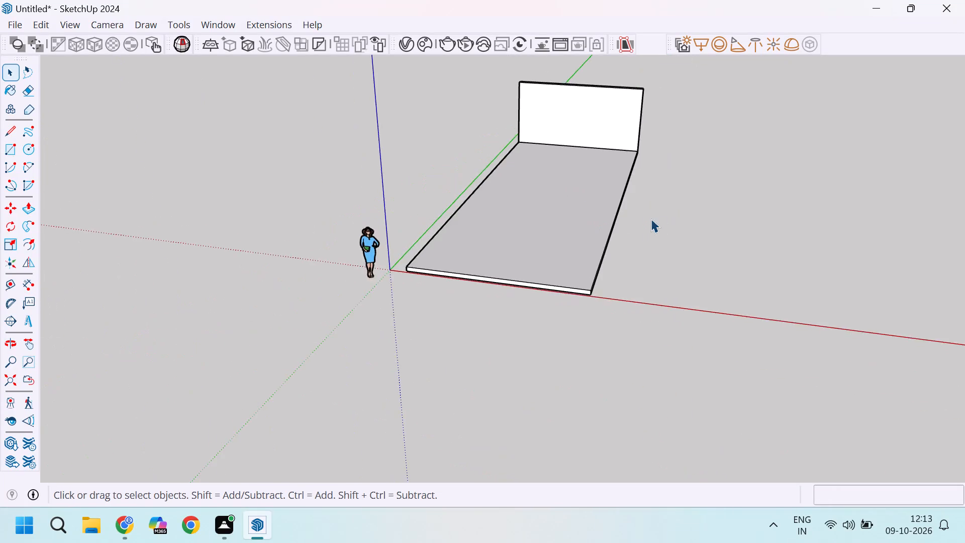
{"action": "scroll", "coordinate": [636, 223], "scroll_direction": "up", "scroll_amount": 9}
{"action": "scroll", "coordinate": [534, 347], "scroll_direction": "down", "scroll_amount": 3}
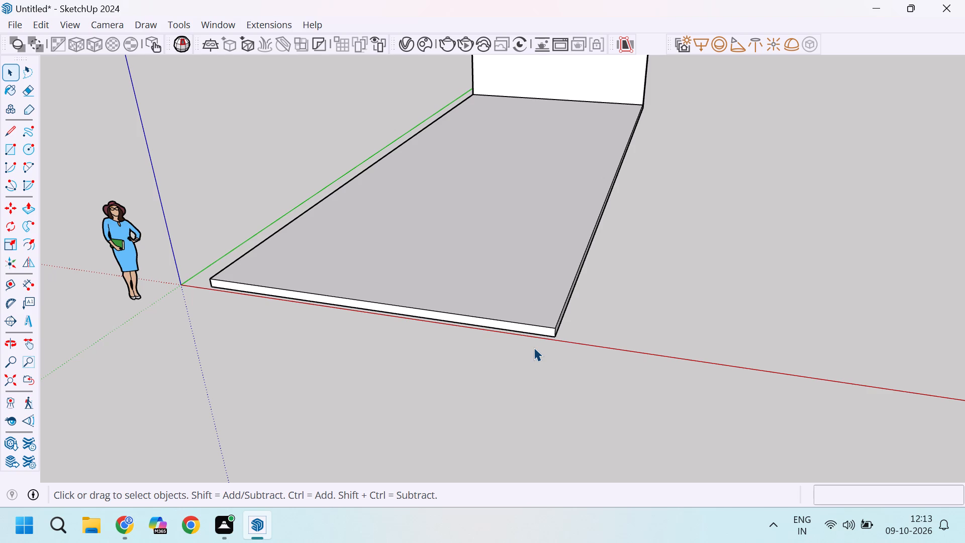
{"action": "scroll", "coordinate": [499, 257], "scroll_direction": "down", "scroll_amount": 4}
{"action": "scroll", "coordinate": [451, 189], "scroll_direction": "up", "scroll_amount": 5}
{"action": "scroll", "coordinate": [470, 133], "scroll_direction": "up", "scroll_amount": 1}
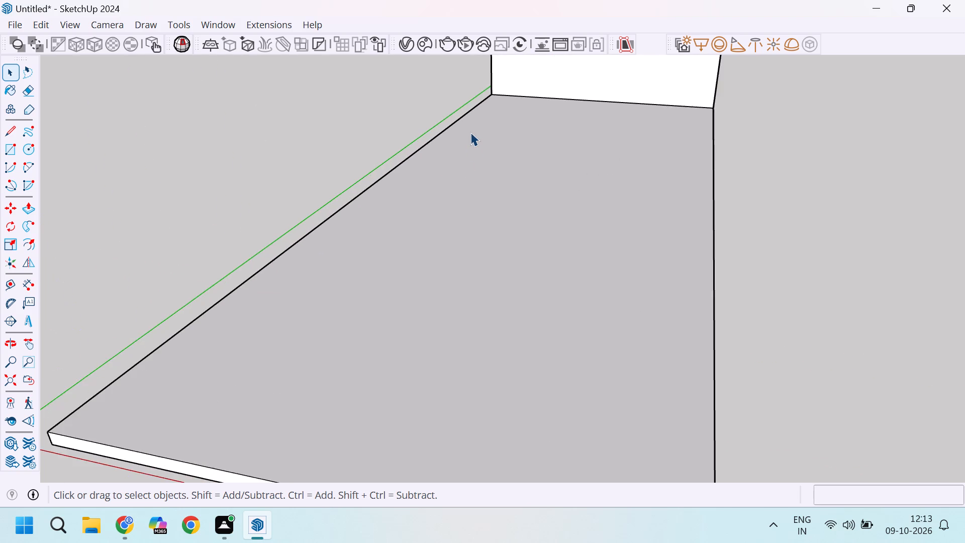
{"action": "scroll", "coordinate": [470, 132], "scroll_direction": "down", "scroll_amount": 5}
{"action": "scroll", "coordinate": [486, 106], "scroll_direction": "up", "scroll_amount": 14}
{"action": "scroll", "coordinate": [480, 123], "scroll_direction": "down", "scroll_amount": 1}
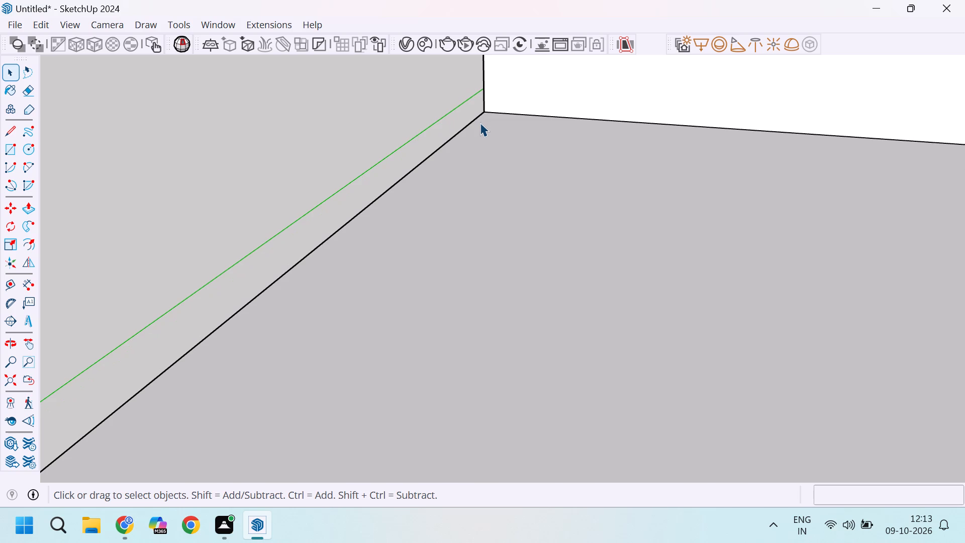
{"action": "scroll", "coordinate": [480, 123], "scroll_direction": "down", "scroll_amount": 6}
{"action": "key", "text": "r"}
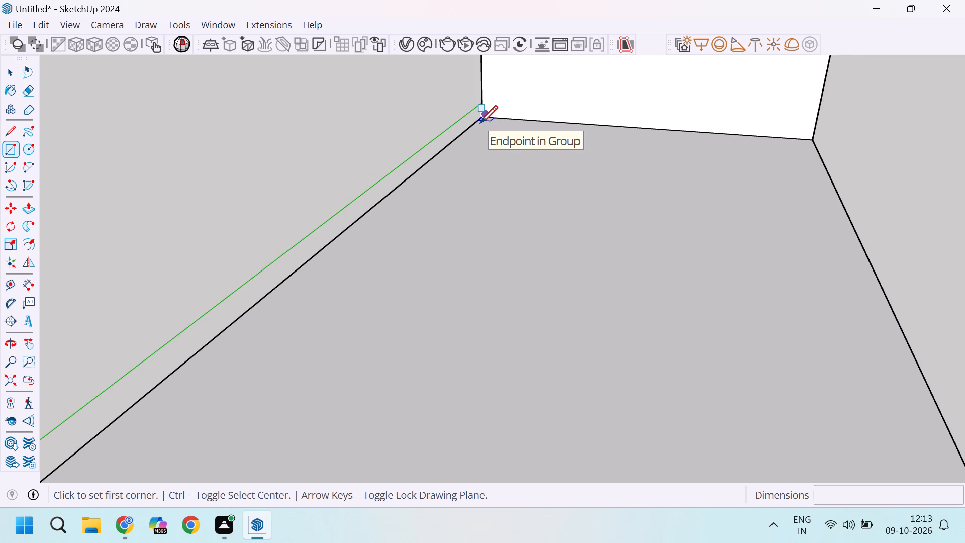
{"action": "scroll", "coordinate": [480, 123], "scroll_direction": "up", "scroll_amount": 4}
{"action": "left_click", "coordinate": [484, 114]}
{"action": "scroll", "coordinate": [484, 116], "scroll_direction": "down", "scroll_amount": 3}
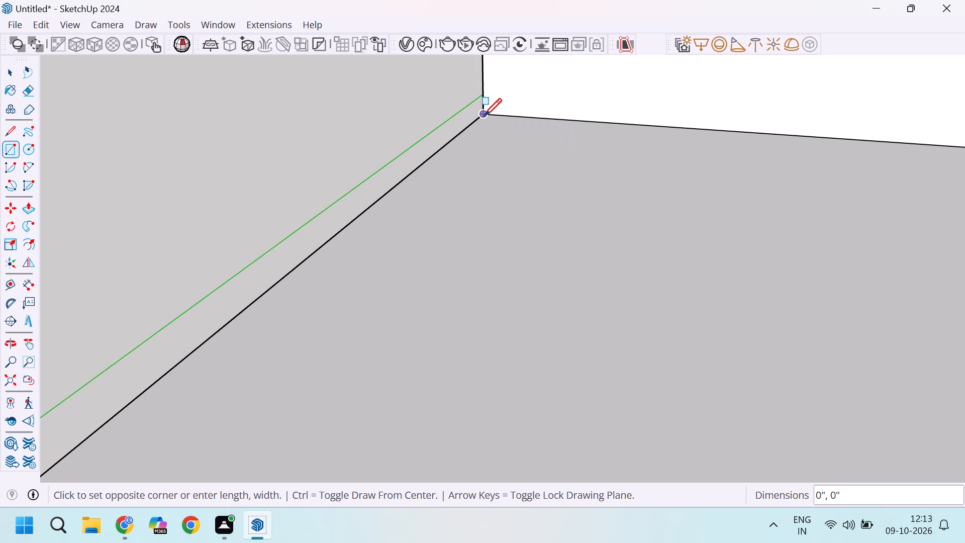
{"action": "scroll", "coordinate": [484, 116], "scroll_direction": "down", "scroll_amount": 4}
{"action": "scroll", "coordinate": [496, 111], "scroll_direction": "down", "scroll_amount": 20}
{"action": "scroll", "coordinate": [496, 111], "scroll_direction": "down", "scroll_amount": 3}
{"action": "scroll", "coordinate": [458, 382], "scroll_direction": "up", "scroll_amount": 5}
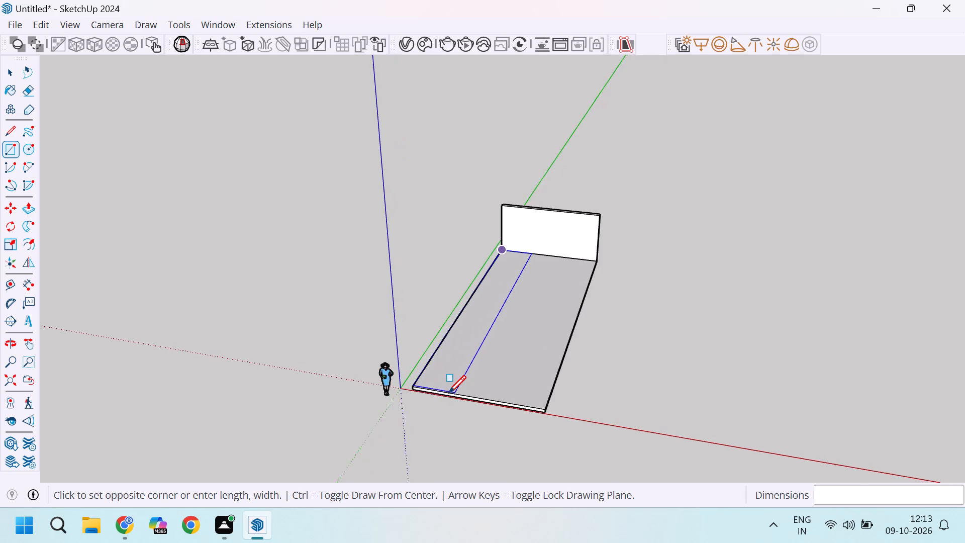
{"action": "scroll", "coordinate": [448, 393], "scroll_direction": "up", "scroll_amount": 17}
{"action": "scroll", "coordinate": [407, 370], "scroll_direction": "up", "scroll_amount": 5}
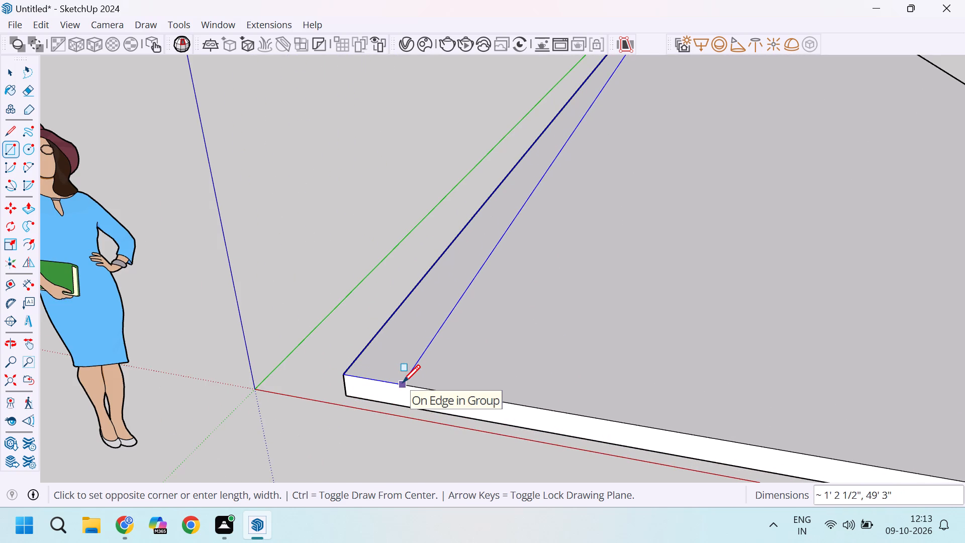
{"action": "scroll", "coordinate": [403, 382], "scroll_direction": "up", "scroll_amount": 9}
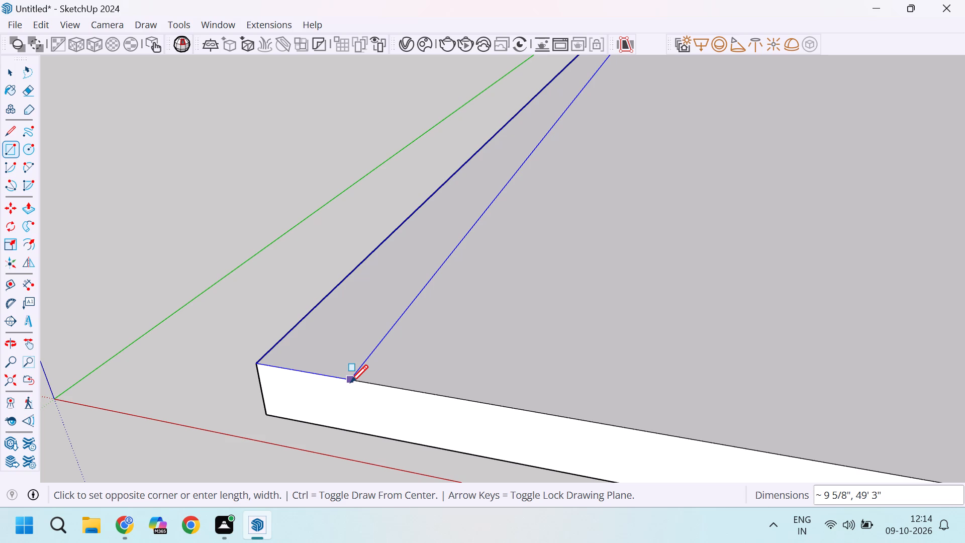
{"action": "type", "text": "9,49"}
{"action": "key", "text": "apostrophe"}
{"action": "key", "text": "3"}
{"action": "key", "text": "Return"}
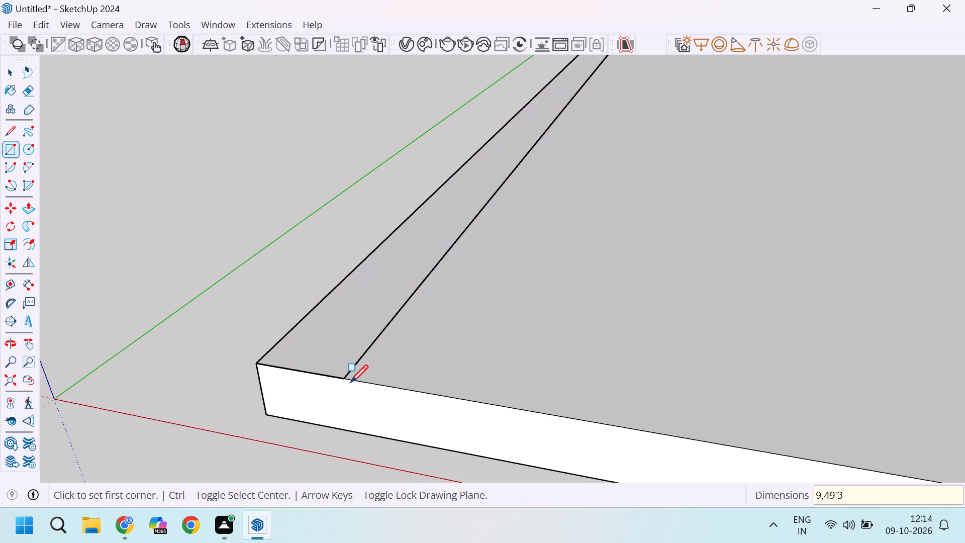
Push/Pull the 9" strip along the slab's long edge up 10' to form the side wall.
{"action": "scroll", "coordinate": [350, 382], "scroll_direction": "down", "scroll_amount": 17}
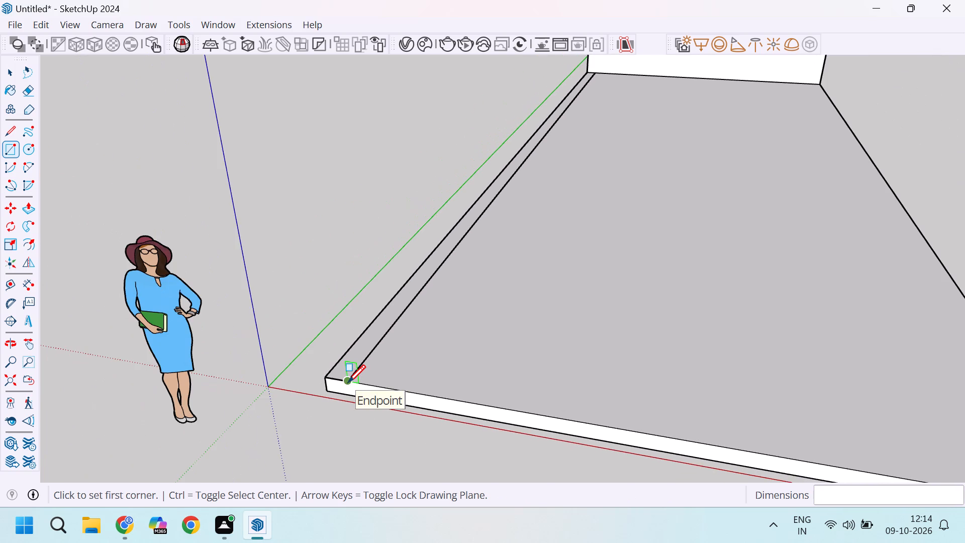
{"action": "key", "text": "p"}
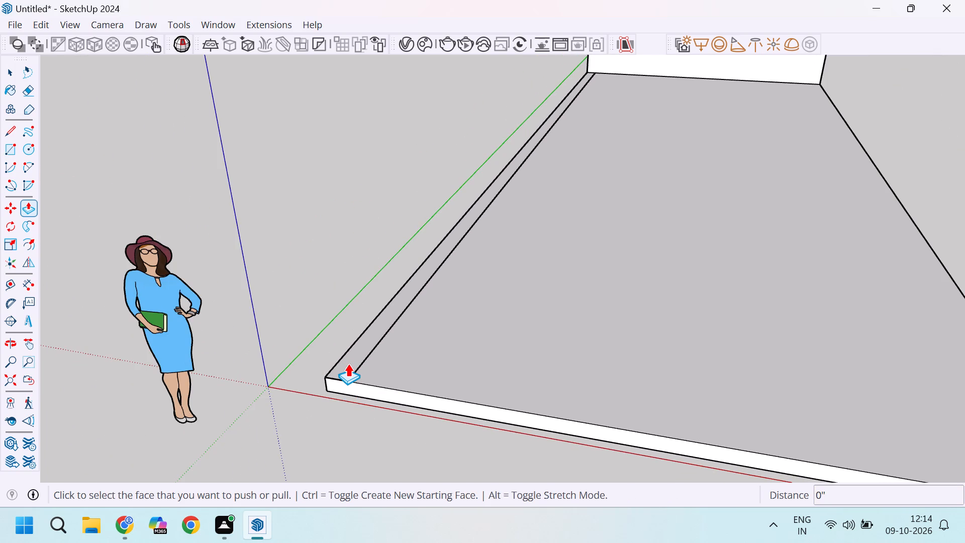
{"action": "scroll", "coordinate": [348, 357], "scroll_direction": "up", "scroll_amount": 5}
{"action": "left_click", "coordinate": [354, 358]}
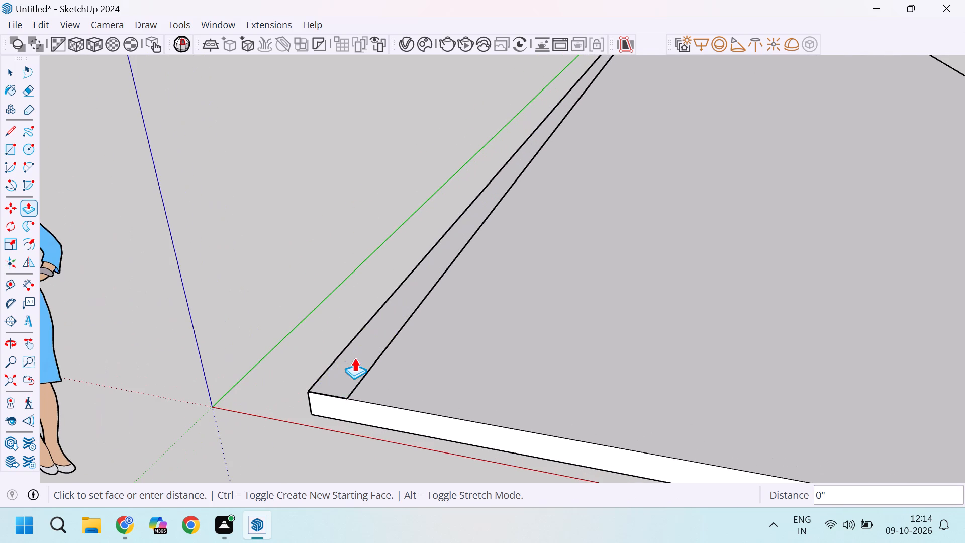
{"action": "type", "text": "10'"}
{"action": "key", "text": "Return"}
Select the whole long side wall, make it a group, and clear the selection.
{"action": "scroll", "coordinate": [337, 217], "scroll_direction": "down", "scroll_amount": 1}
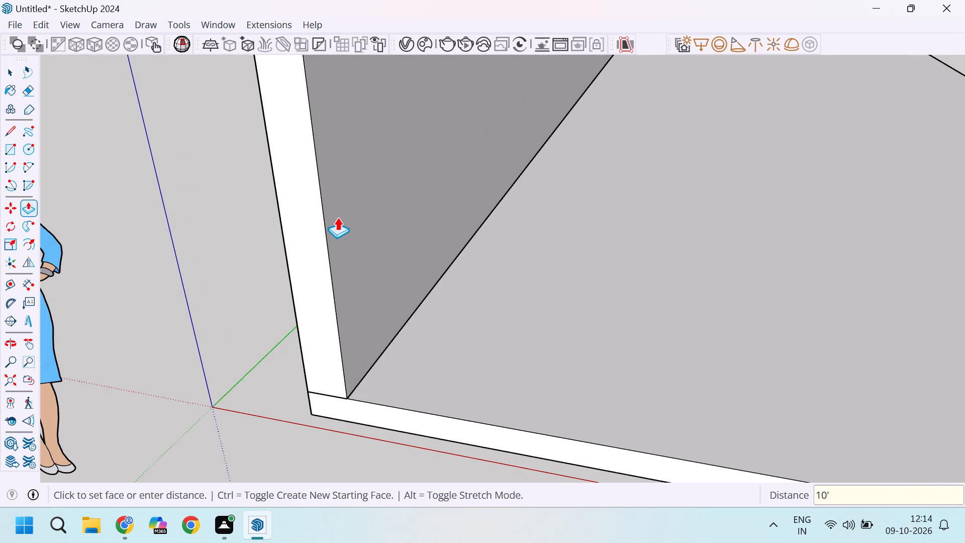
{"action": "scroll", "coordinate": [337, 217], "scroll_direction": "down", "scroll_amount": 1}
{"action": "key", "text": "space"}
{"action": "triple_click", "coordinate": [368, 228]}
{"action": "right_click", "coordinate": [368, 228]}
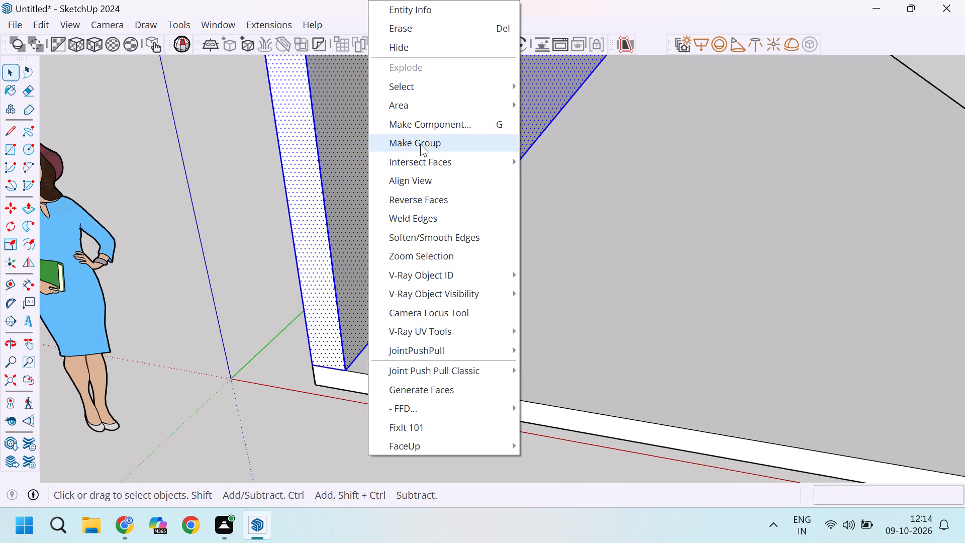
{"action": "left_click", "coordinate": [420, 144]}
{"action": "scroll", "coordinate": [504, 355], "scroll_direction": "down", "scroll_amount": 19}
{"action": "left_click", "coordinate": [727, 301]}
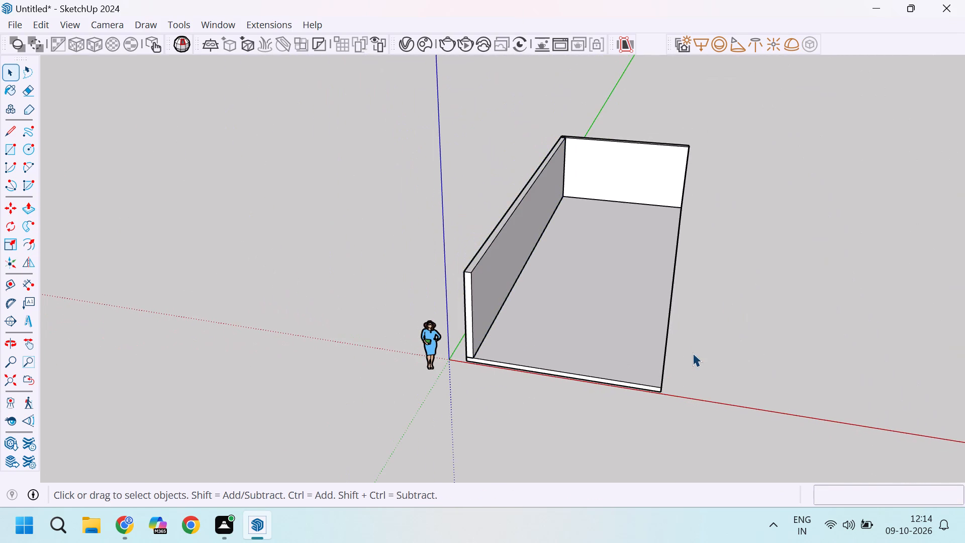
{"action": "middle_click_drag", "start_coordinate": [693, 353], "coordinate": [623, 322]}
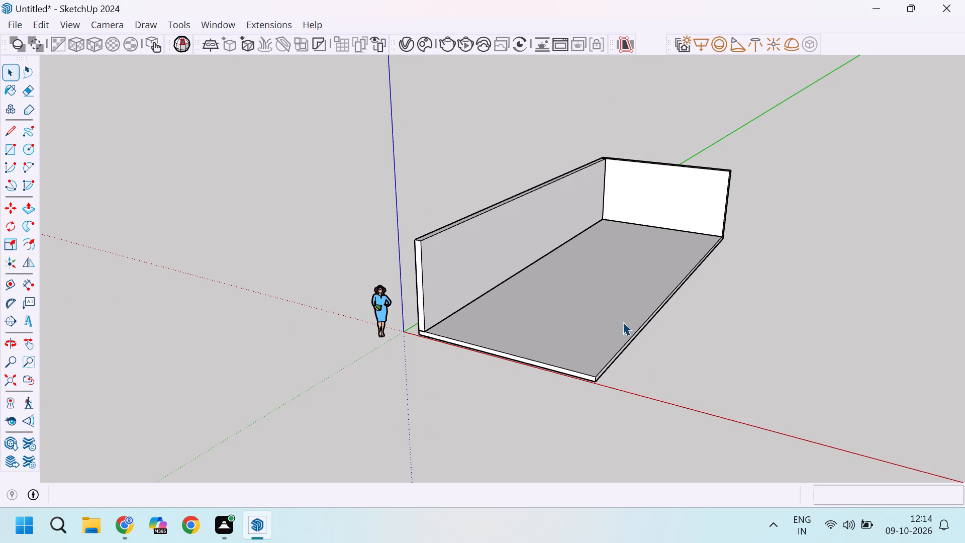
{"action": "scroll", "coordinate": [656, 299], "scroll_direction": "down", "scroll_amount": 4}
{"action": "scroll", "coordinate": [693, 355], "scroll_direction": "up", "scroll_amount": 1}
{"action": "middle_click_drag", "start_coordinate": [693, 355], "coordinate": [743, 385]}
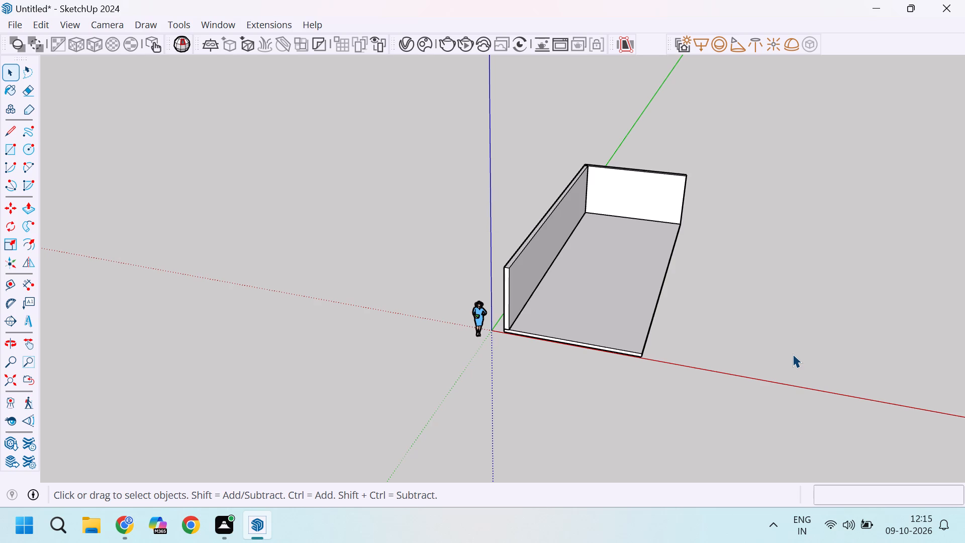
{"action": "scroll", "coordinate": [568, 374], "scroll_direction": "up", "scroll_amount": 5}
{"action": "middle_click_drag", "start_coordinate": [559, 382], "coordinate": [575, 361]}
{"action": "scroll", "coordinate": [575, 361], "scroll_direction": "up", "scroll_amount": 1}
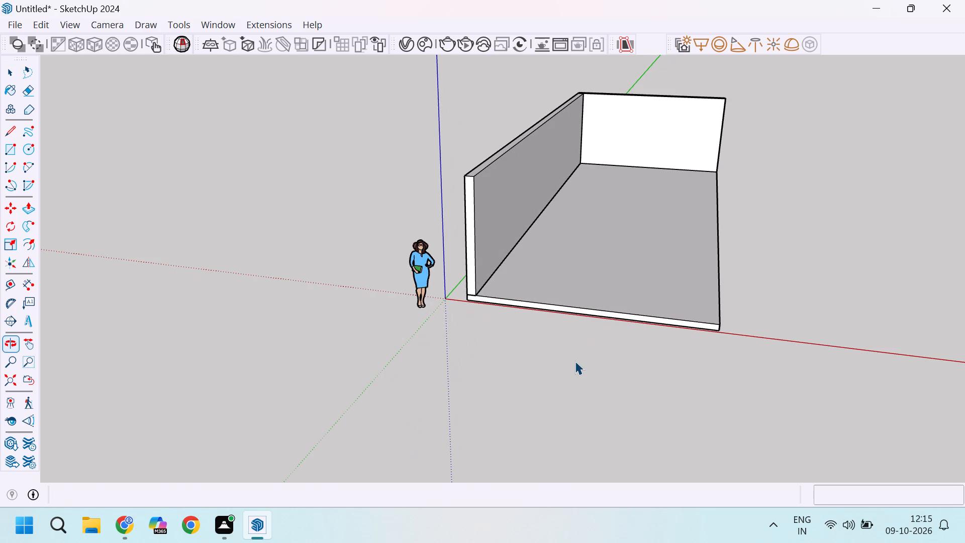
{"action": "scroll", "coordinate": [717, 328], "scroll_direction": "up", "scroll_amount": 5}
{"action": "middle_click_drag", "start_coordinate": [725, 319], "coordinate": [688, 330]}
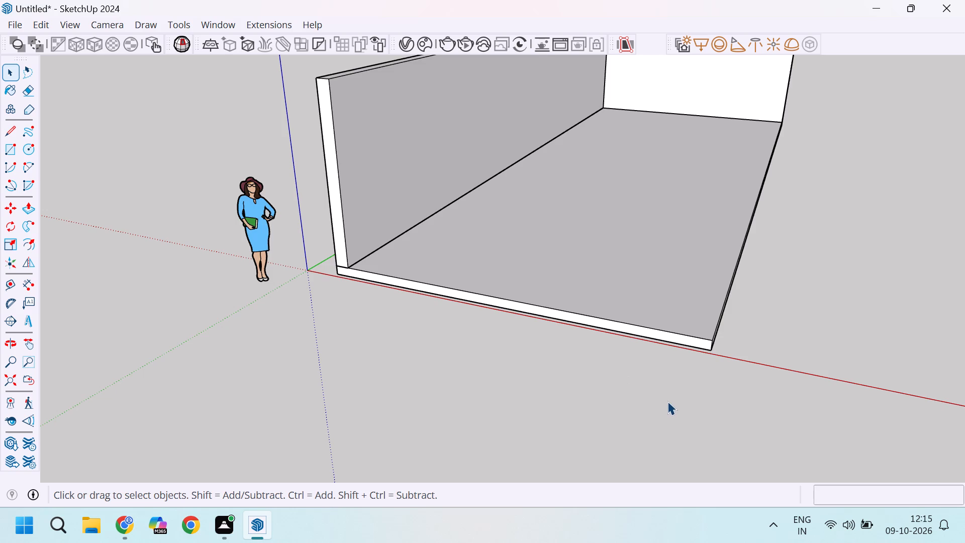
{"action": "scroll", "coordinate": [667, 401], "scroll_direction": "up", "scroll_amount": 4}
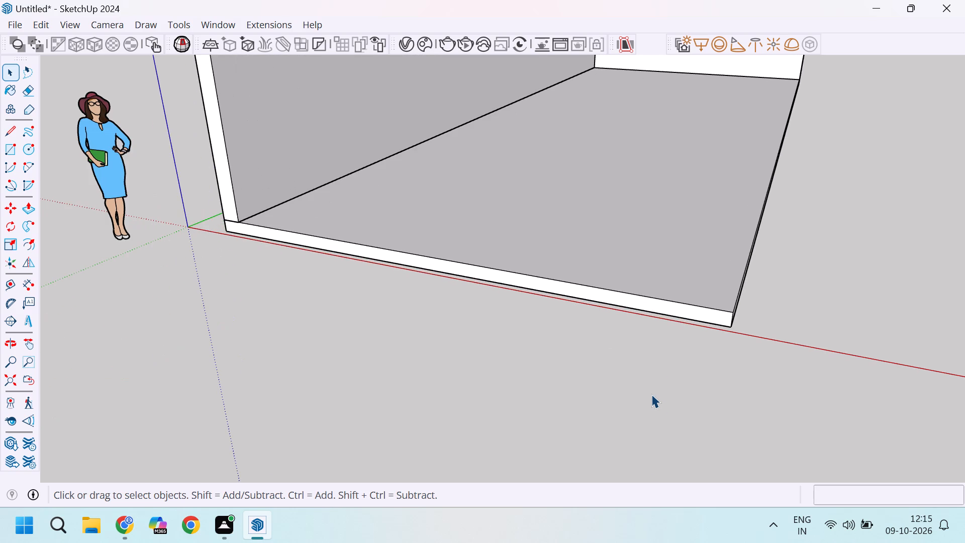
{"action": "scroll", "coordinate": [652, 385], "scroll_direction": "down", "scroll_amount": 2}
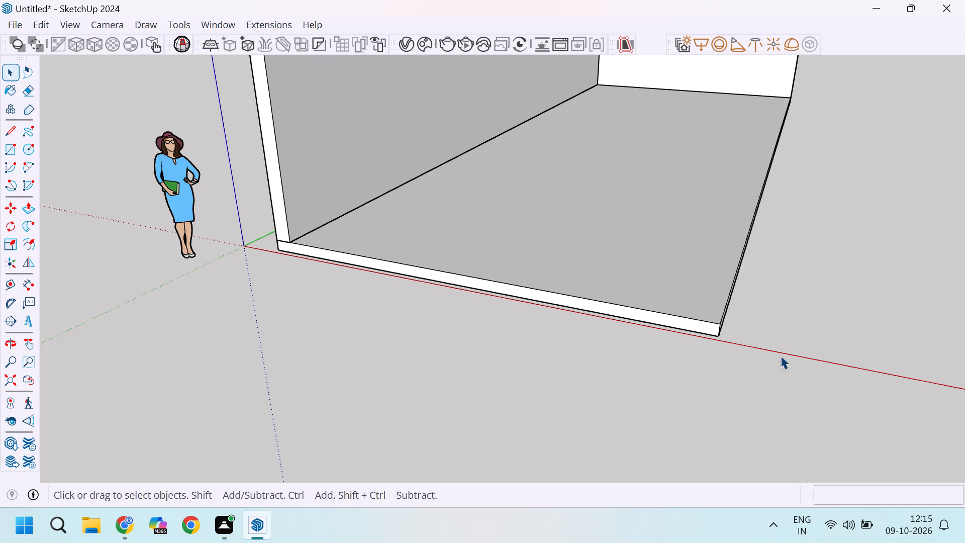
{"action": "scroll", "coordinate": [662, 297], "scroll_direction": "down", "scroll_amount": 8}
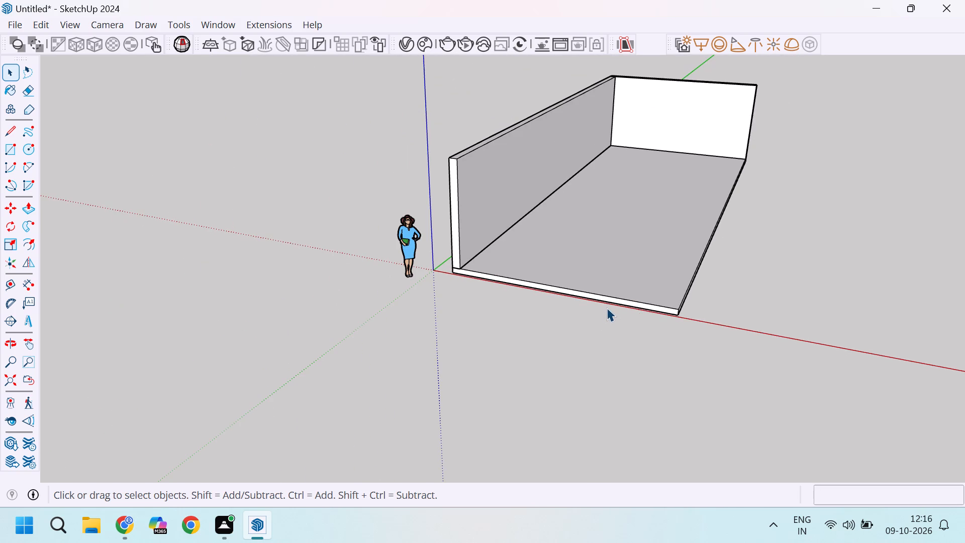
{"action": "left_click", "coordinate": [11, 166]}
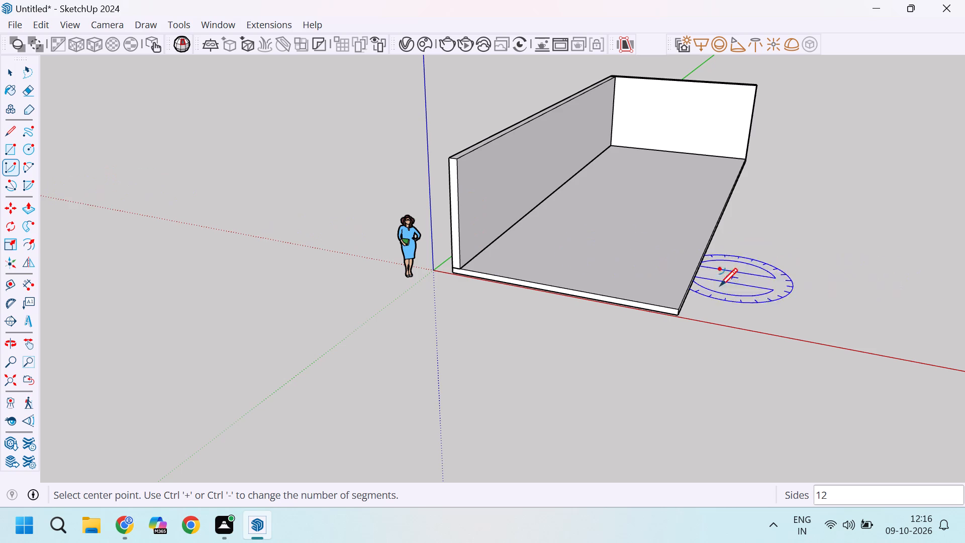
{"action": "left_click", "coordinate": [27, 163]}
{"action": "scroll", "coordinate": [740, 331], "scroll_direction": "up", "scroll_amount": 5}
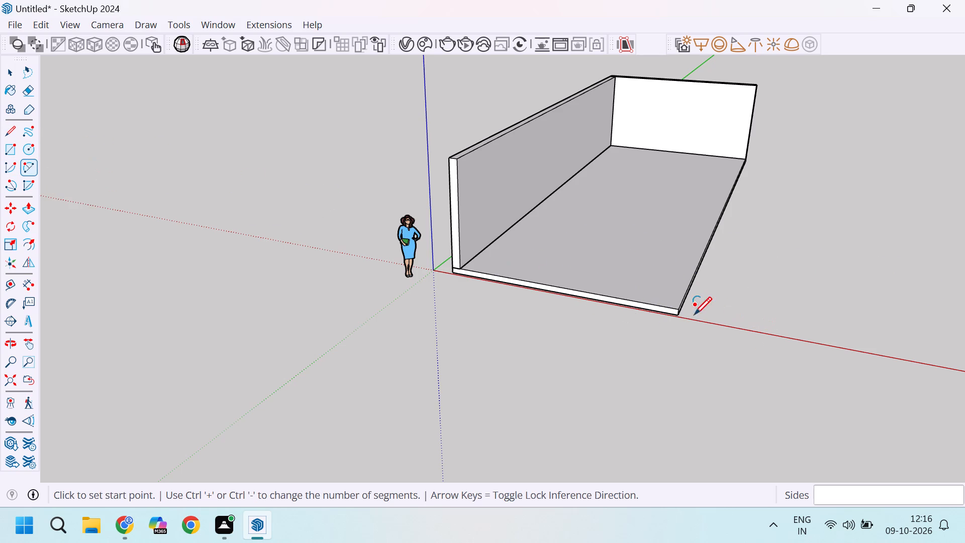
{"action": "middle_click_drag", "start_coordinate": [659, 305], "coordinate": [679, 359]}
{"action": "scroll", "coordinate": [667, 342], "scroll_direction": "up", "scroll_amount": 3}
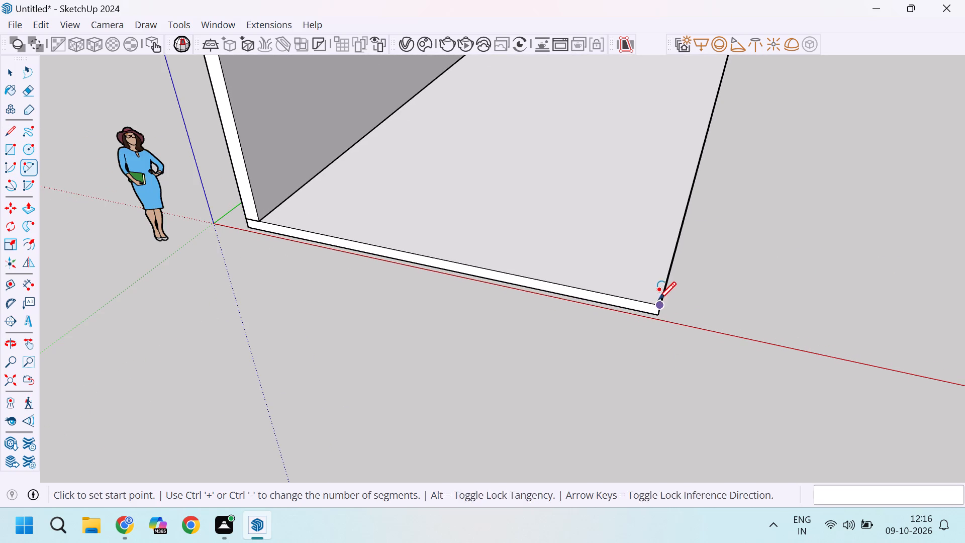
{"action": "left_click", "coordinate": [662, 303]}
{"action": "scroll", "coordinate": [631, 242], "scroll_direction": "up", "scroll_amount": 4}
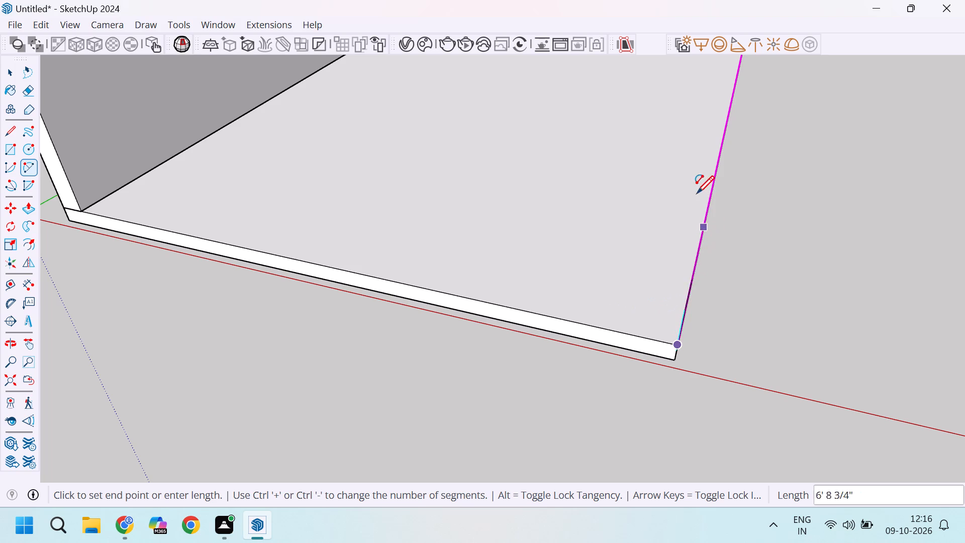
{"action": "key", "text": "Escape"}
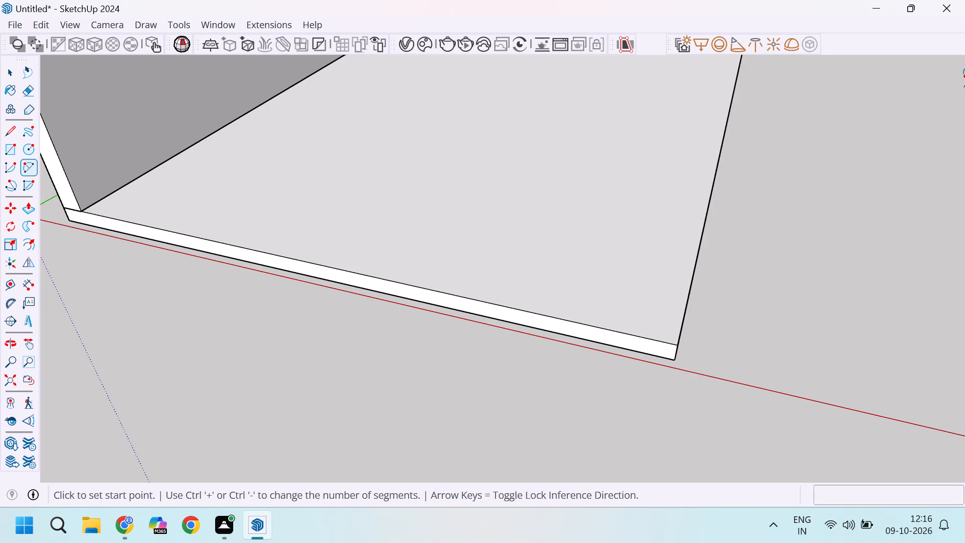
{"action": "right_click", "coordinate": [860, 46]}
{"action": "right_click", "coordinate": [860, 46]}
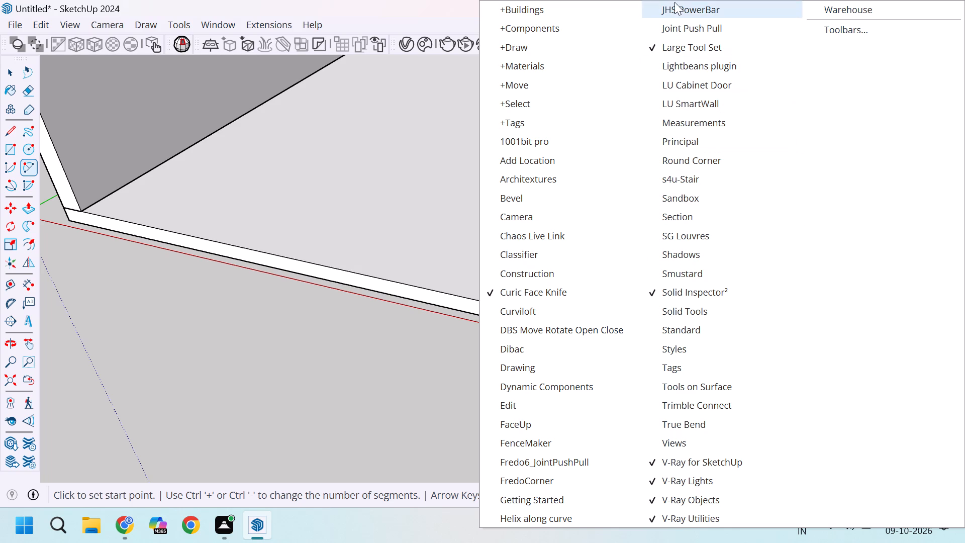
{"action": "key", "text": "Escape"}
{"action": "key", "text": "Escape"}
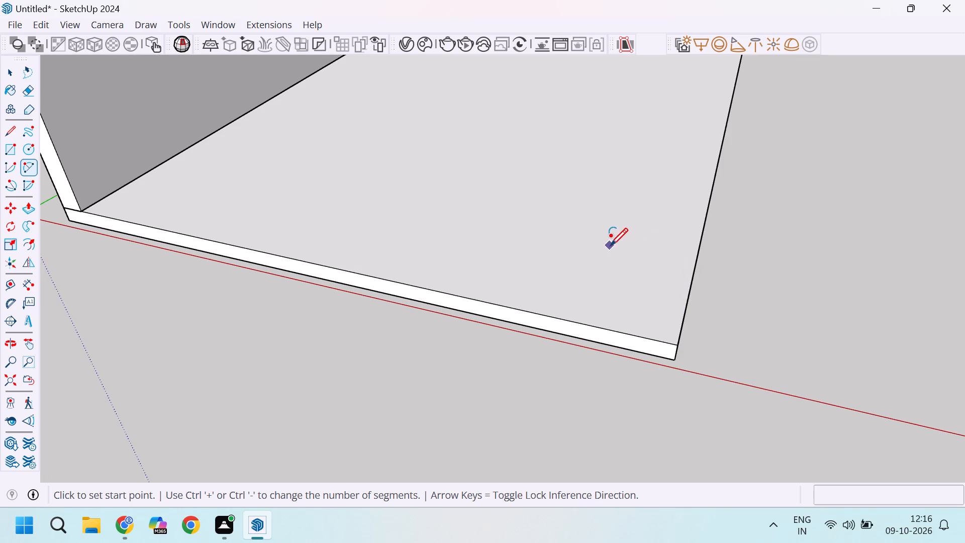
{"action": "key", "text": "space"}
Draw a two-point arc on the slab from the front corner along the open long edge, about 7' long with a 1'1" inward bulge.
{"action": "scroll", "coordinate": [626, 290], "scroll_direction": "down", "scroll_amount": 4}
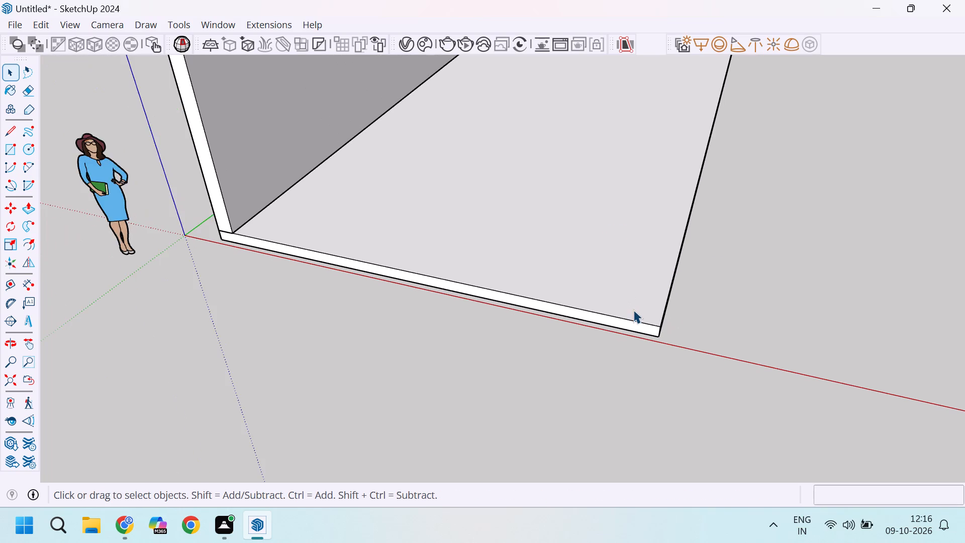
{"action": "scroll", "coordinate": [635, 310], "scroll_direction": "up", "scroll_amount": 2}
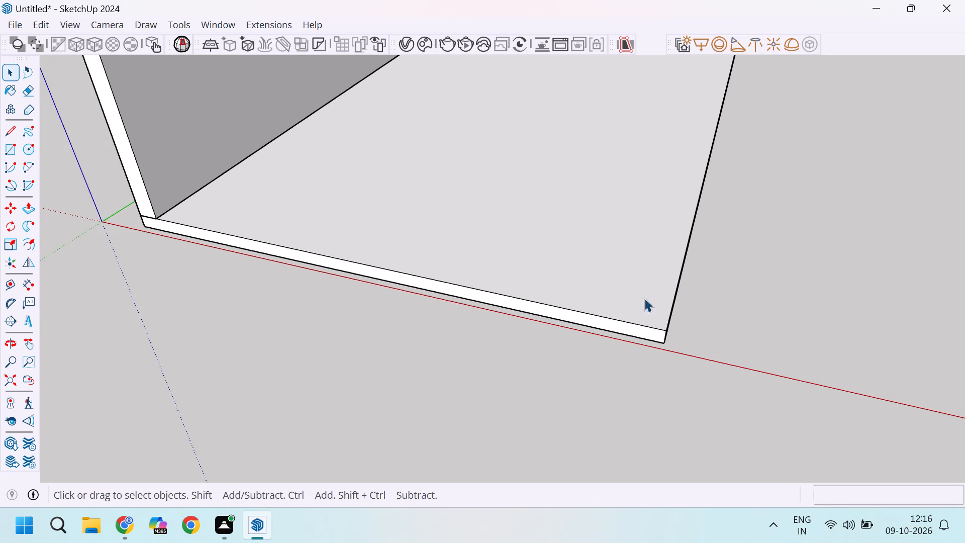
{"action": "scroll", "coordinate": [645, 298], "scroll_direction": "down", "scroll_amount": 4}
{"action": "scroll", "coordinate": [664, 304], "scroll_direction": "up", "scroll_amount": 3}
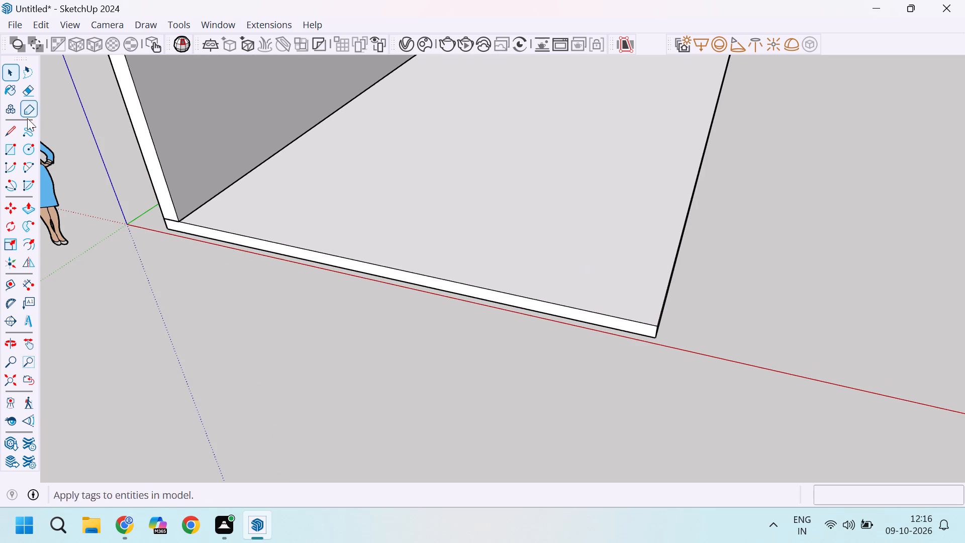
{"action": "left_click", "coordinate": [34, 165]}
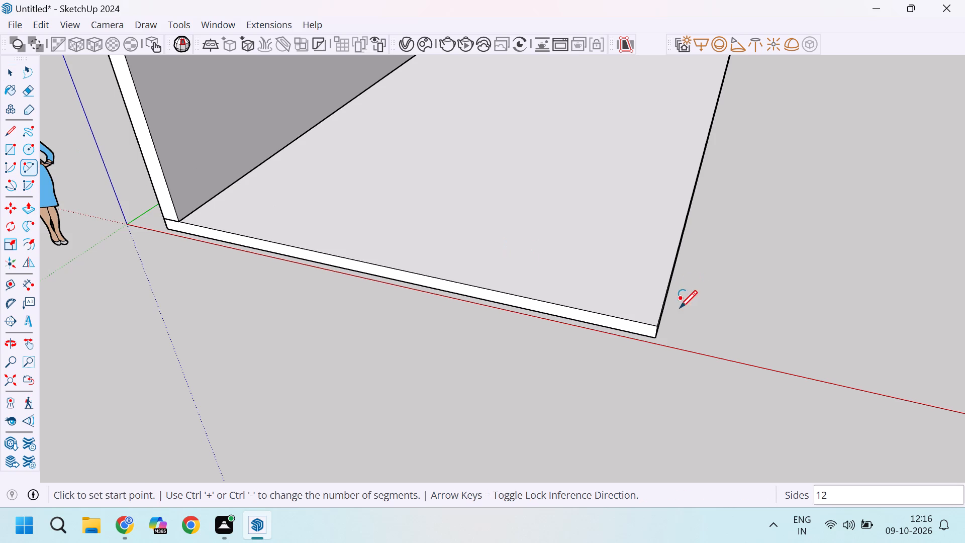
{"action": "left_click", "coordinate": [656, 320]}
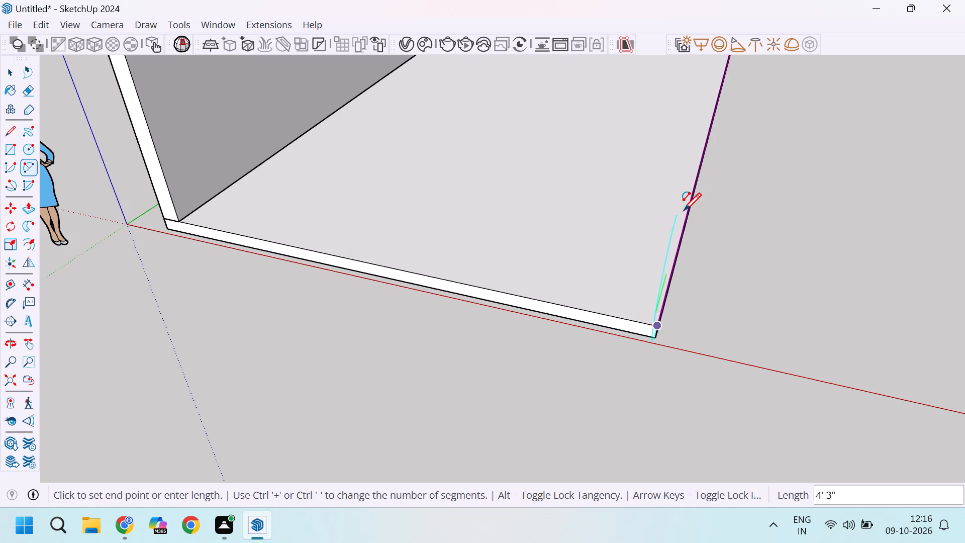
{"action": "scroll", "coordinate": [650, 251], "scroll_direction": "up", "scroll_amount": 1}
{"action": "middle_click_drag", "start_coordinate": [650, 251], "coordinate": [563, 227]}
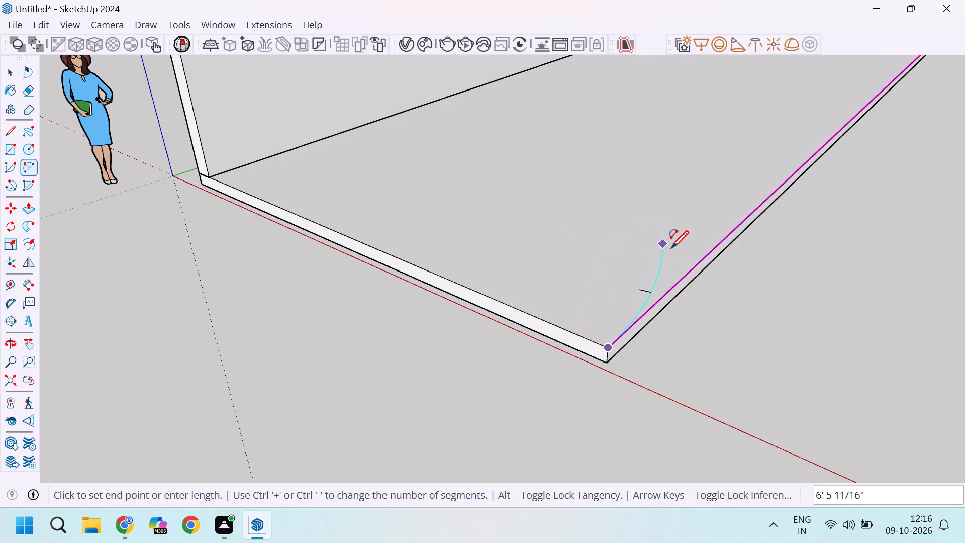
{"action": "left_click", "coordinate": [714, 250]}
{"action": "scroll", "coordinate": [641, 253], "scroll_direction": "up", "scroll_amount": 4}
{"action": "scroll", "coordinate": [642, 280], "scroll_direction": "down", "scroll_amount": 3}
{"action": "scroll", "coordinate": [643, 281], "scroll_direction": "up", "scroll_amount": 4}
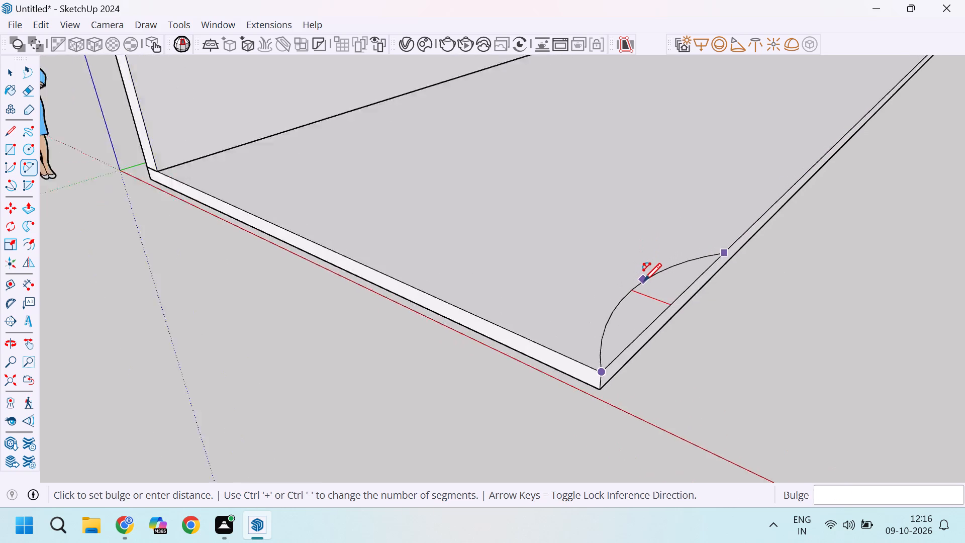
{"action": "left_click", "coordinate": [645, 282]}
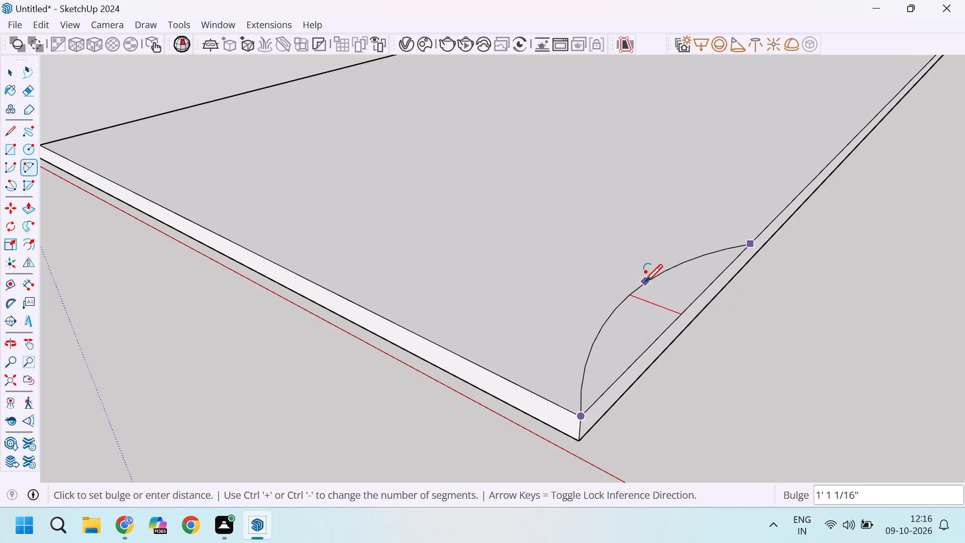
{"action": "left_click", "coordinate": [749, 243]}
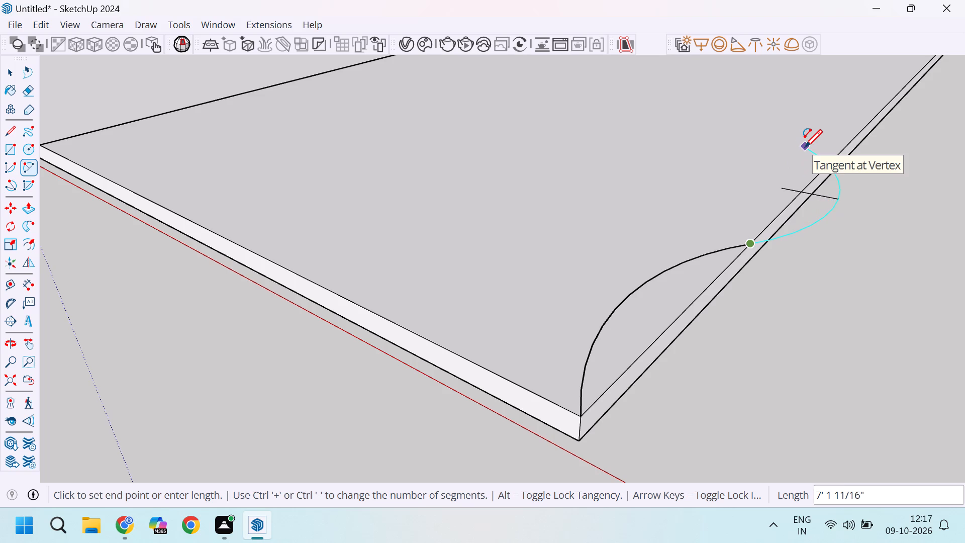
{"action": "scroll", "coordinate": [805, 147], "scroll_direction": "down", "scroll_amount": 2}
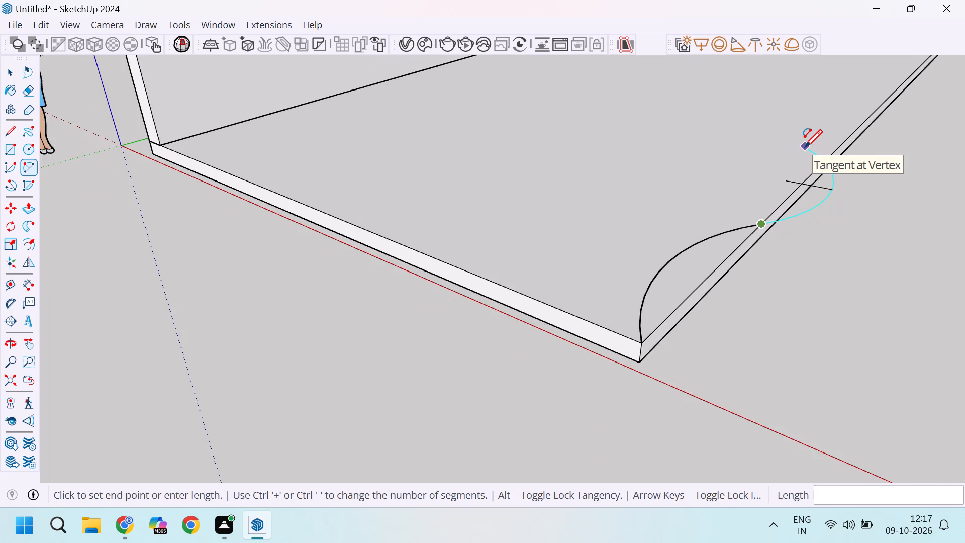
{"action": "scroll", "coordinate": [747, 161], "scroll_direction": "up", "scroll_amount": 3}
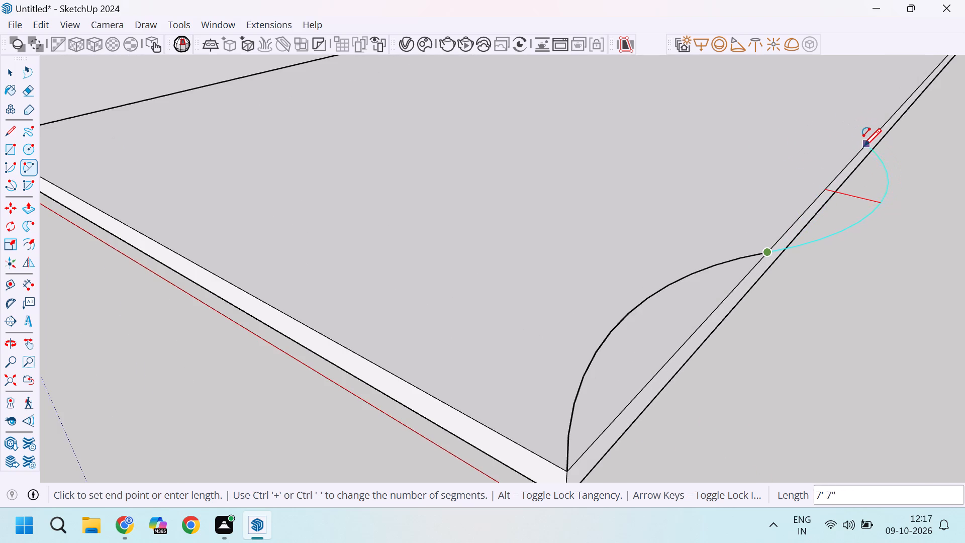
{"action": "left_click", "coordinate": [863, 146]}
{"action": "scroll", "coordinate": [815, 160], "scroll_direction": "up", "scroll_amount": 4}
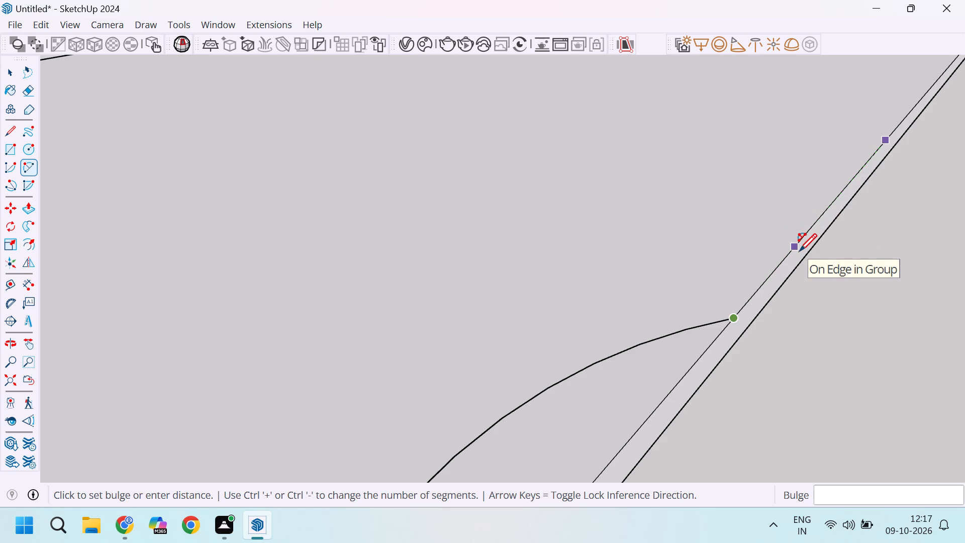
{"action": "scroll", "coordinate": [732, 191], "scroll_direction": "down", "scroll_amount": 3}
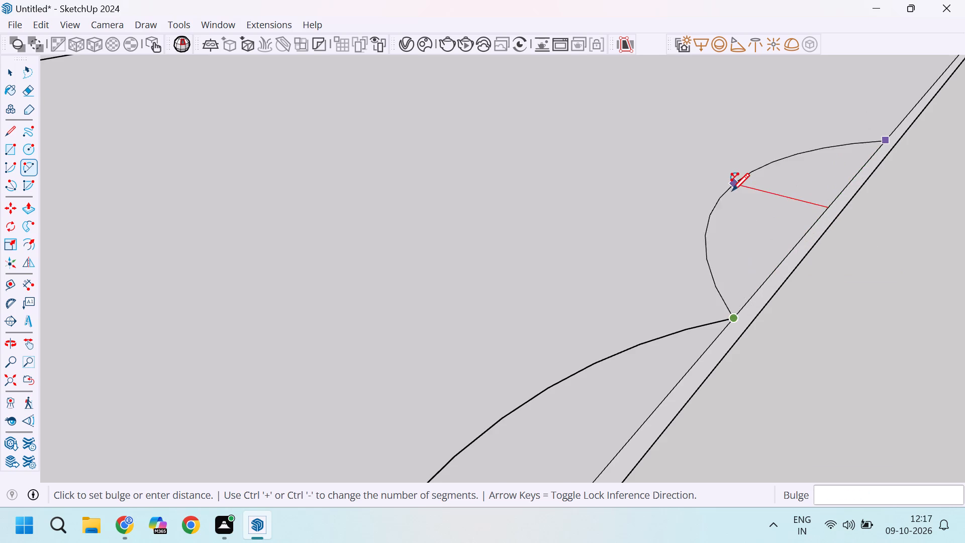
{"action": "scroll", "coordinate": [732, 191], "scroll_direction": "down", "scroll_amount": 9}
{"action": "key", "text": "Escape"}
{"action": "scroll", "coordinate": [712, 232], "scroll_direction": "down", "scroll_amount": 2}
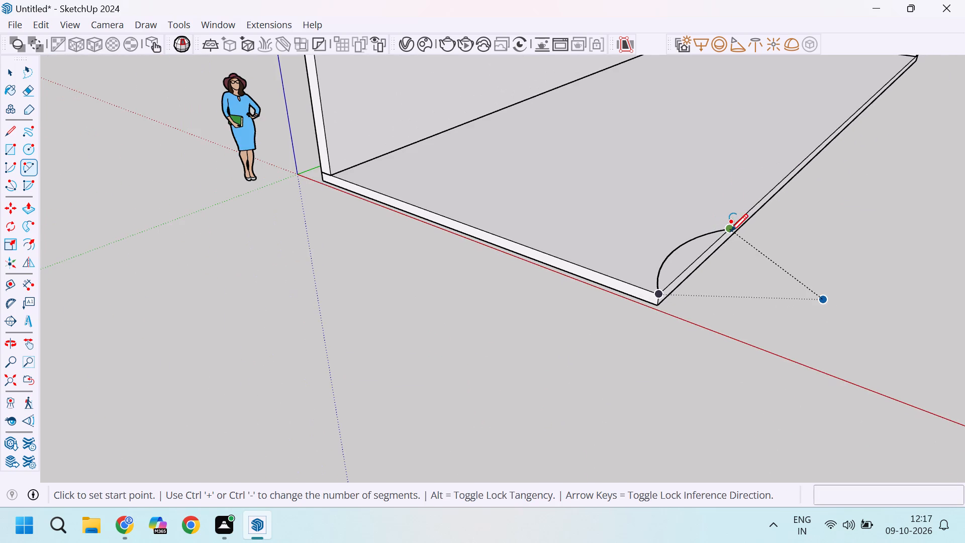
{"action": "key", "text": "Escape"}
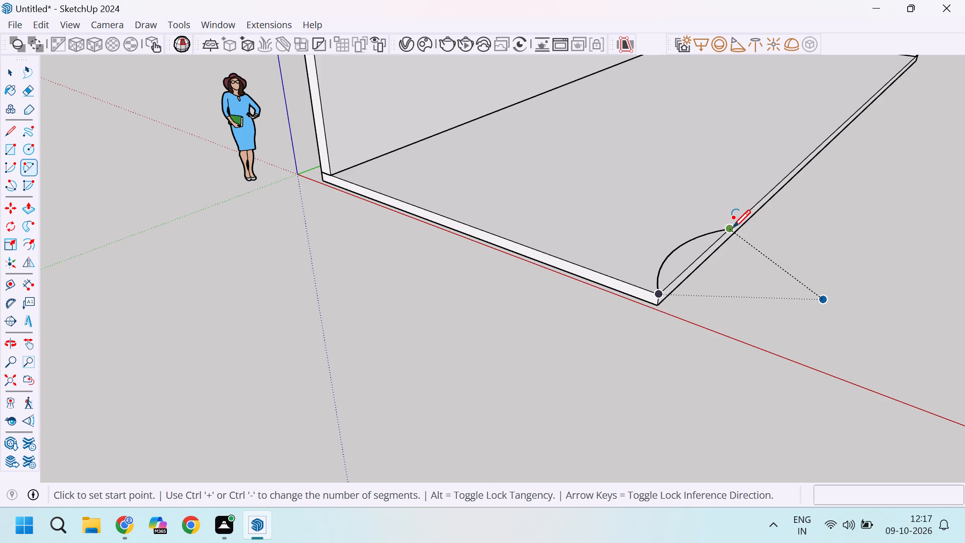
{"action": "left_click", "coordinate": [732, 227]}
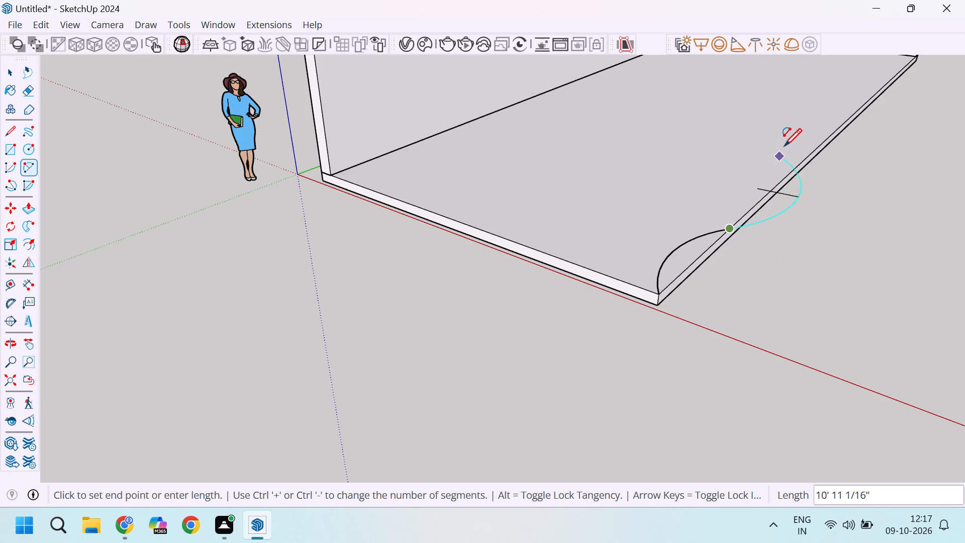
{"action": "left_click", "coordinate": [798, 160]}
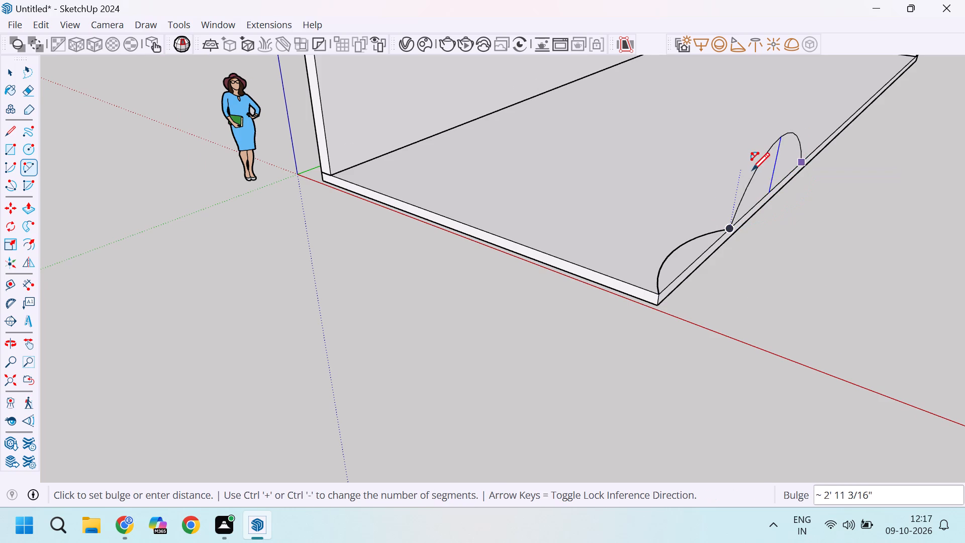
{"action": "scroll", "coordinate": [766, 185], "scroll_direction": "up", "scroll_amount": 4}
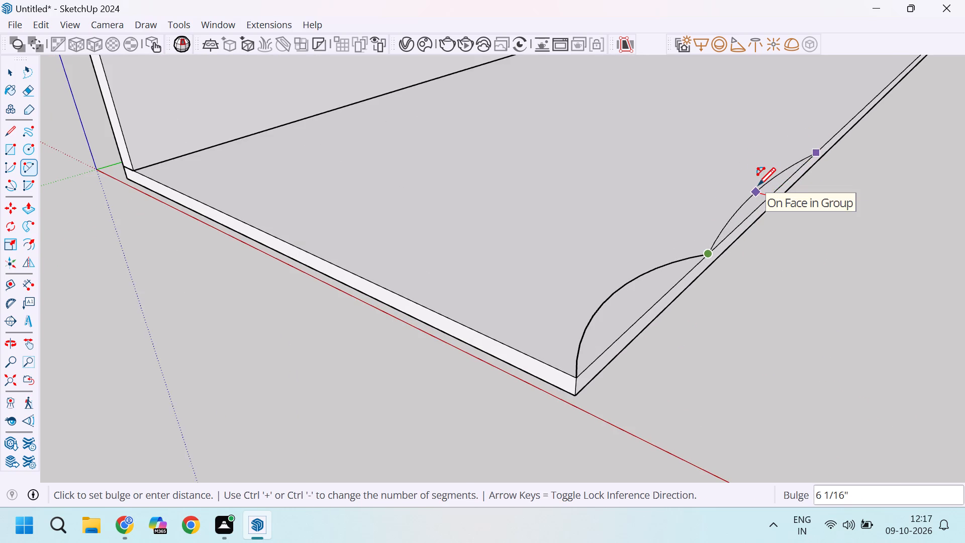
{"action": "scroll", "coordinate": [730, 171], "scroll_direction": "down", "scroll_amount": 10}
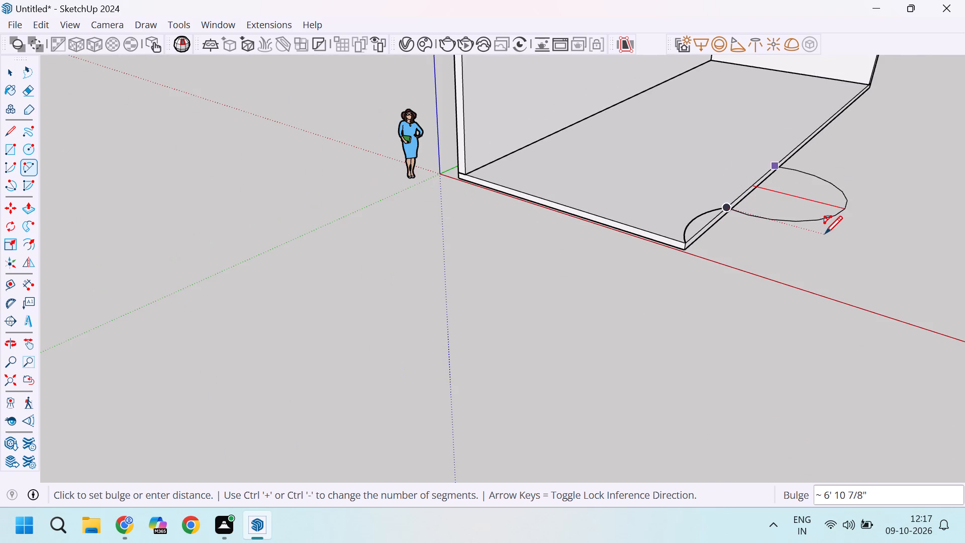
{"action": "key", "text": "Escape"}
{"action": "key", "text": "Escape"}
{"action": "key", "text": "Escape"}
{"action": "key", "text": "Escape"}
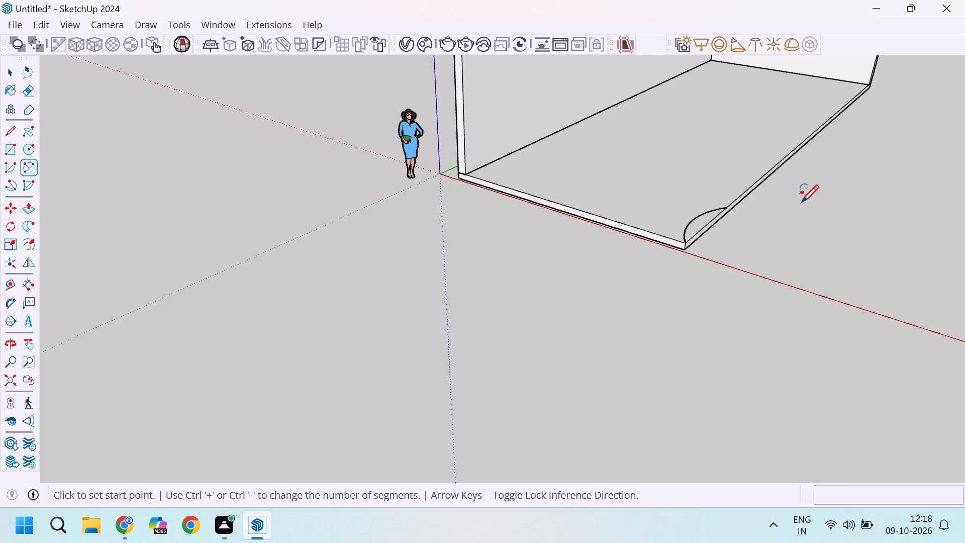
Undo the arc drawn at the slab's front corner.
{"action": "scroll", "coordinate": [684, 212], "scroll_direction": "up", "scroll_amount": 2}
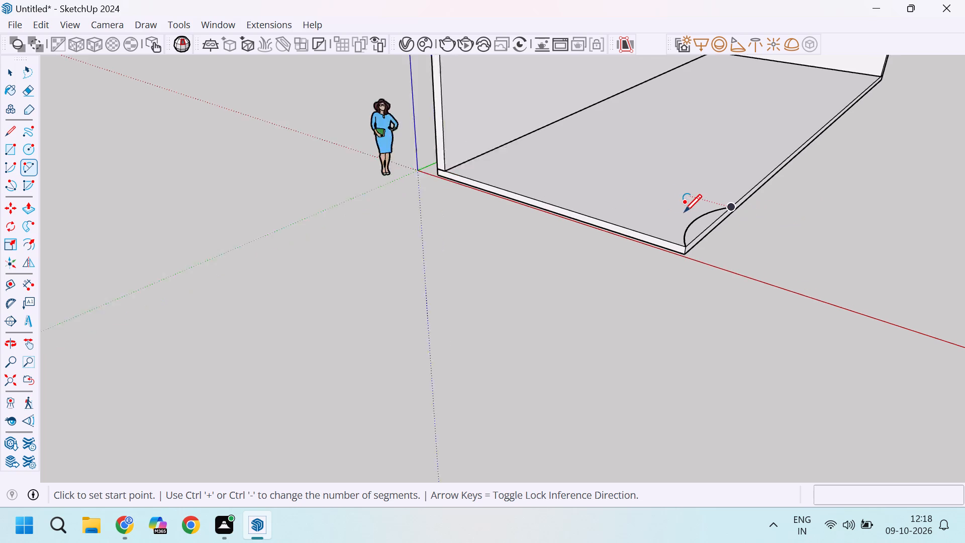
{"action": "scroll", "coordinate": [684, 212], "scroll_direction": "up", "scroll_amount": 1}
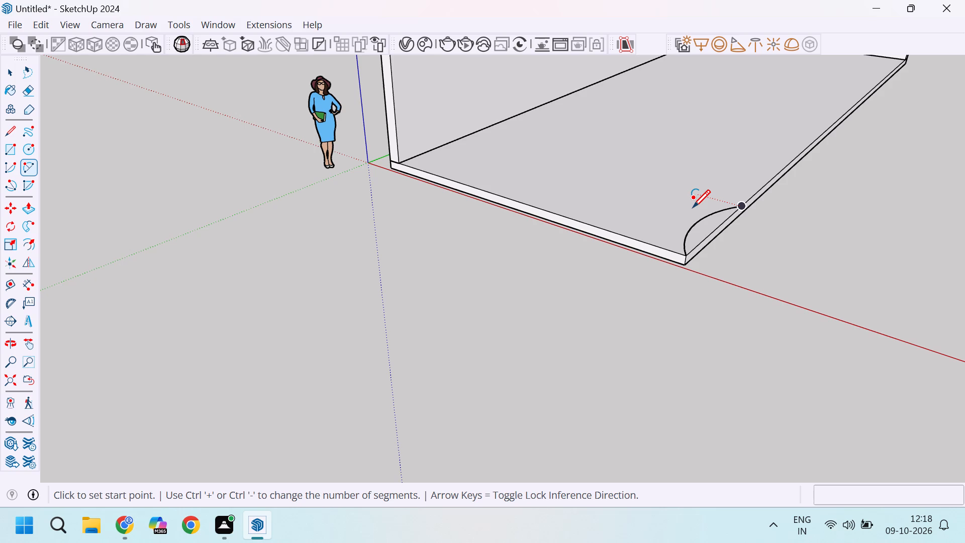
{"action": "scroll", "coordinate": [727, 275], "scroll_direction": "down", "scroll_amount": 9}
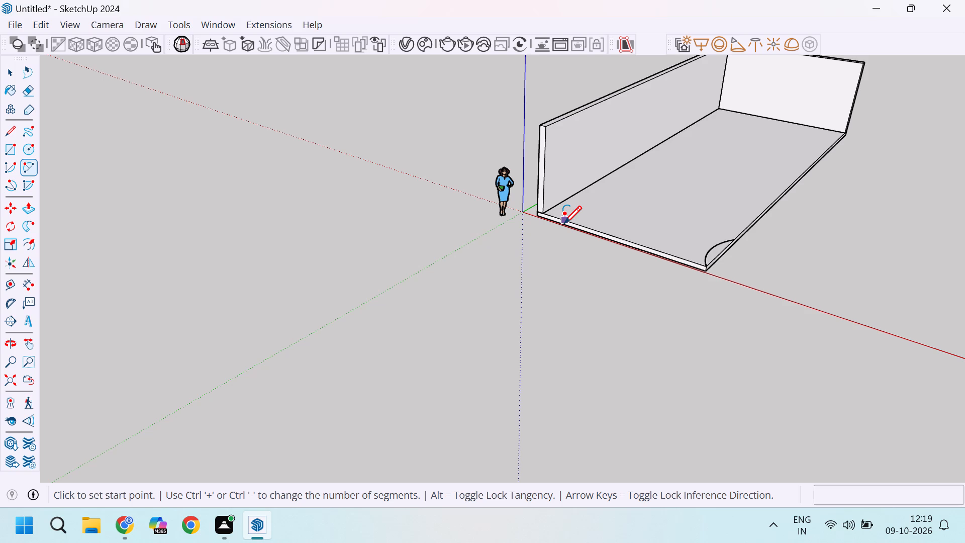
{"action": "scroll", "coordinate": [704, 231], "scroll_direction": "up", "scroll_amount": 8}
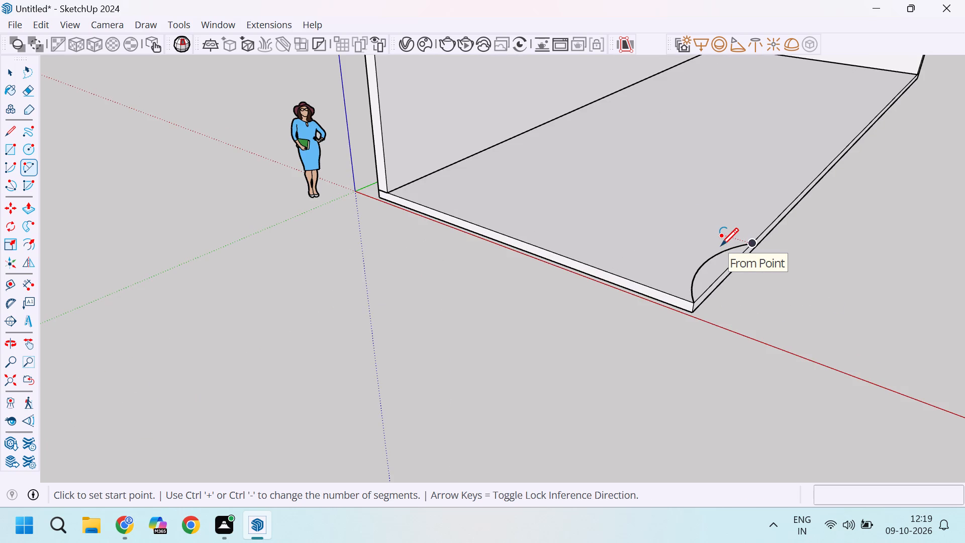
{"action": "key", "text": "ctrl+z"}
Draw a two-point arc from the slab's front corner along the open long edge, about 15'2" long with a 1'11" inward bulge.
{"action": "scroll", "coordinate": [723, 277], "scroll_direction": "up", "scroll_amount": 5}
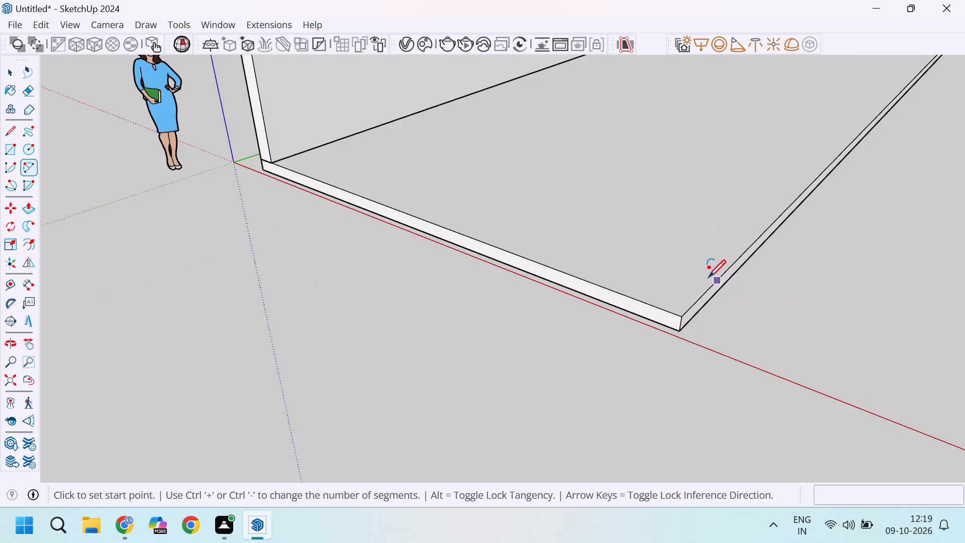
{"action": "scroll", "coordinate": [784, 303], "scroll_direction": "up", "scroll_amount": 6}
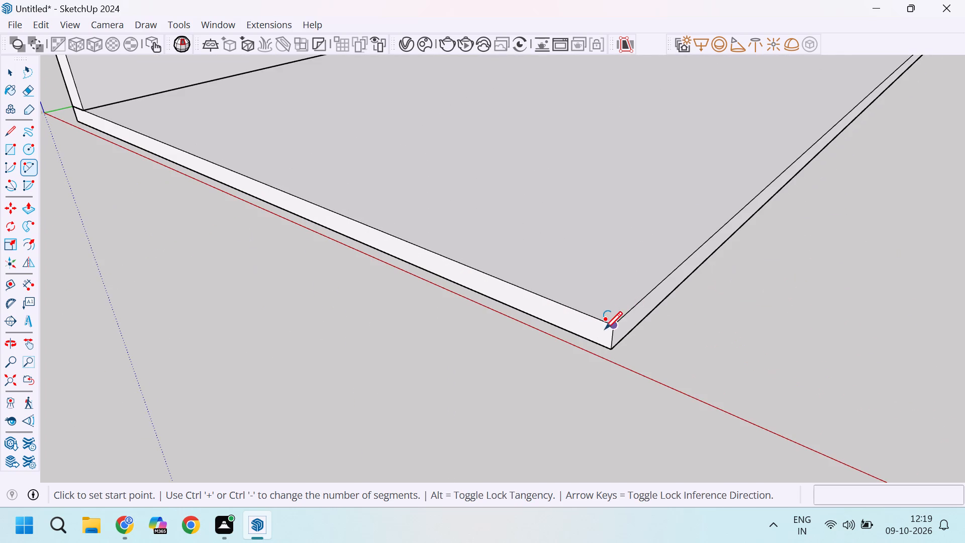
{"action": "left_click", "coordinate": [614, 321]}
{"action": "scroll", "coordinate": [553, 211], "scroll_direction": "down", "scroll_amount": 14}
{"action": "scroll", "coordinate": [648, 149], "scroll_direction": "up", "scroll_amount": 3}
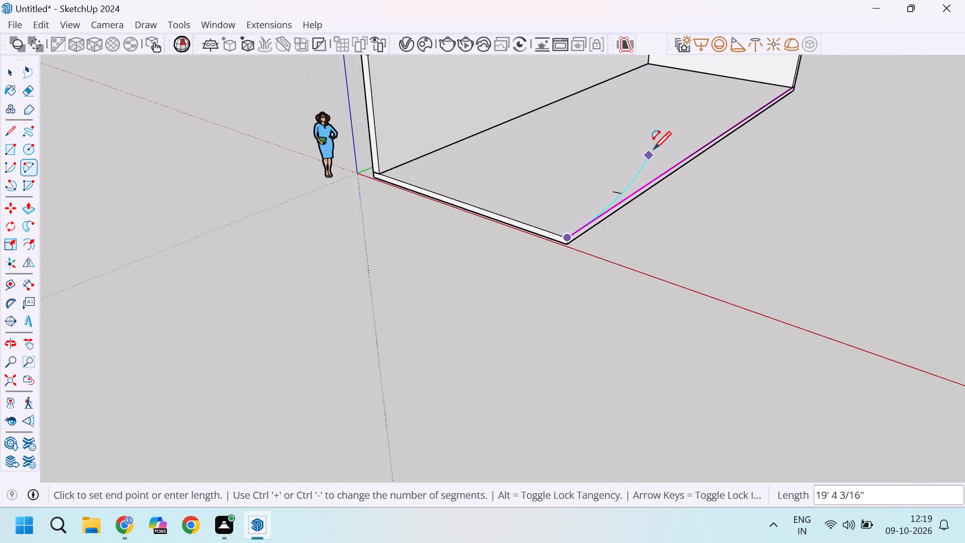
{"action": "scroll", "coordinate": [653, 149], "scroll_direction": "up", "scroll_amount": 6}
{"action": "scroll", "coordinate": [690, 213], "scroll_direction": "down", "scroll_amount": 4}
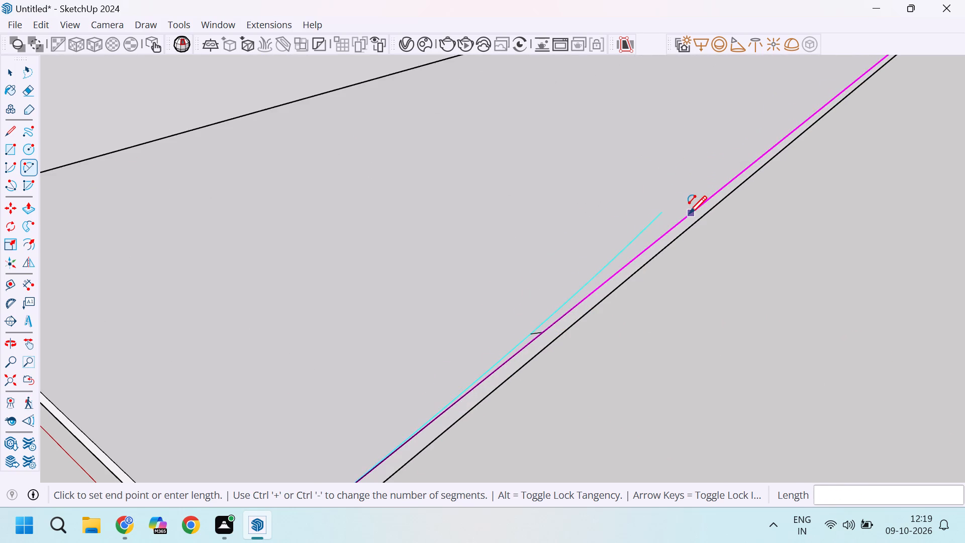
{"action": "scroll", "coordinate": [689, 213], "scroll_direction": "down", "scroll_amount": 5}
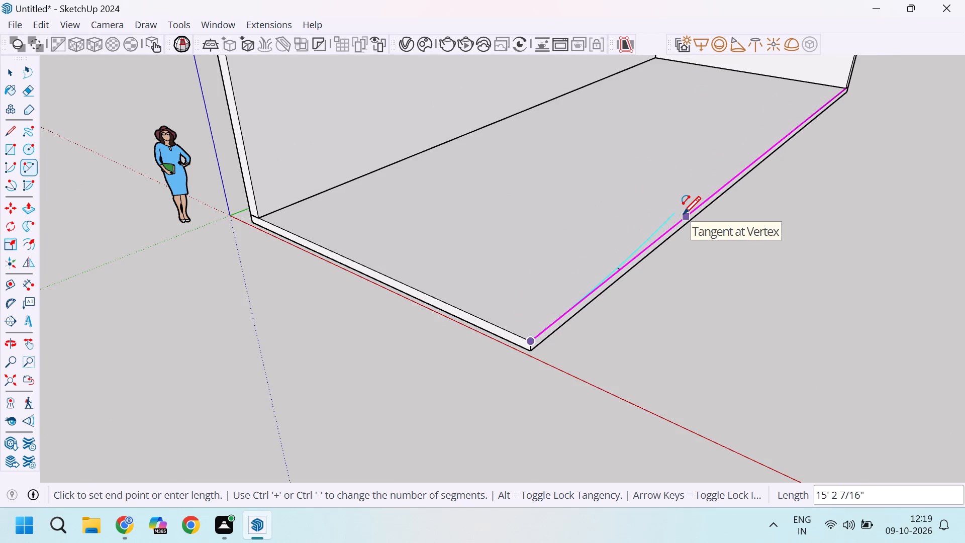
{"action": "left_click", "coordinate": [683, 214]}
{"action": "scroll", "coordinate": [604, 231], "scroll_direction": "up", "scroll_amount": 4}
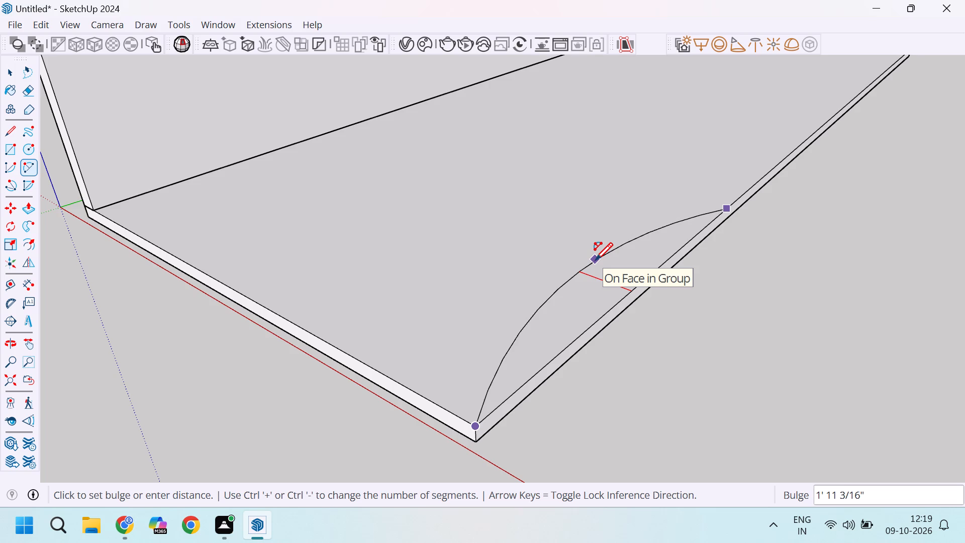
{"action": "left_click", "coordinate": [595, 260]}
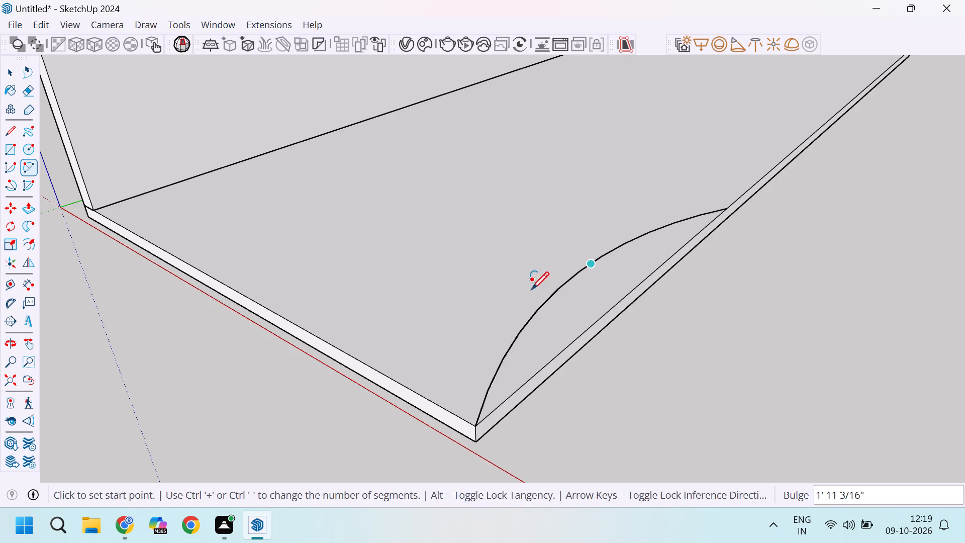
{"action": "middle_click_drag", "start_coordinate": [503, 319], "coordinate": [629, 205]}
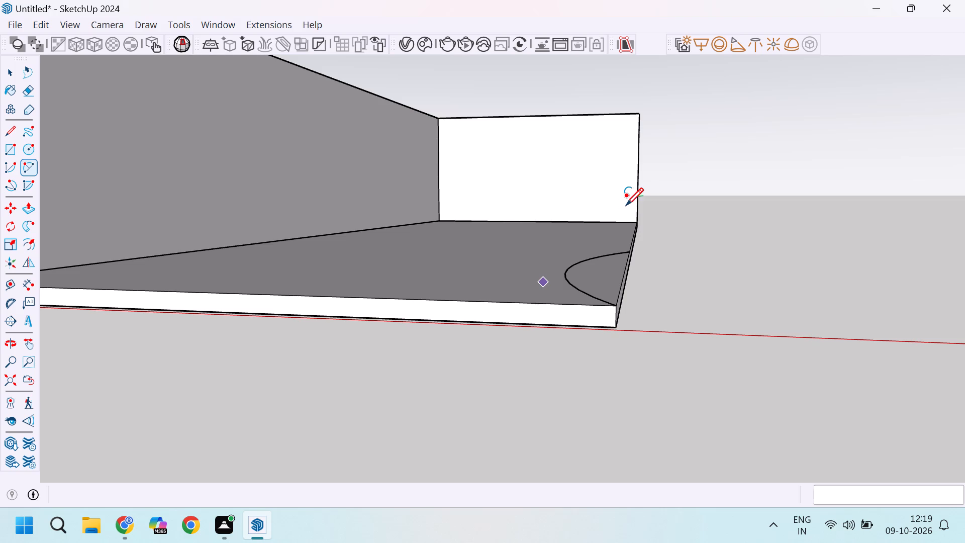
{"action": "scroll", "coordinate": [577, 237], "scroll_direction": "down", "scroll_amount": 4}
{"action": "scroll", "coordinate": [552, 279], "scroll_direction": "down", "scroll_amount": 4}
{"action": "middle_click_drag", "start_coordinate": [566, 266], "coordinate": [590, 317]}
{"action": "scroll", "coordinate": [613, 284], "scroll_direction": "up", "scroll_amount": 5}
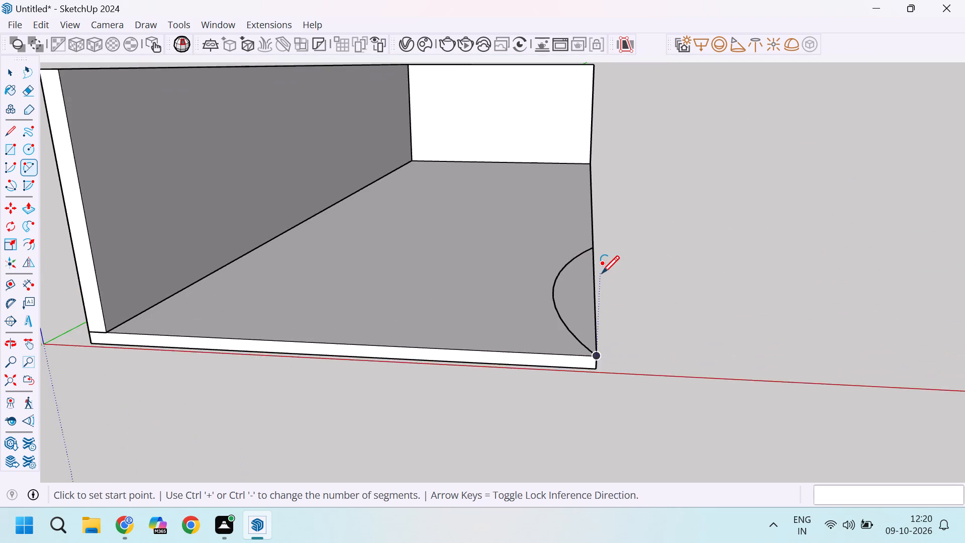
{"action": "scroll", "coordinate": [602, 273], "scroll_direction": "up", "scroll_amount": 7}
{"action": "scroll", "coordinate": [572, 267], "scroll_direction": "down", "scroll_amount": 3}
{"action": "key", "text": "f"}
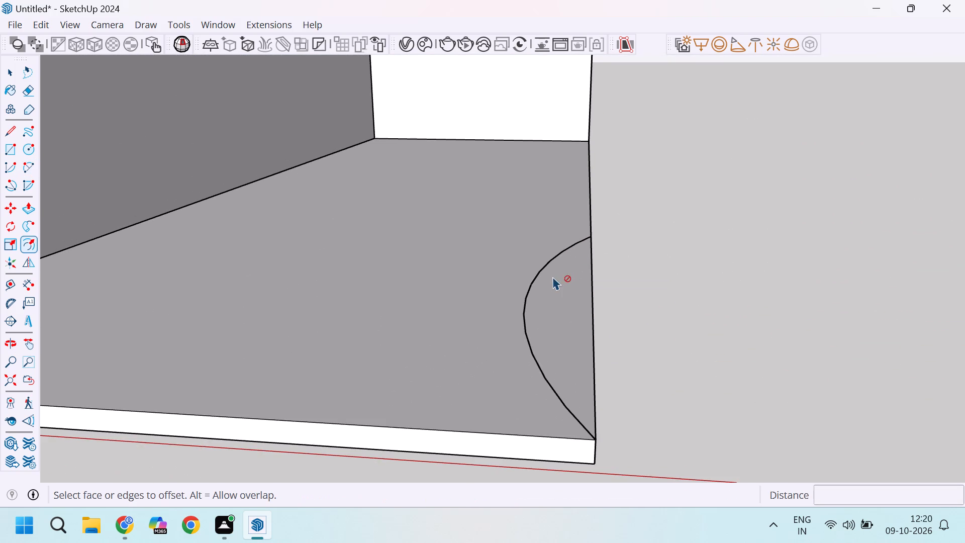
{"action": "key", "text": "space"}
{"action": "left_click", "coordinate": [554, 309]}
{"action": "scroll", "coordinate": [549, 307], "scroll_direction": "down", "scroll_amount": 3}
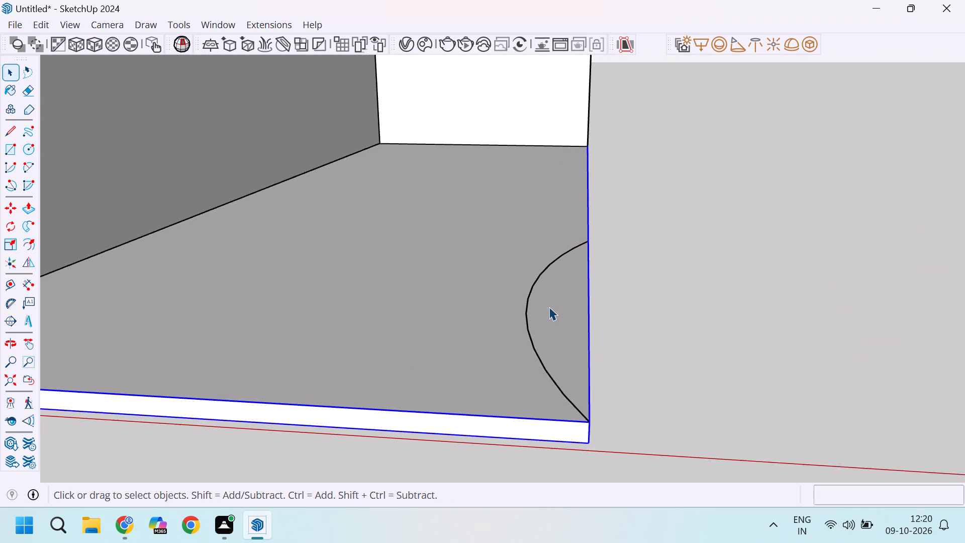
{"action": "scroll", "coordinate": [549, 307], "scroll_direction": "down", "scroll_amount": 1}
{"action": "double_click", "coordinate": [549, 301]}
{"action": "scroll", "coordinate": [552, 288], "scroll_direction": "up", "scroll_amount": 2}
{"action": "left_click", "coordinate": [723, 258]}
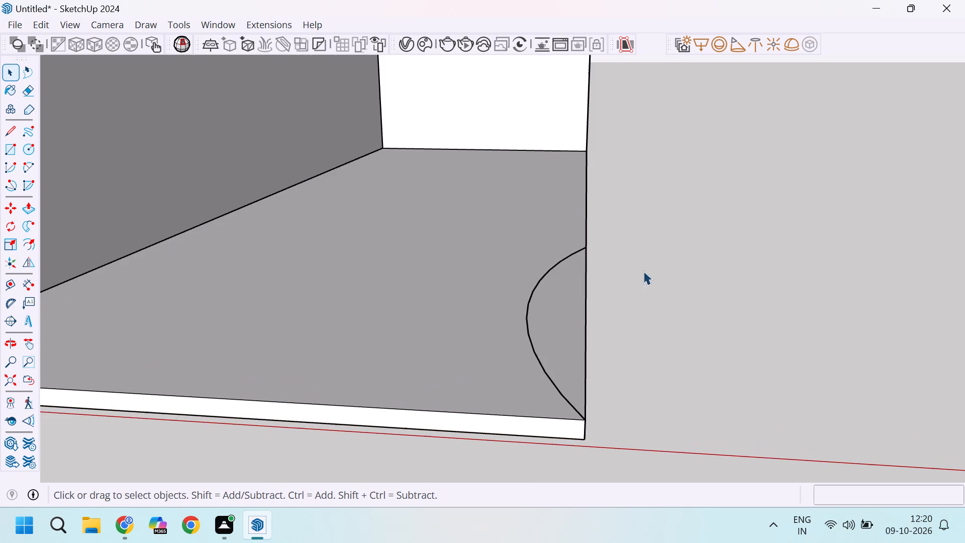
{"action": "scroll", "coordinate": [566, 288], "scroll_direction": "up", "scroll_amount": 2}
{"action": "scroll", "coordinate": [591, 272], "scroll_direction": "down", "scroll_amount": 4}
Draw a line about 15'2" long along the slab's open edge between the arc's two endpoints to close the segment.
{"action": "key", "text": "l"}
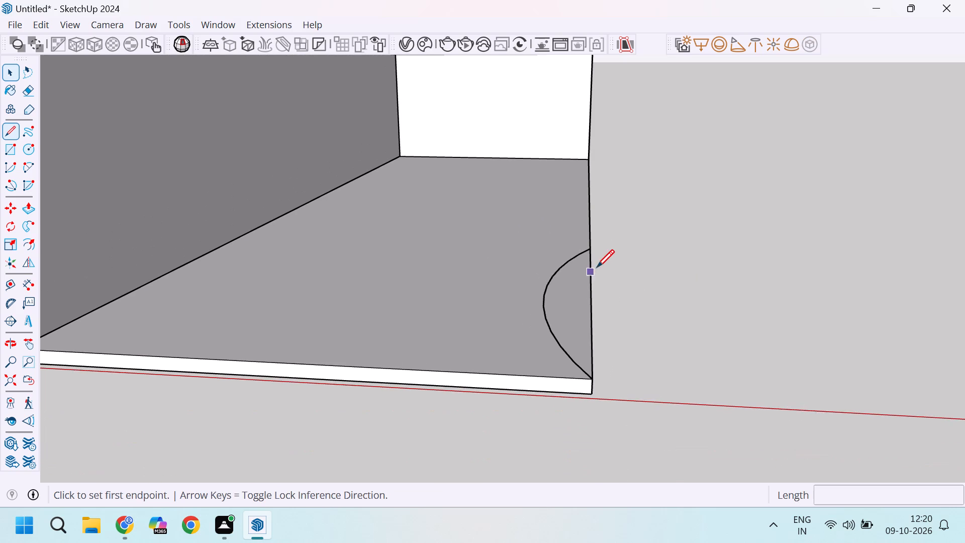
{"action": "left_click", "coordinate": [588, 248]}
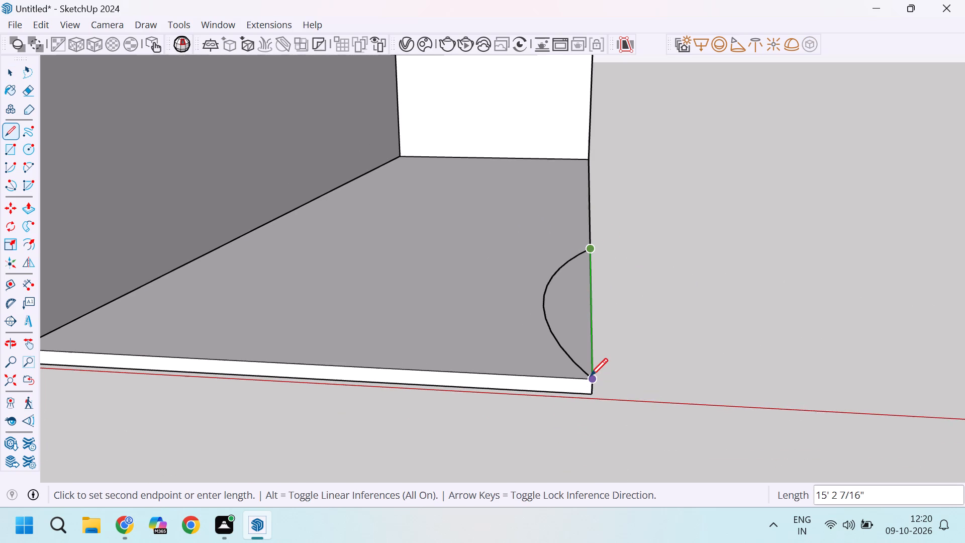
{"action": "left_click", "coordinate": [590, 376]}
{"action": "scroll", "coordinate": [585, 348], "scroll_direction": "up", "scroll_amount": 4}
Offset the outline of the closed arc segment inward by 9".
{"action": "key", "text": "f"}
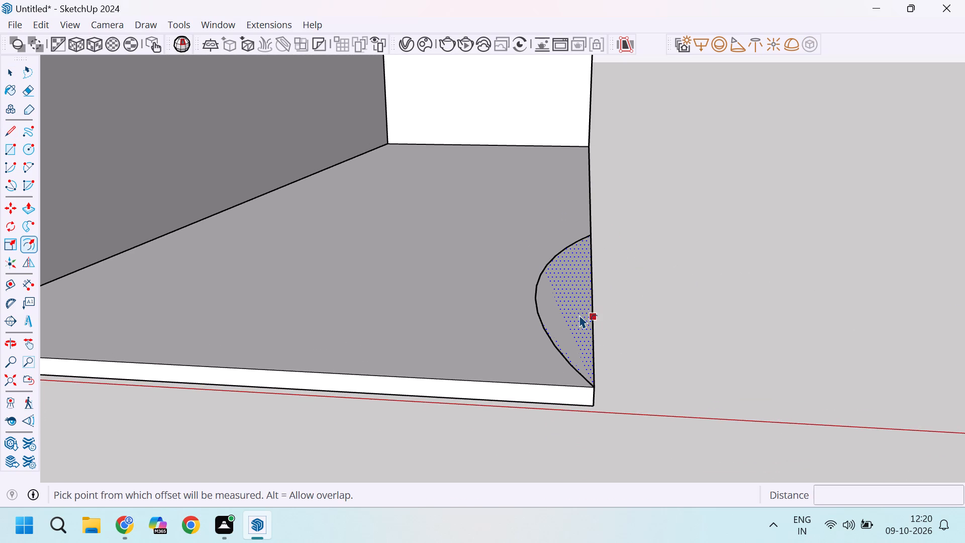
{"action": "left_click", "coordinate": [580, 315]}
{"action": "scroll", "coordinate": [581, 319], "scroll_direction": "up", "scroll_amount": 4}
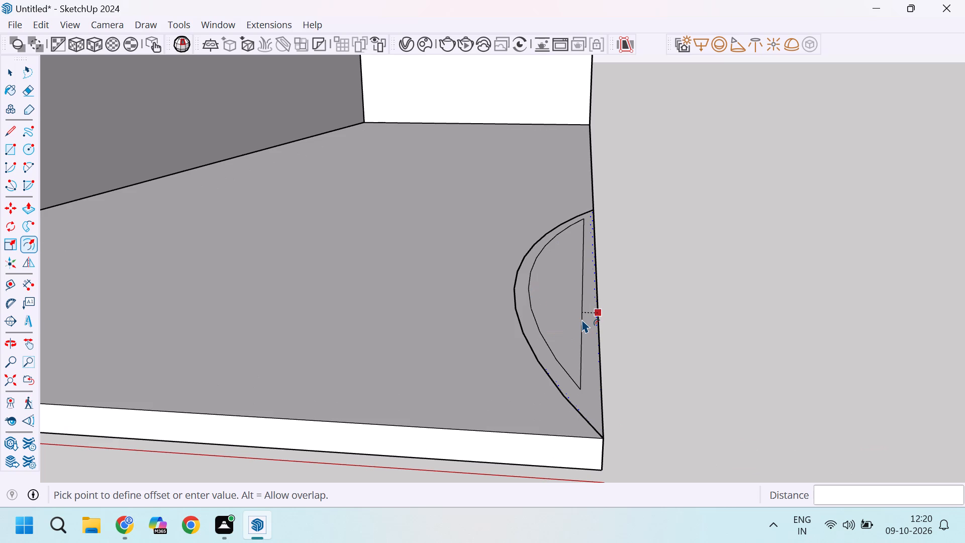
{"action": "key", "text": "9"}
{"action": "key", "text": "Return"}
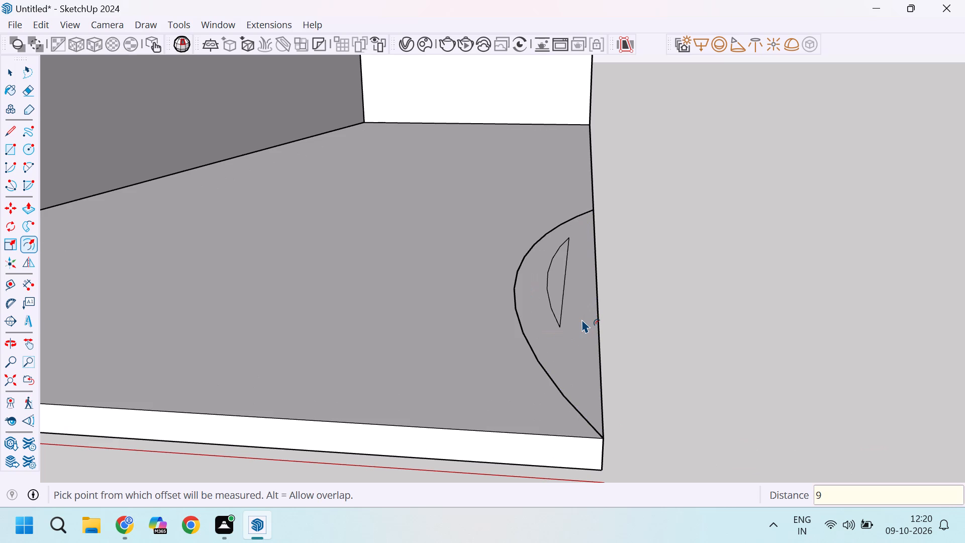
Push/Pull the band between the arc segment's outline and its offset up 10', level with the top of the long side wall.
{"action": "scroll", "coordinate": [572, 308], "scroll_direction": "up", "scroll_amount": 4}
{"action": "key", "text": "space"}
{"action": "scroll", "coordinate": [537, 278], "scroll_direction": "down", "scroll_amount": 6}
{"action": "scroll", "coordinate": [533, 282], "scroll_direction": "up", "scroll_amount": 4}
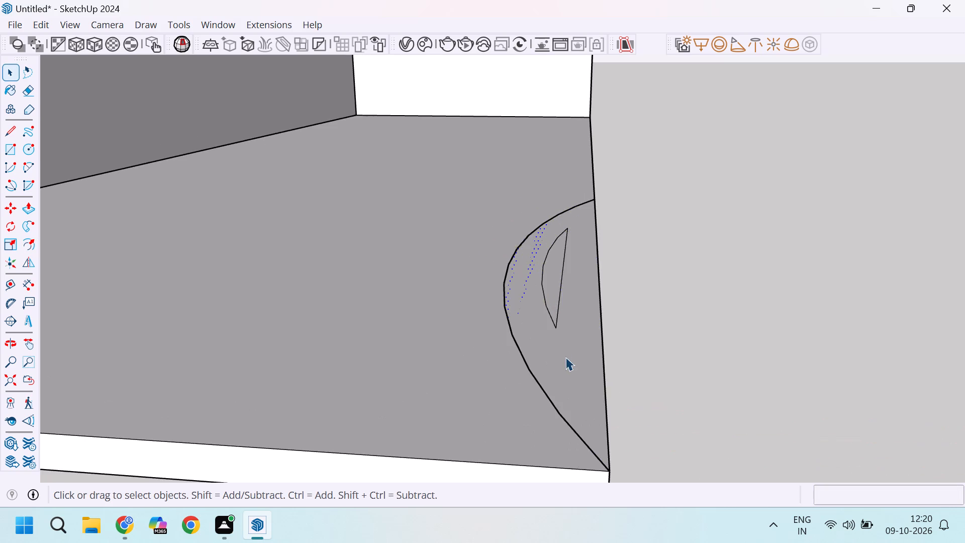
{"action": "scroll", "coordinate": [565, 357], "scroll_direction": "down", "scroll_amount": 3}
{"action": "scroll", "coordinate": [550, 340], "scroll_direction": "up", "scroll_amount": 5}
{"action": "scroll", "coordinate": [558, 320], "scroll_direction": "down", "scroll_amount": 4}
{"action": "scroll", "coordinate": [558, 334], "scroll_direction": "up", "scroll_amount": 2}
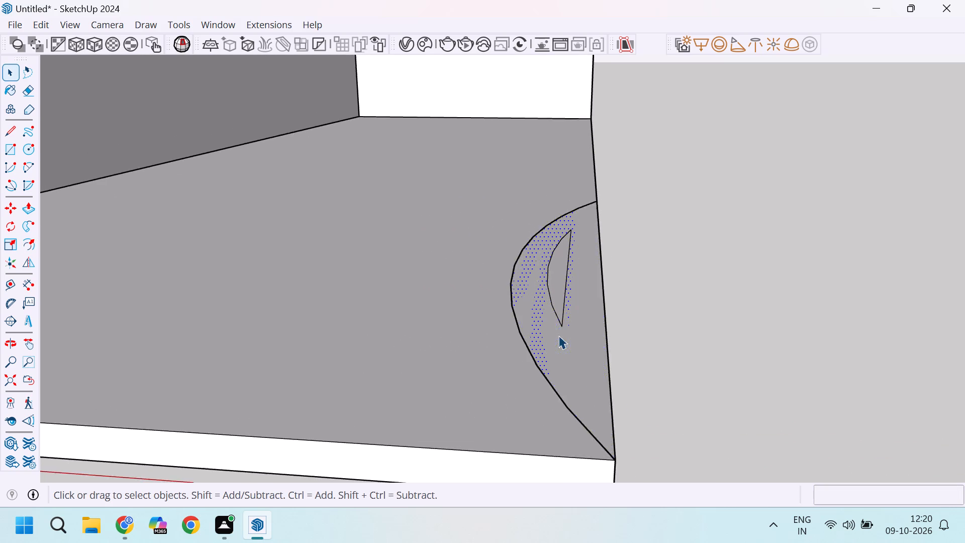
{"action": "scroll", "coordinate": [558, 335], "scroll_direction": "up", "scroll_amount": 2}
{"action": "scroll", "coordinate": [571, 301], "scroll_direction": "down", "scroll_amount": 5}
{"action": "scroll", "coordinate": [567, 364], "scroll_direction": "up", "scroll_amount": 4}
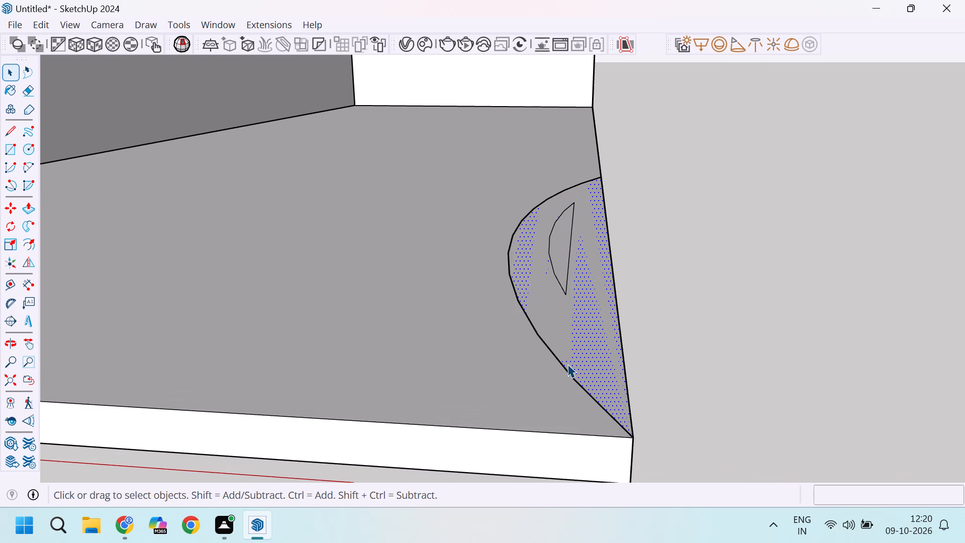
{"action": "key", "text": "p"}
{"action": "left_click", "coordinate": [568, 333]}
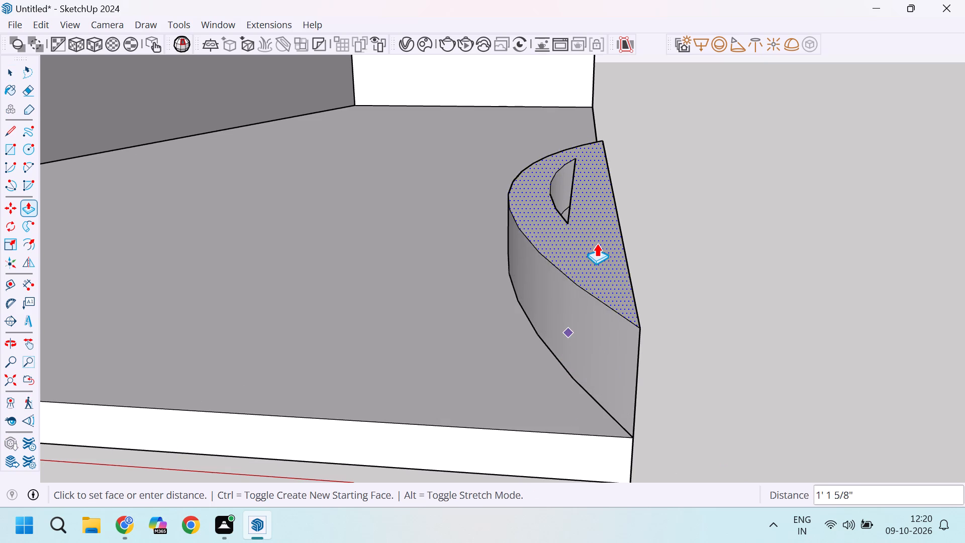
{"action": "scroll", "coordinate": [597, 243], "scroll_direction": "down", "scroll_amount": 4}
{"action": "scroll", "coordinate": [597, 243], "scroll_direction": "up", "scroll_amount": 3}
{"action": "scroll", "coordinate": [597, 243], "scroll_direction": "down", "scroll_amount": 7}
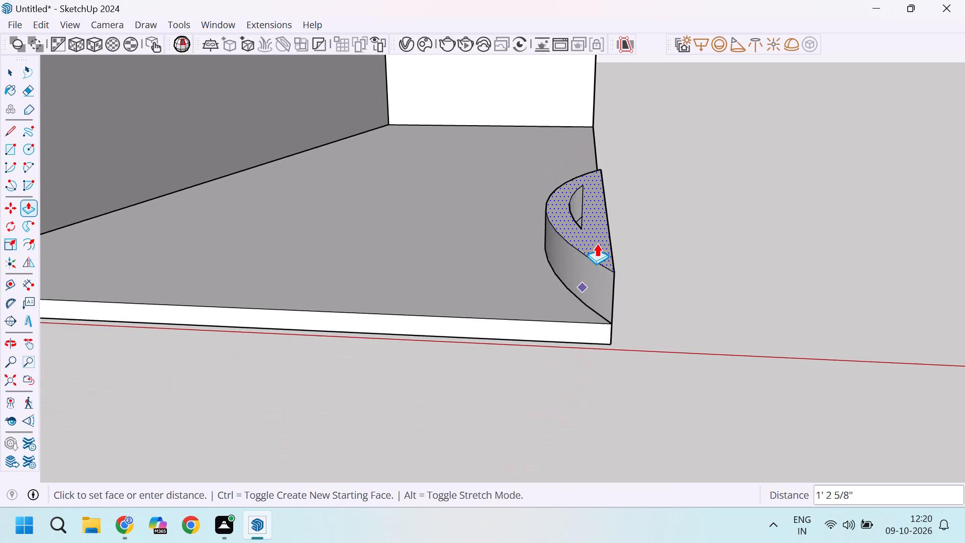
{"action": "scroll", "coordinate": [597, 243], "scroll_direction": "up", "scroll_amount": 3}
{"action": "scroll", "coordinate": [597, 188], "scroll_direction": "down", "scroll_amount": 5}
{"action": "scroll", "coordinate": [605, 148], "scroll_direction": "down", "scroll_amount": 2}
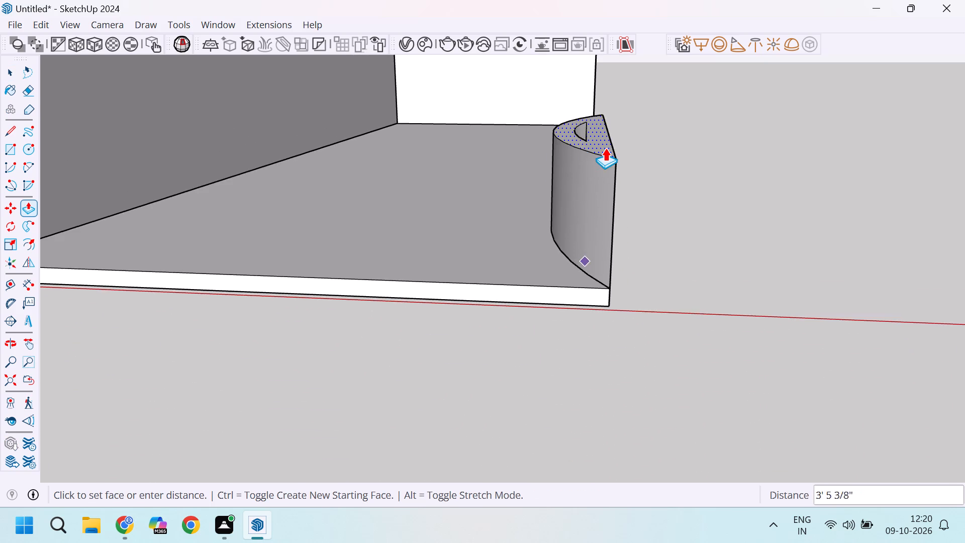
{"action": "scroll", "coordinate": [605, 148], "scroll_direction": "down", "scroll_amount": 7}
{"action": "scroll", "coordinate": [591, 139], "scroll_direction": "up", "scroll_amount": 3}
{"action": "scroll", "coordinate": [593, 138], "scroll_direction": "down", "scroll_amount": 11}
{"action": "scroll", "coordinate": [609, 94], "scroll_direction": "up", "scroll_amount": 3}
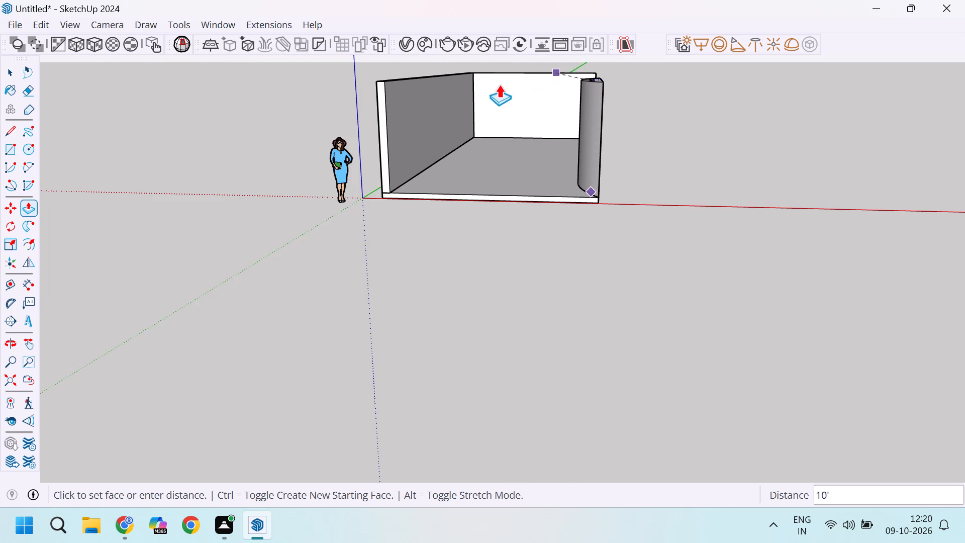
{"action": "left_click", "coordinate": [387, 82]}
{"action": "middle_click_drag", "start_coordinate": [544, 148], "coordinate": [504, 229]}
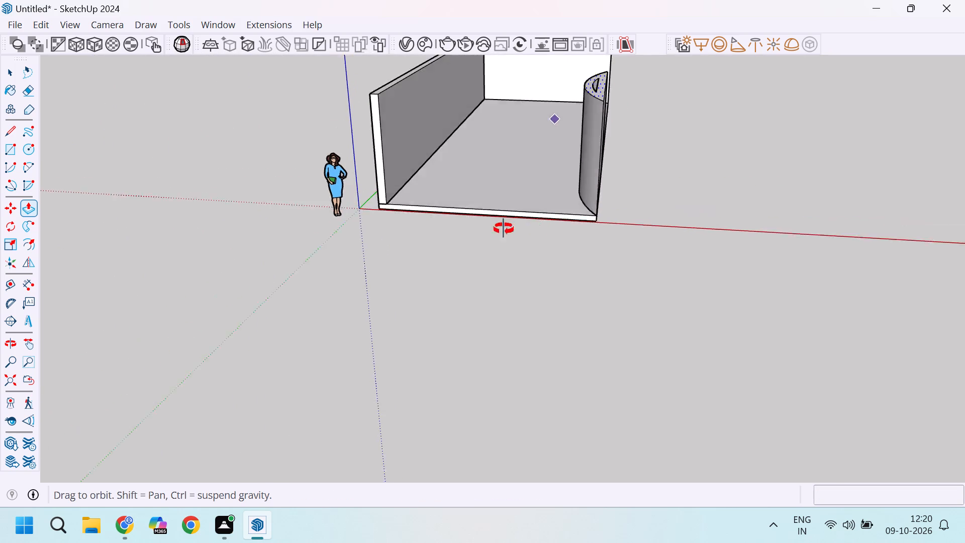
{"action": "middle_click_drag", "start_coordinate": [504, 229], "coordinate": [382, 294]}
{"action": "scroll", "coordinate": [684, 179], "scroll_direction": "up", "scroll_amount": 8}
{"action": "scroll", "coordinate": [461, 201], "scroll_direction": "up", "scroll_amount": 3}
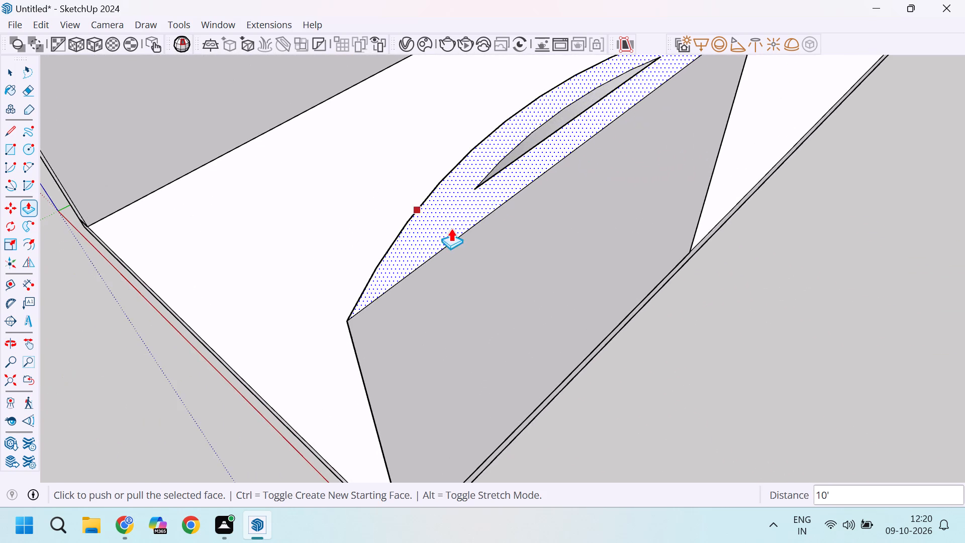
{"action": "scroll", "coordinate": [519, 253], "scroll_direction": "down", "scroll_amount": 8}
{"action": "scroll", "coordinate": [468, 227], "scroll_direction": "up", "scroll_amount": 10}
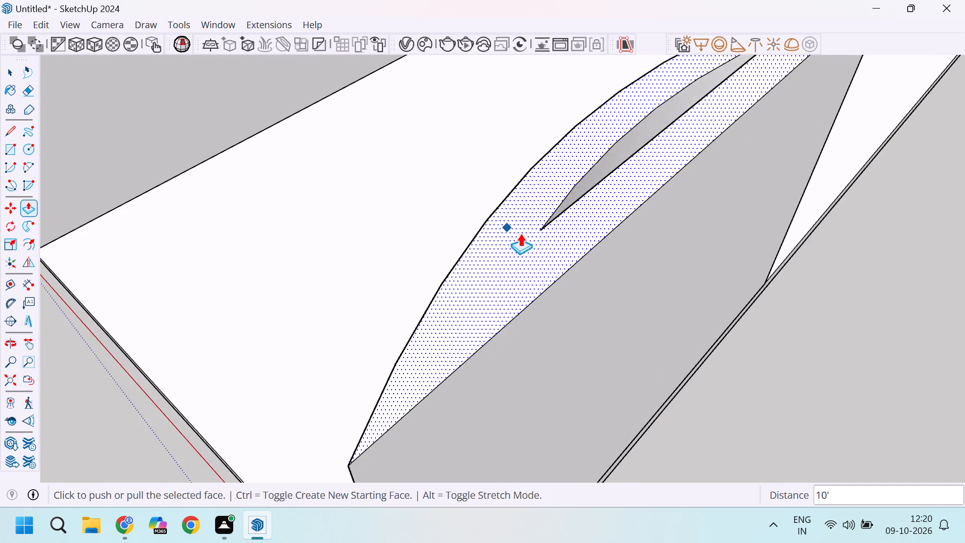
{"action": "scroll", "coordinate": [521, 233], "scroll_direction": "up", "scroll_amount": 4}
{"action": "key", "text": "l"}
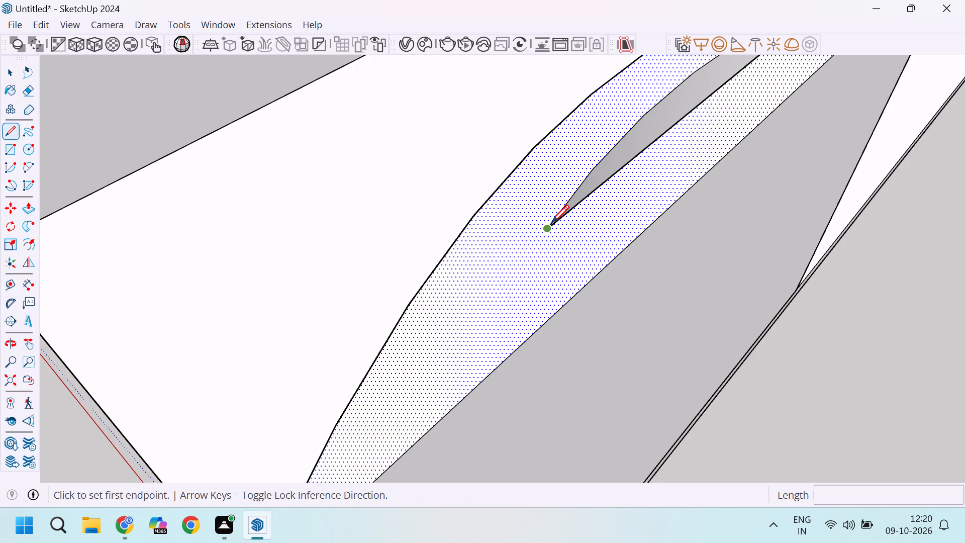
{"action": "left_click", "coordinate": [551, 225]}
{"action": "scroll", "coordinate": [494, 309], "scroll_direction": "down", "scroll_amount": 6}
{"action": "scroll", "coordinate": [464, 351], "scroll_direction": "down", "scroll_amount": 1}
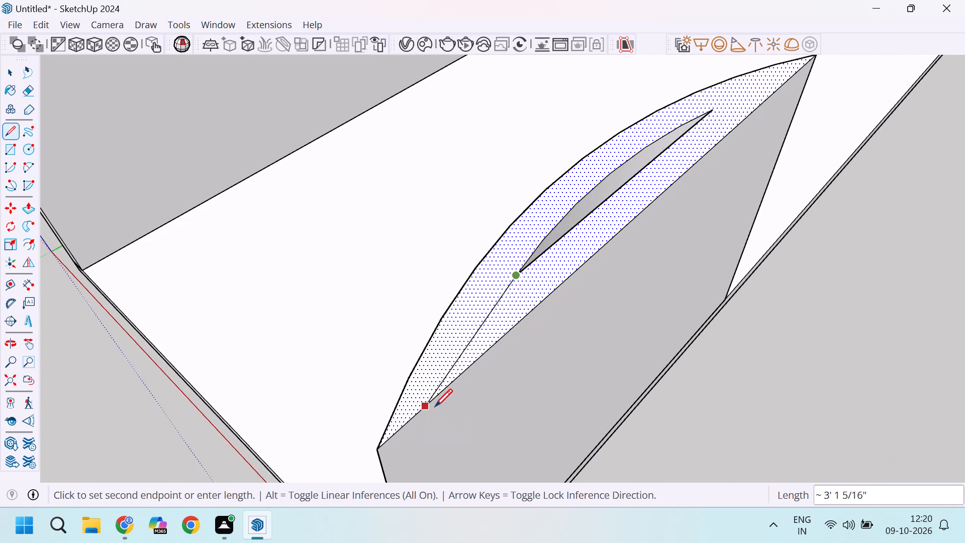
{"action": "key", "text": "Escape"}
Draw a 9" line on the raised band's top face, from its front corner along the straight outer edge.
{"action": "left_click", "coordinate": [378, 449]}
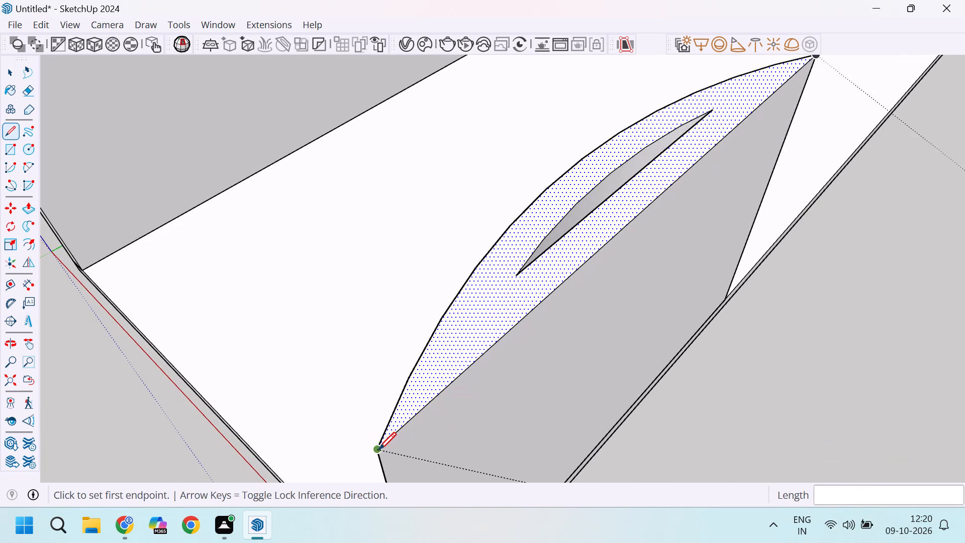
{"action": "scroll", "coordinate": [418, 411], "scroll_direction": "up", "scroll_amount": 4}
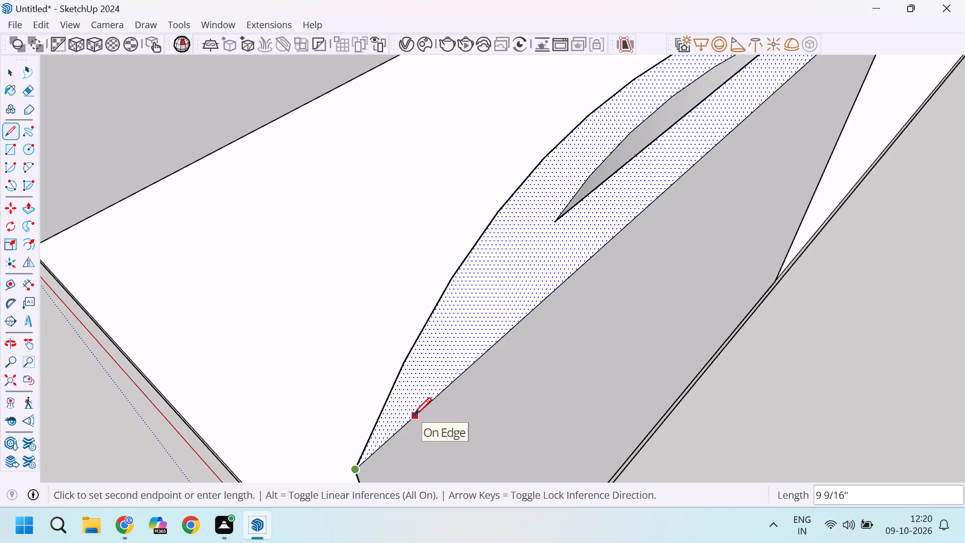
{"action": "key", "text": "9"}
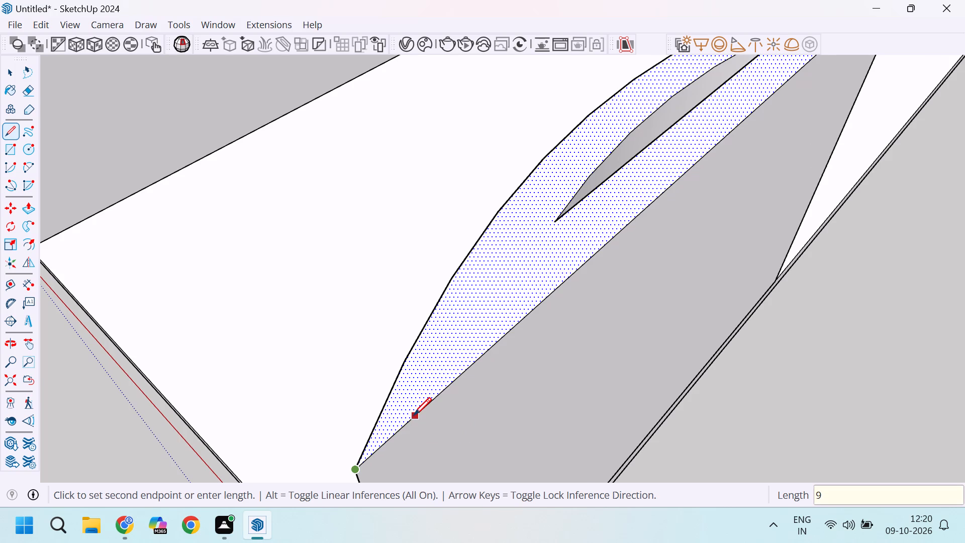
{"action": "key", "text": "Return"}
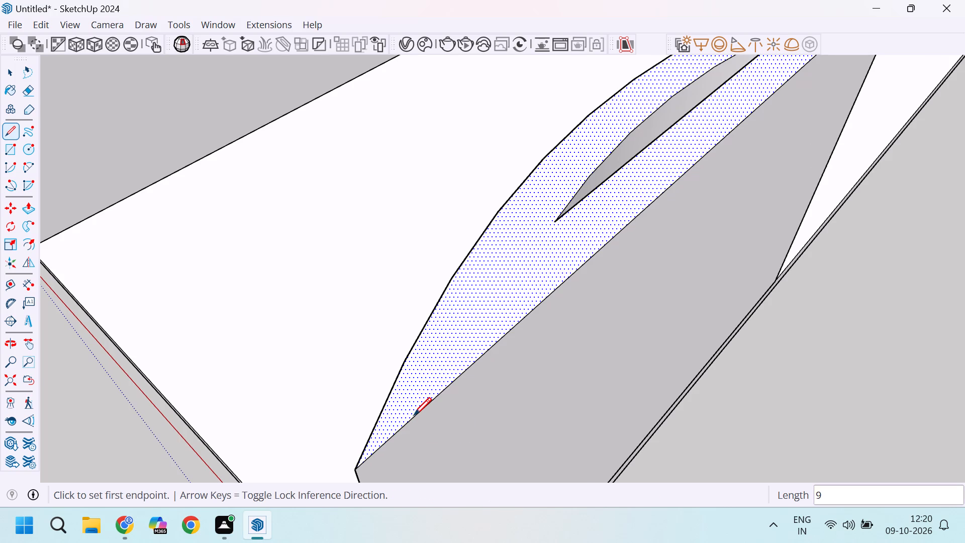
Start another line from the front corner of the raised band's top face.
{"action": "left_click", "coordinate": [359, 465]}
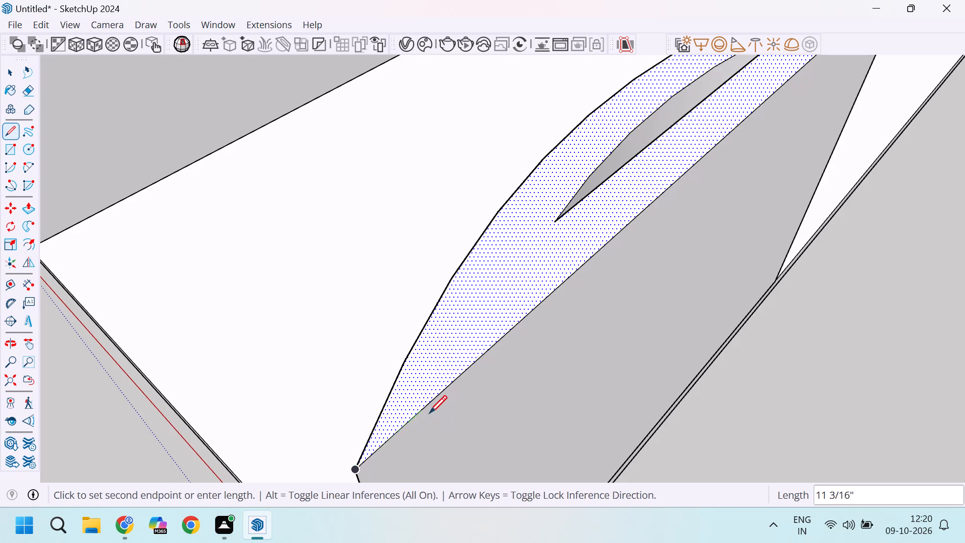
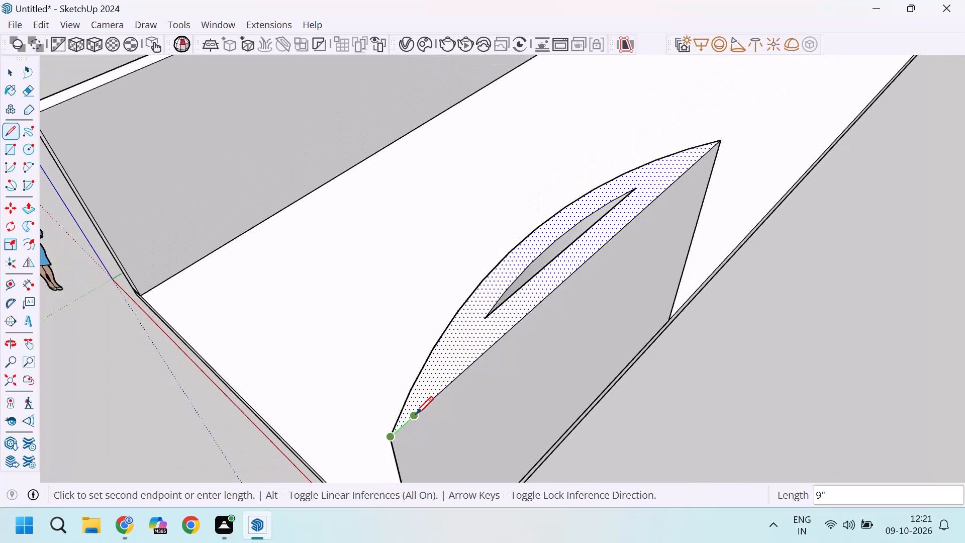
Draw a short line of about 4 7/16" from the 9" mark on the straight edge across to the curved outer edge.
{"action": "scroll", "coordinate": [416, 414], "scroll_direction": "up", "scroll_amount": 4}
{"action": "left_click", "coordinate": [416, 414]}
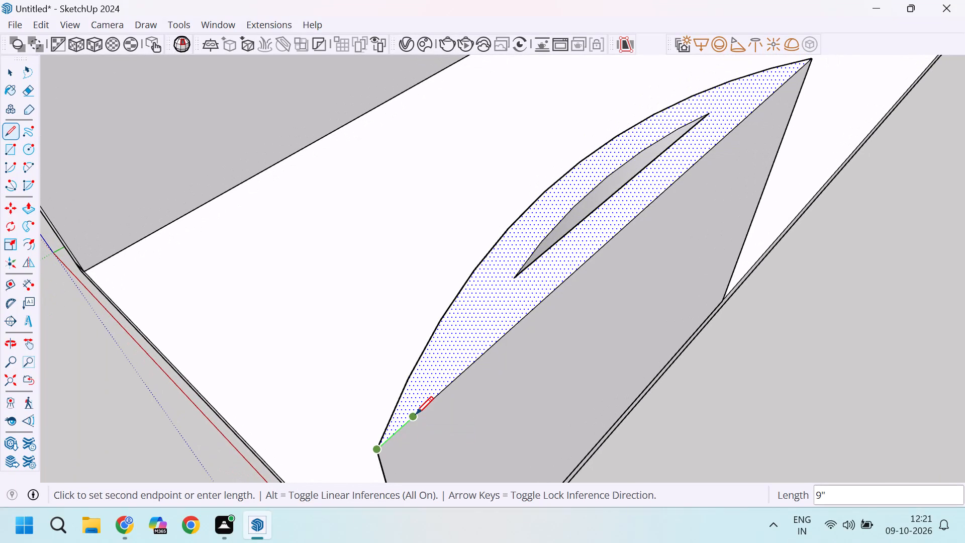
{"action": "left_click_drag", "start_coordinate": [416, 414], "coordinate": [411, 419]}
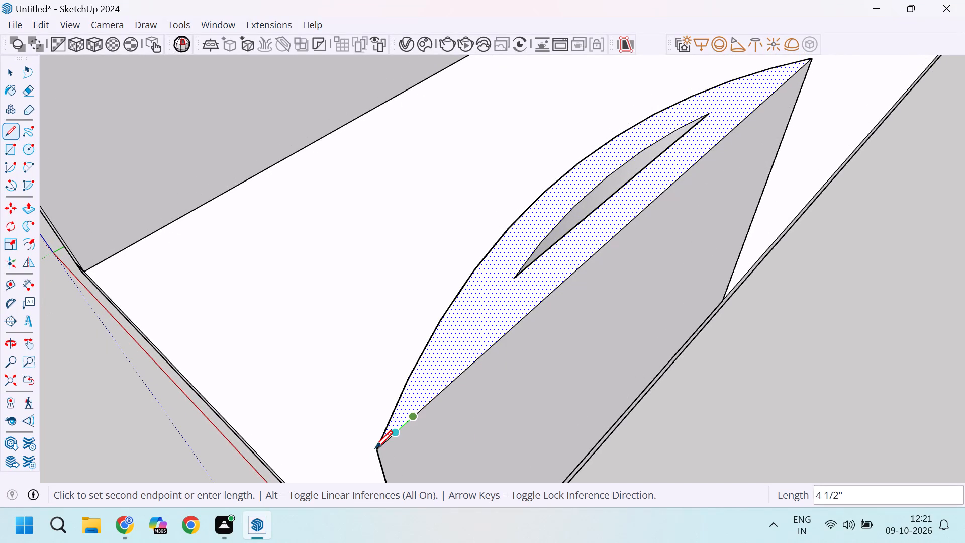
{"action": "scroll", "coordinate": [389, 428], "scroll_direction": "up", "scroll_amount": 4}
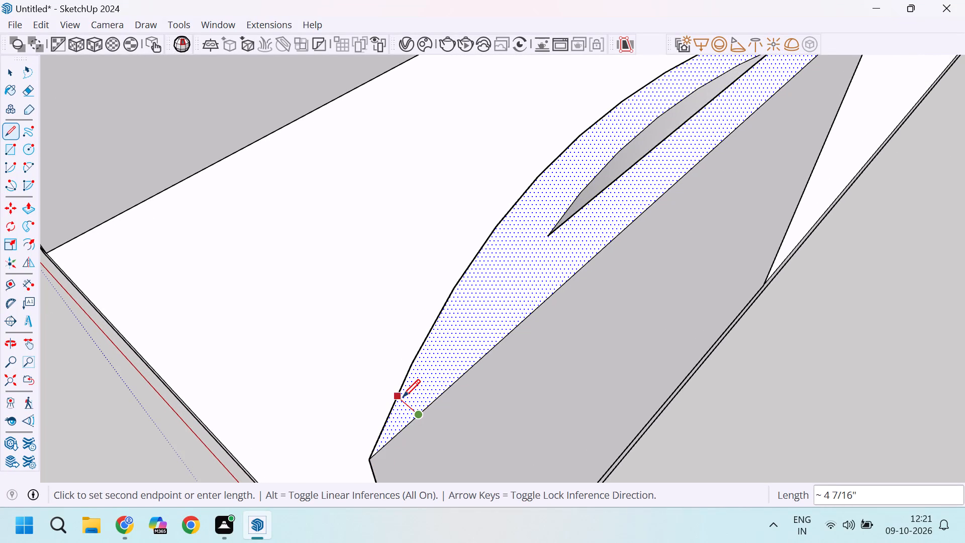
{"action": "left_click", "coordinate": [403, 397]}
Draw a line from the front tip of the inner arc opening to the 9" mark on the band's straight outer edge.
{"action": "scroll", "coordinate": [403, 397], "scroll_direction": "down", "scroll_amount": 3}
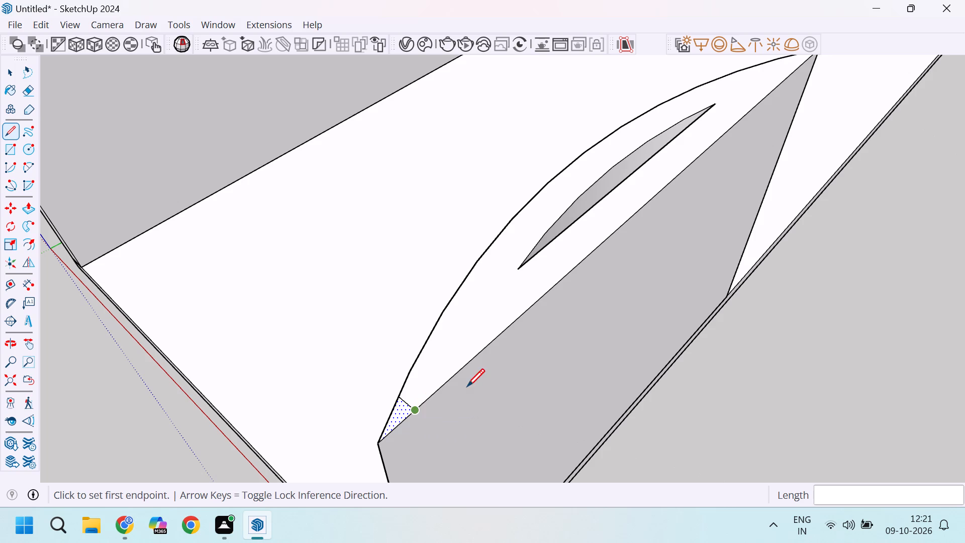
{"action": "left_click", "coordinate": [516, 266]}
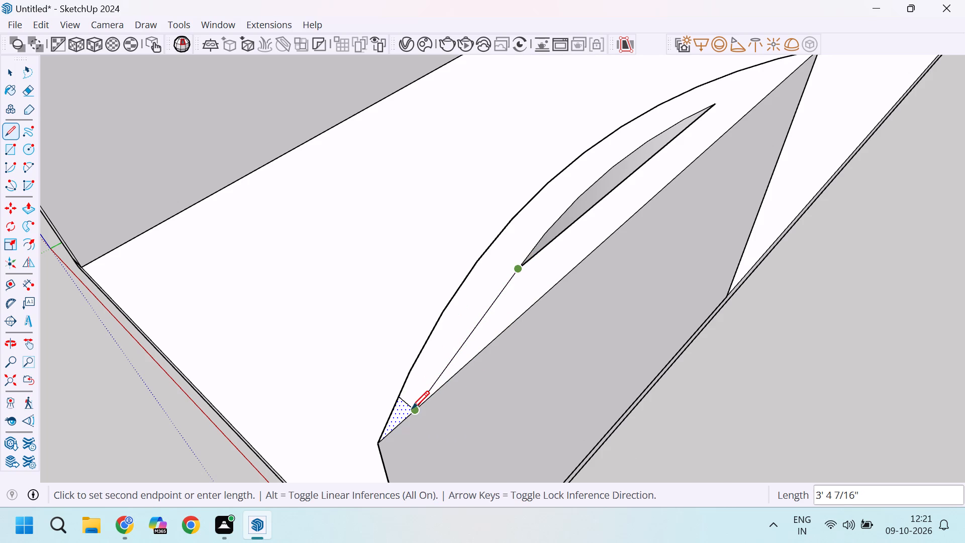
{"action": "left_click", "coordinate": [414, 411]}
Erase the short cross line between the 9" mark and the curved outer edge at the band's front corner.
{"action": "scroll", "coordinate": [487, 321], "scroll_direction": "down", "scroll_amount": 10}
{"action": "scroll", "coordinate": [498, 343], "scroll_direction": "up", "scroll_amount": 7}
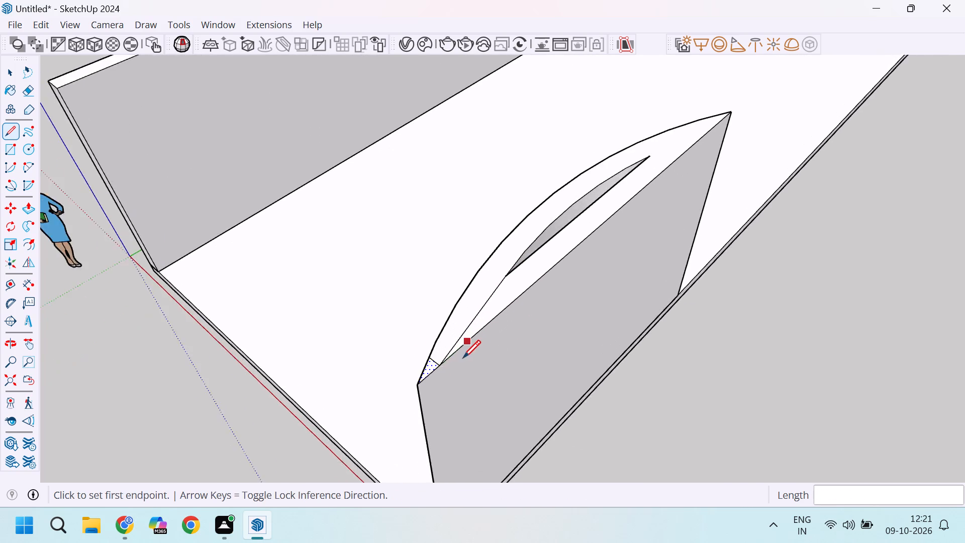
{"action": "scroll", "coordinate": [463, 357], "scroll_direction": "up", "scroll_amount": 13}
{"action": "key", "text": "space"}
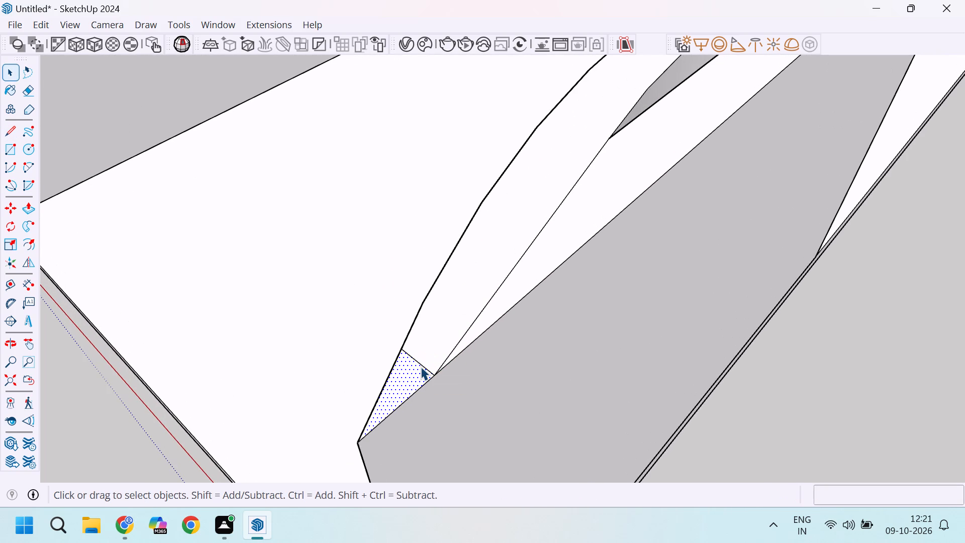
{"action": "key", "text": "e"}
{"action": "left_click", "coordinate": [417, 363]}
Draw a 9" line on the raised band's top face, from its far corner along the straight outer edge.
{"action": "scroll", "coordinate": [435, 337], "scroll_direction": "down", "scroll_amount": 7}
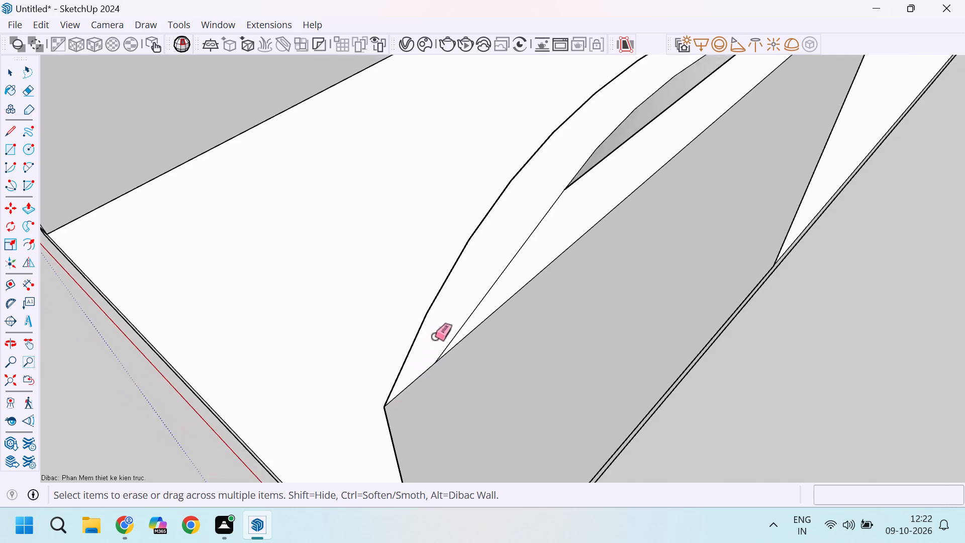
{"action": "scroll", "coordinate": [435, 337], "scroll_direction": "down", "scroll_amount": 9}
{"action": "scroll", "coordinate": [655, 190], "scroll_direction": "up", "scroll_amount": 9}
{"action": "scroll", "coordinate": [572, 186], "scroll_direction": "down", "scroll_amount": 6}
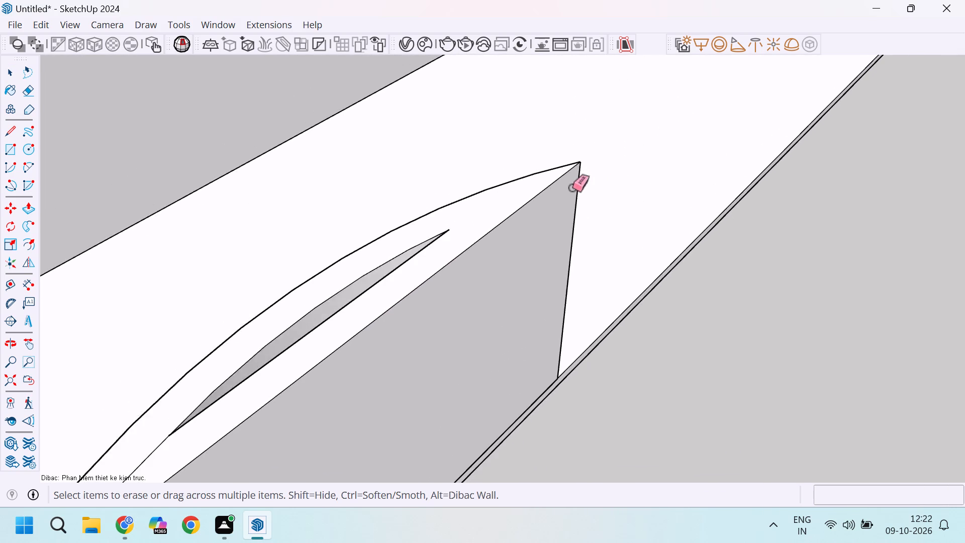
{"action": "scroll", "coordinate": [572, 189], "scroll_direction": "down", "scroll_amount": 2}
{"action": "key", "text": "l"}
{"action": "scroll", "coordinate": [572, 176], "scroll_direction": "up", "scroll_amount": 4}
{"action": "left_click", "coordinate": [579, 166]}
{"action": "scroll", "coordinate": [553, 183], "scroll_direction": "up", "scroll_amount": 5}
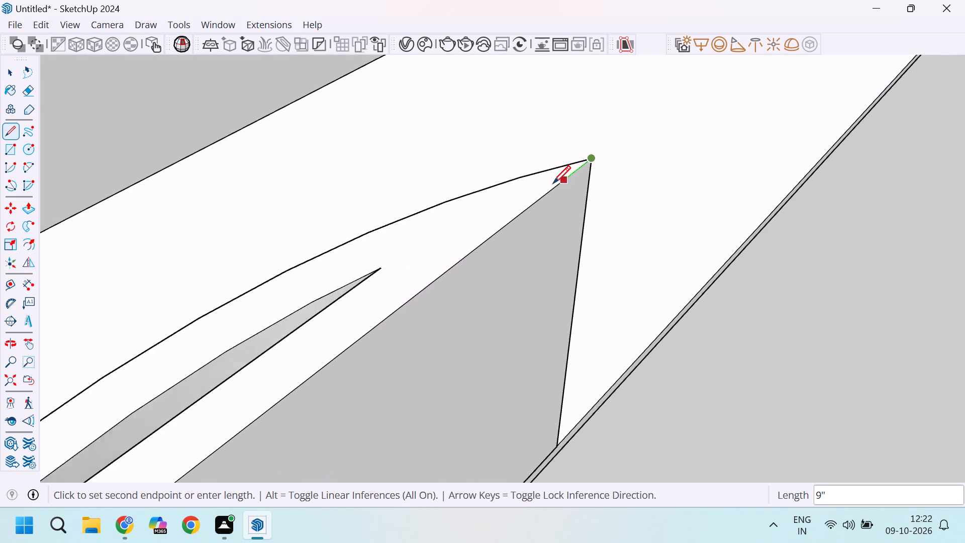
{"action": "scroll", "coordinate": [549, 187], "scroll_direction": "up", "scroll_amount": 5}
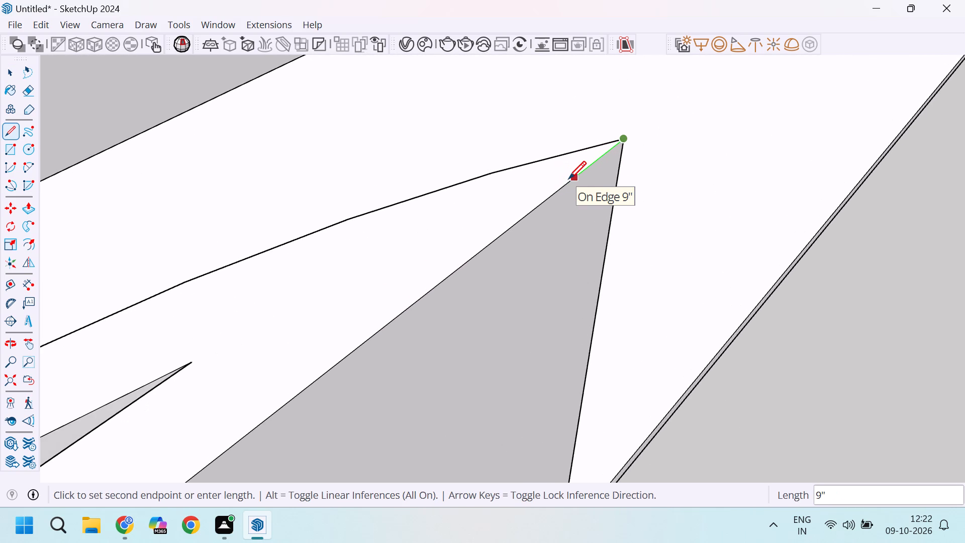
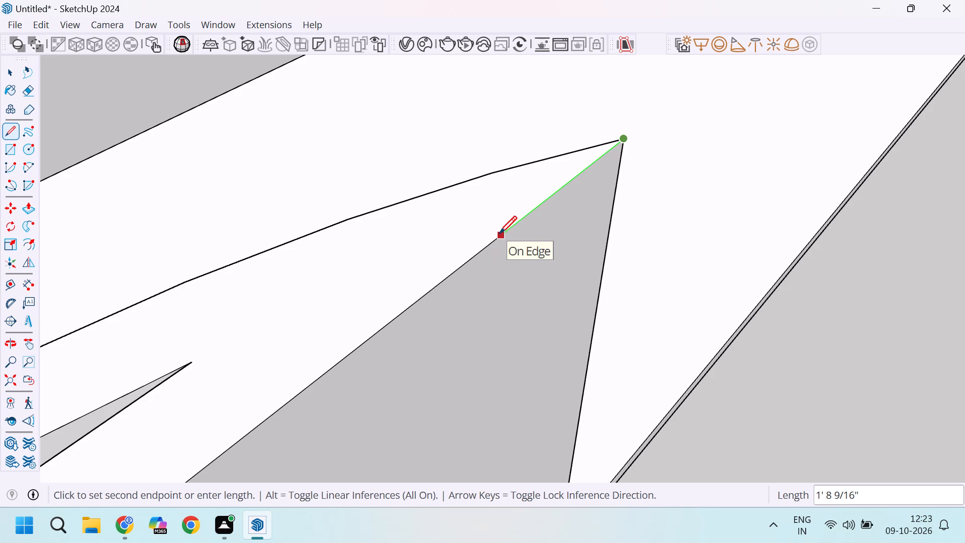
Draw a 9" line on the raised band's top face, from its far corner along the straight outer edge.
{"action": "key", "text": "9"}
{"action": "key", "text": "Return"}
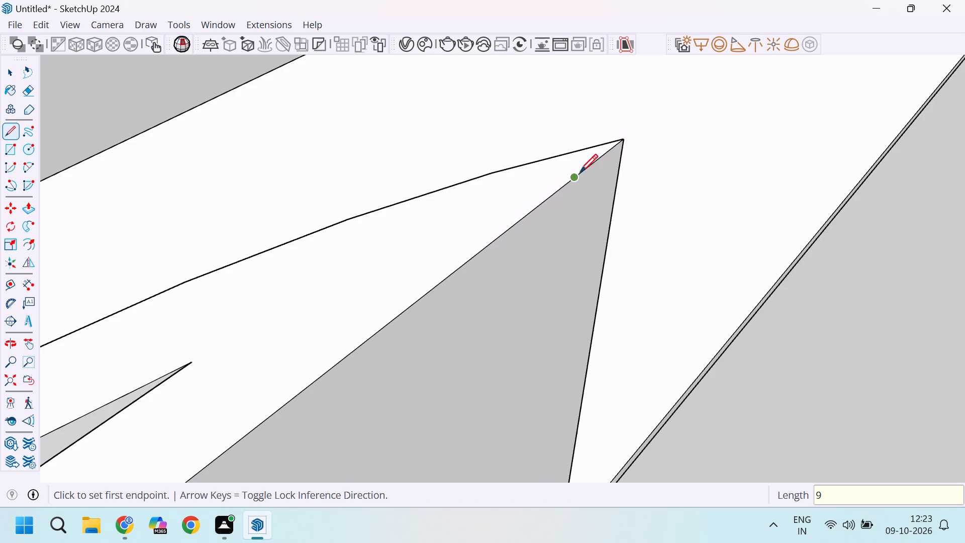
{"action": "left_click", "coordinate": [569, 180]}
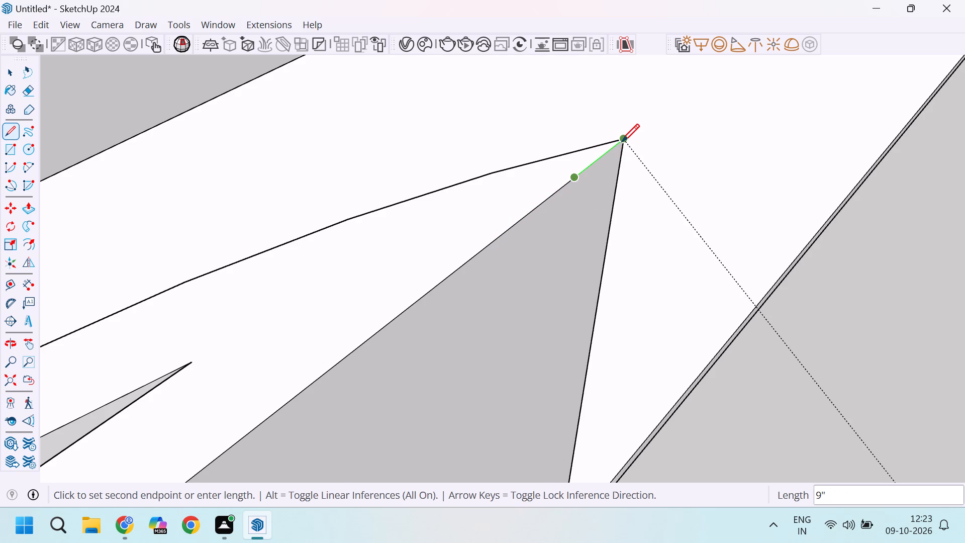
{"action": "key", "text": "Escape"}
{"action": "key", "text": "Escape"}
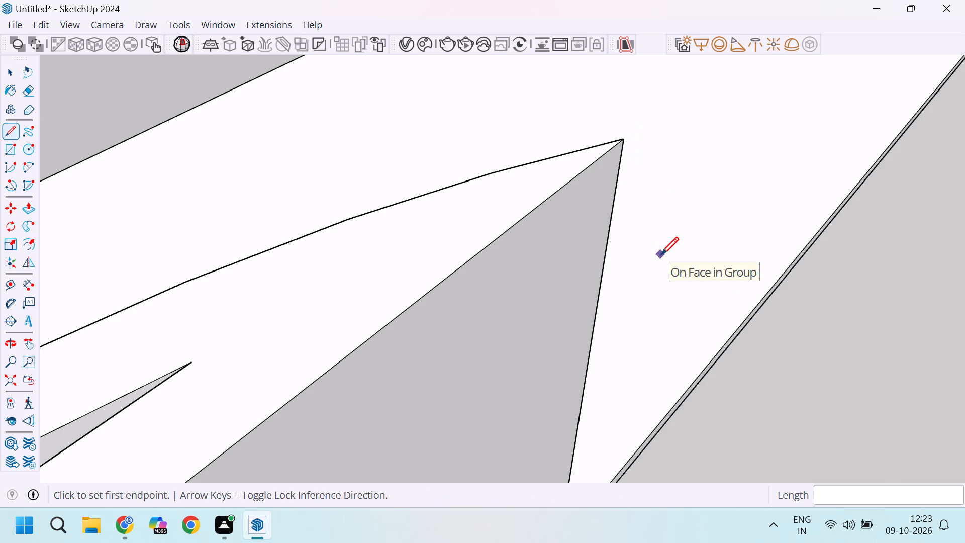
{"action": "key", "text": "space"}
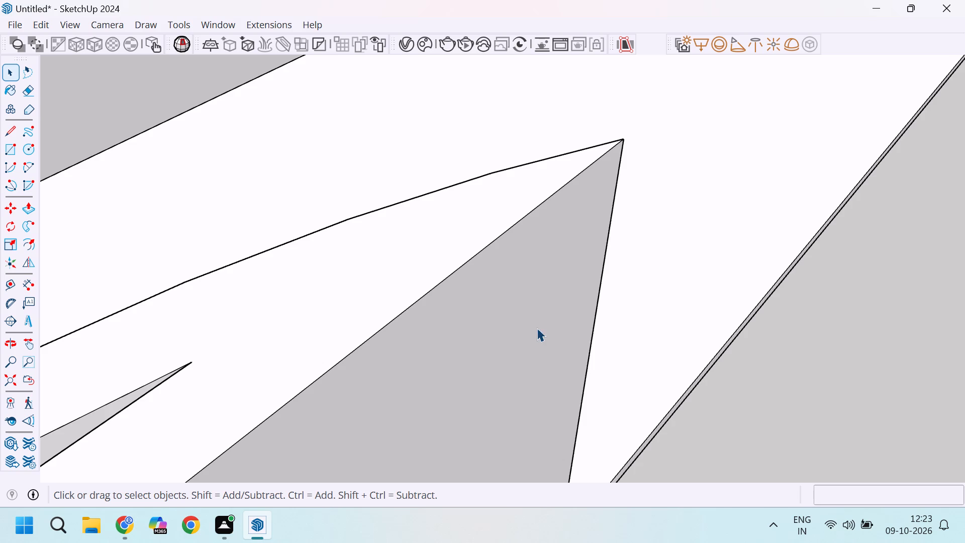
Draw a line from the 9" mark near the band's far corner to the far tip of the inner arc opening.
{"action": "scroll", "coordinate": [368, 285], "scroll_direction": "down", "scroll_amount": 11}
{"action": "scroll", "coordinate": [406, 269], "scroll_direction": "down", "scroll_amount": 2}
{"action": "scroll", "coordinate": [380, 273], "scroll_direction": "up", "scroll_amount": 5}
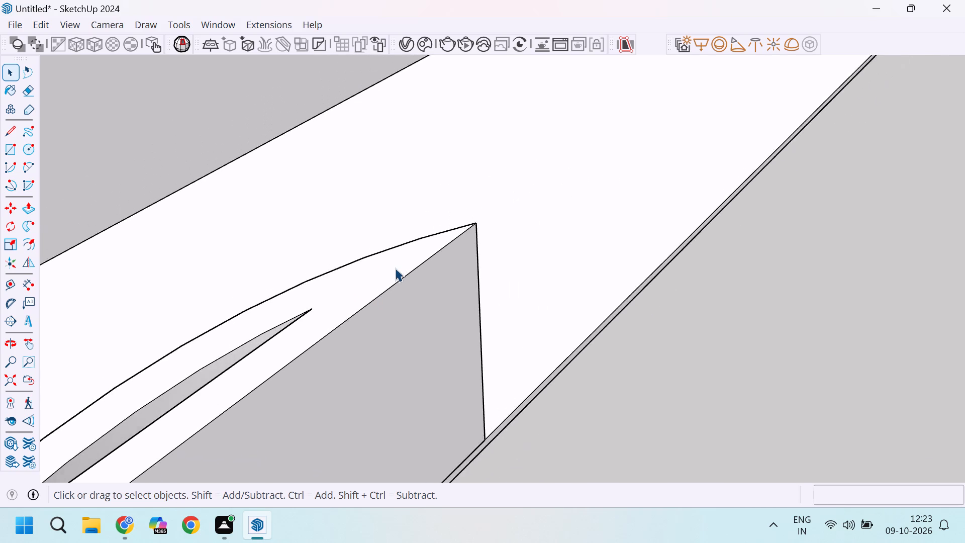
{"action": "key", "text": "l"}
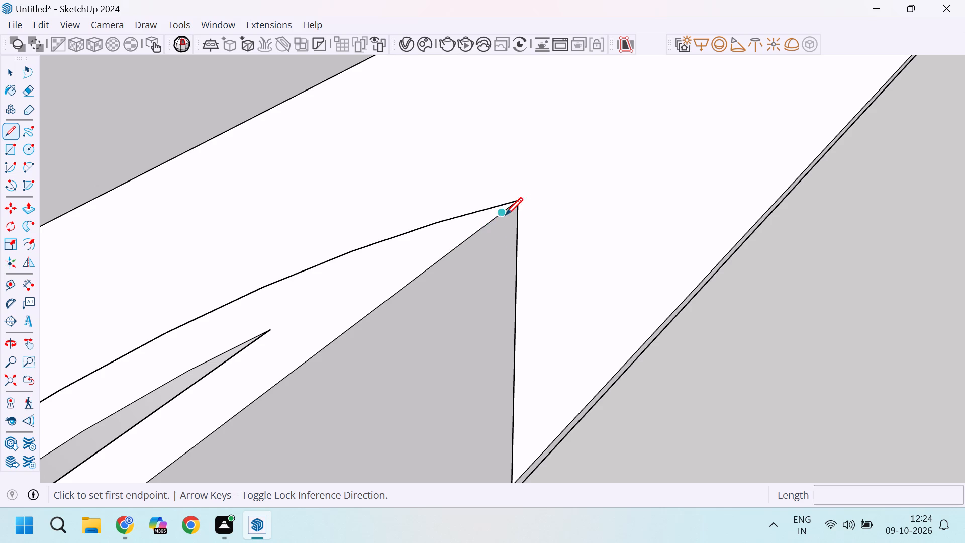
{"action": "left_click", "coordinate": [480, 228]}
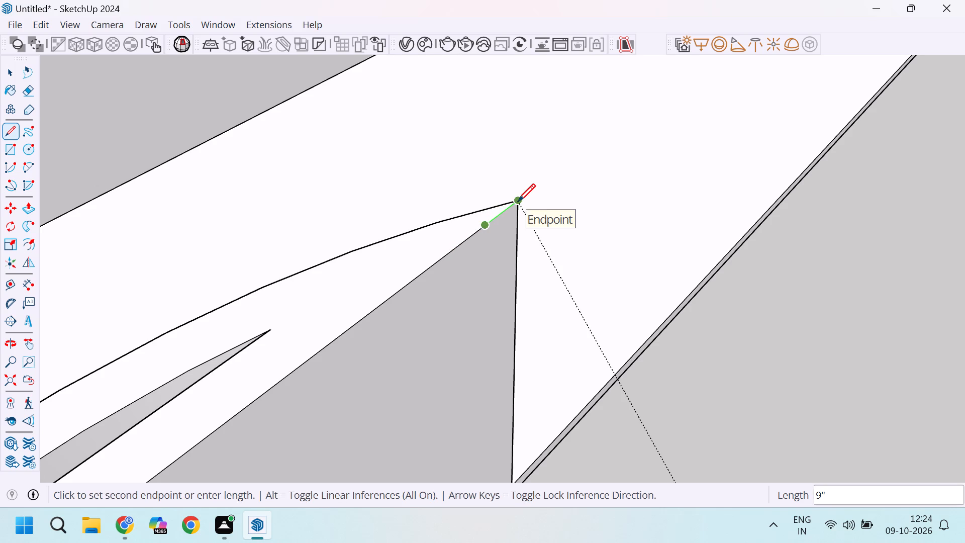
{"action": "left_click", "coordinate": [273, 326]}
{"action": "scroll", "coordinate": [355, 282], "scroll_direction": "down", "scroll_amount": 14}
{"action": "key", "text": "space"}
Push the strip between the straight outer edge and the inner arc down 10' to the slab, leaving only the curved wall.
{"action": "scroll", "coordinate": [274, 339], "scroll_direction": "up", "scroll_amount": 2}
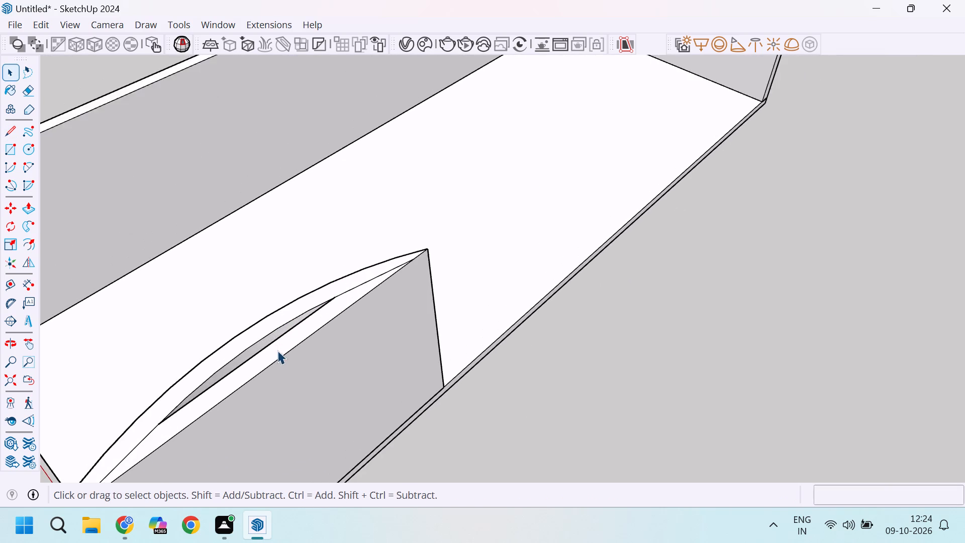
{"action": "scroll", "coordinate": [279, 350], "scroll_direction": "down", "scroll_amount": 3}
{"action": "scroll", "coordinate": [241, 387], "scroll_direction": "up", "scroll_amount": 1}
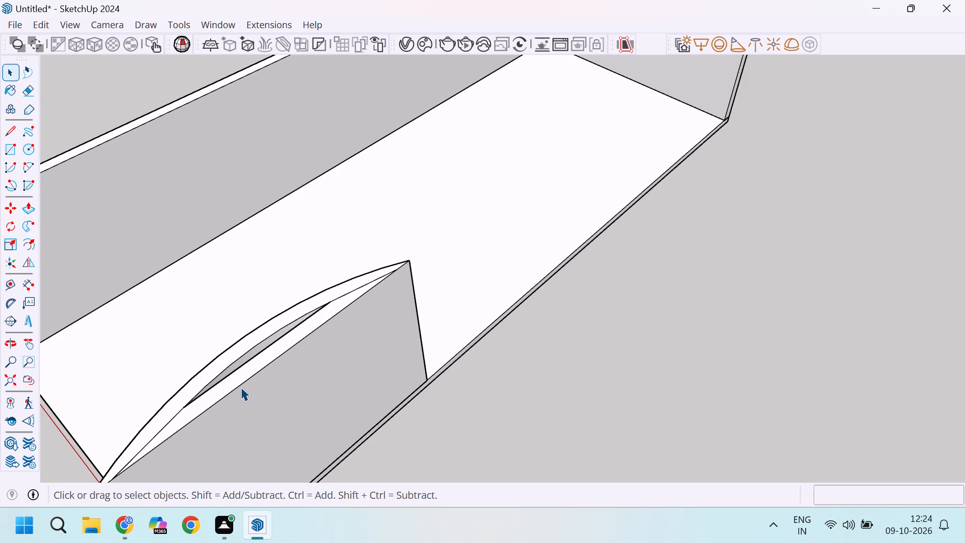
{"action": "key", "text": "p"}
{"action": "left_click", "coordinate": [246, 370]}
{"action": "scroll", "coordinate": [268, 387], "scroll_direction": "down", "scroll_amount": 8}
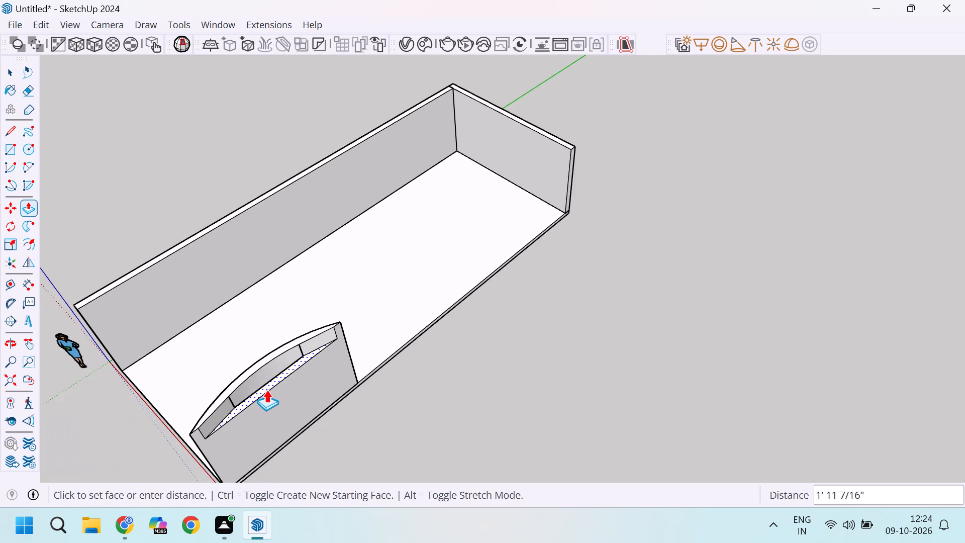
{"action": "scroll", "coordinate": [266, 421], "scroll_direction": "down", "scroll_amount": 1}
{"action": "scroll", "coordinate": [279, 431], "scroll_direction": "up", "scroll_amount": 4}
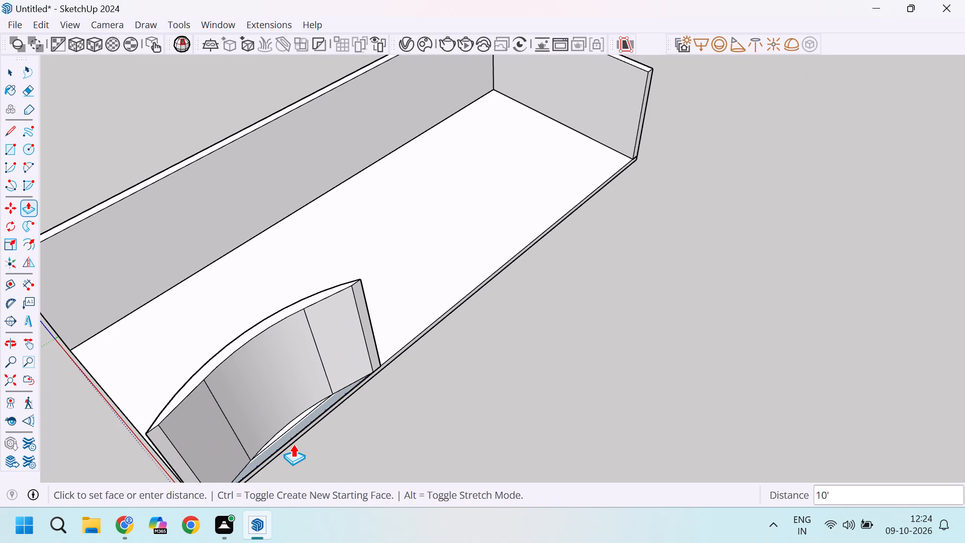
{"action": "left_click", "coordinate": [293, 444]}
Examine the curved wall from several sides, including its top outline, both ends and how it meets the slab edge.
{"action": "middle_click_drag", "start_coordinate": [284, 423], "coordinate": [369, 397]}
{"action": "middle_click", "coordinate": [369, 397]}
{"action": "scroll", "coordinate": [419, 340], "scroll_direction": "down", "scroll_amount": 4}
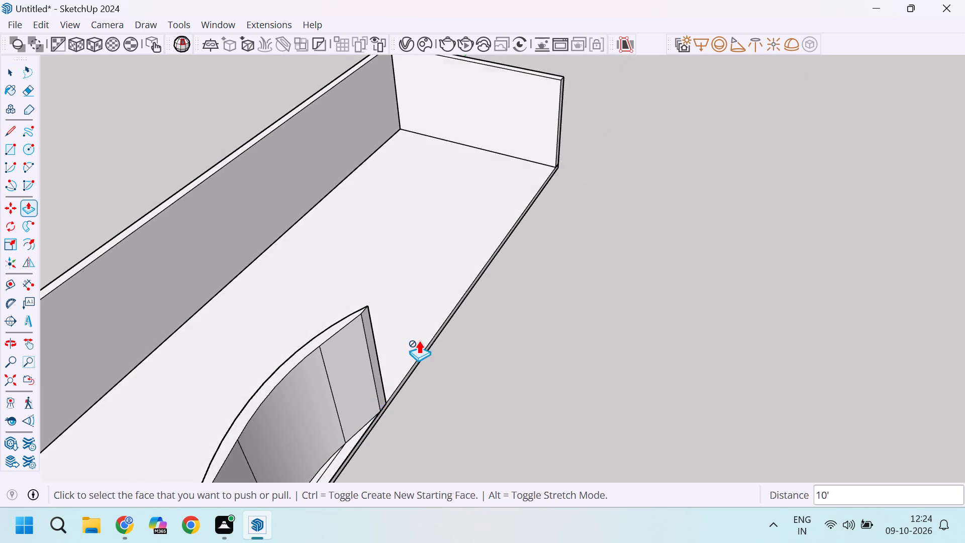
{"action": "scroll", "coordinate": [419, 340], "scroll_direction": "down", "scroll_amount": 1}
{"action": "scroll", "coordinate": [362, 391], "scroll_direction": "up", "scroll_amount": 2}
{"action": "middle_click_drag", "start_coordinate": [428, 373], "coordinate": [499, 313]}
{"action": "scroll", "coordinate": [381, 378], "scroll_direction": "up", "scroll_amount": 4}
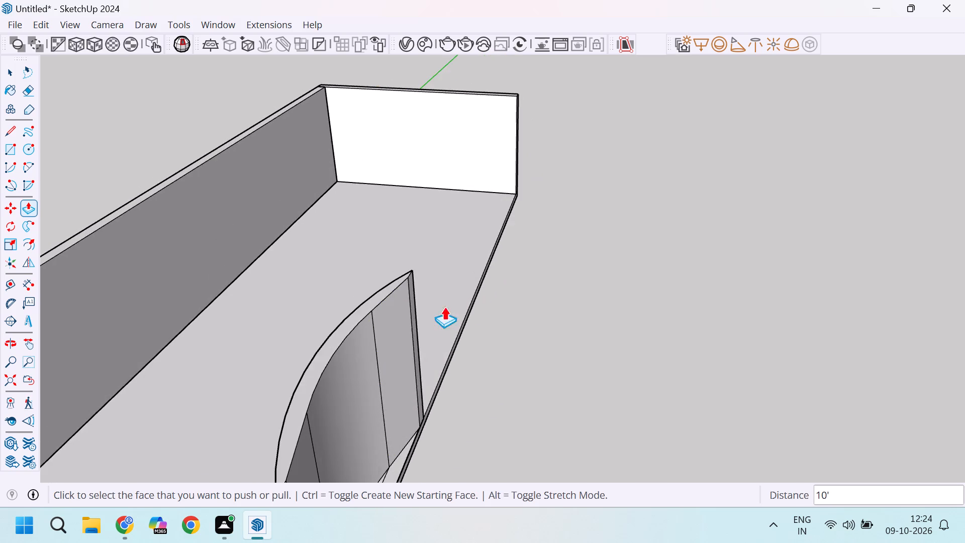
{"action": "scroll", "coordinate": [471, 257], "scroll_direction": "down", "scroll_amount": 10}
{"action": "scroll", "coordinate": [424, 319], "scroll_direction": "up", "scroll_amount": 4}
{"action": "middle_click_drag", "start_coordinate": [436, 358], "coordinate": [487, 367]}
{"action": "scroll", "coordinate": [443, 334], "scroll_direction": "up", "scroll_amount": 3}
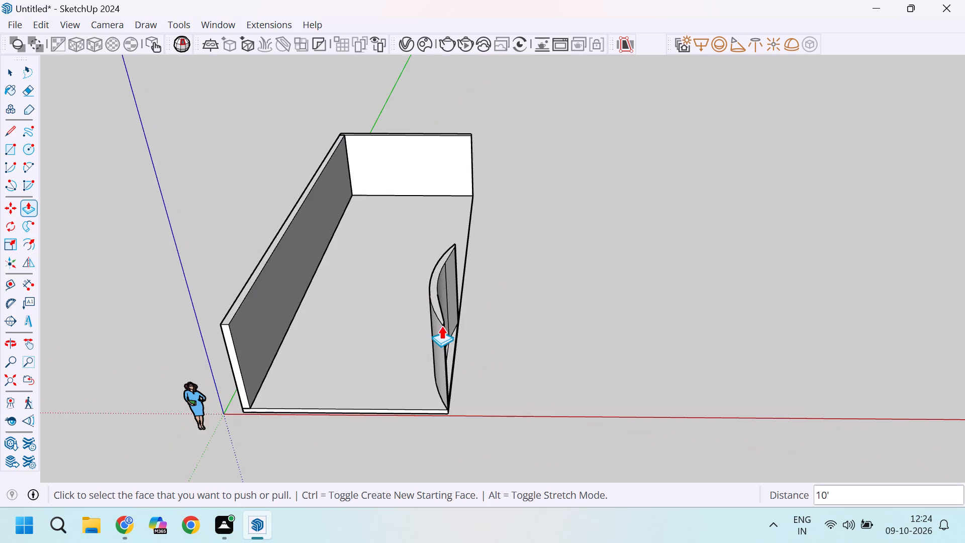
{"action": "scroll", "coordinate": [441, 326], "scroll_direction": "up", "scroll_amount": 12}
{"action": "scroll", "coordinate": [515, 340], "scroll_direction": "down", "scroll_amount": 4}
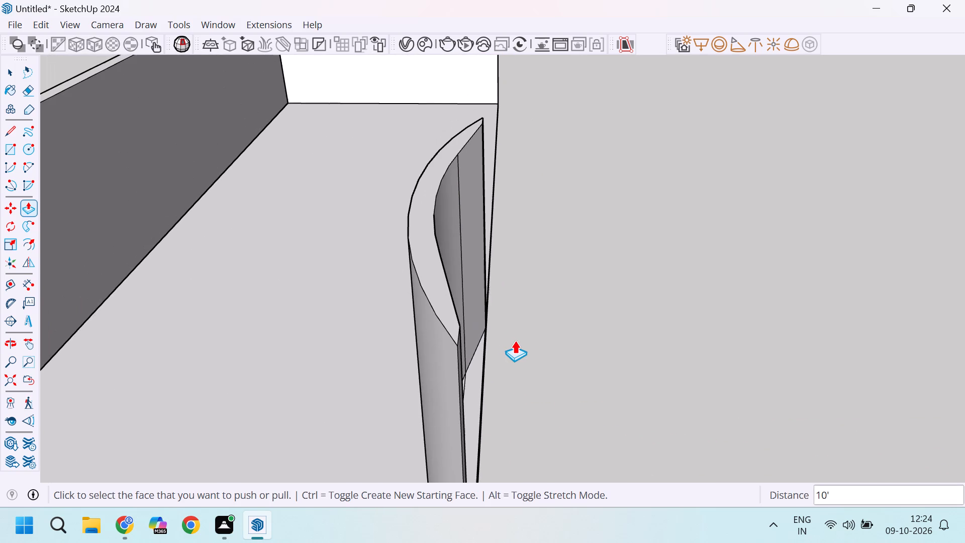
{"action": "key", "text": "space"}
{"action": "key", "text": "space"}
{"action": "left_click", "coordinate": [567, 324]}
{"action": "middle_click_drag", "start_coordinate": [450, 339], "coordinate": [631, 296]}
{"action": "scroll", "coordinate": [672, 258], "scroll_direction": "down", "scroll_amount": 6}
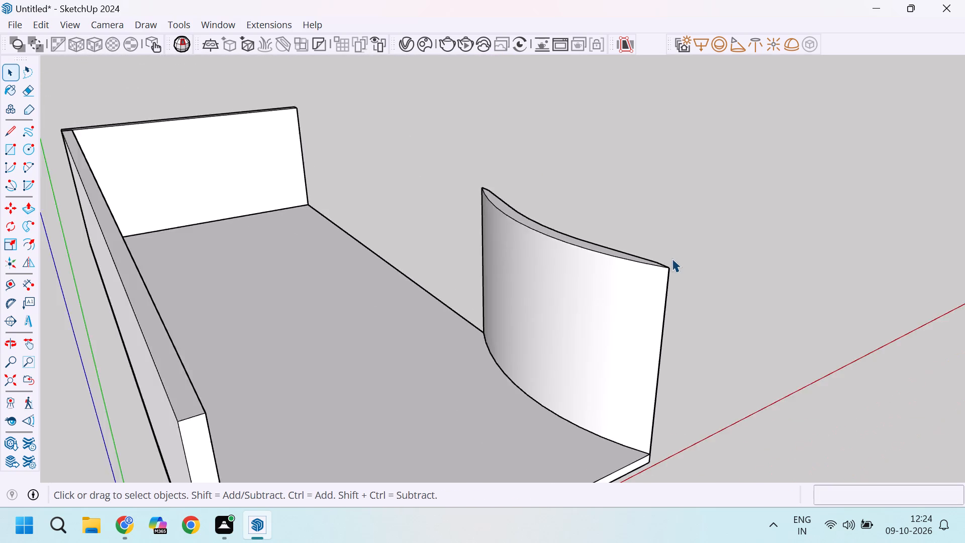
{"action": "scroll", "coordinate": [672, 258], "scroll_direction": "down", "scroll_amount": 5}
{"action": "middle_click_drag", "start_coordinate": [678, 311], "coordinate": [620, 329]}
{"action": "scroll", "coordinate": [639, 381], "scroll_direction": "up", "scroll_amount": 5}
{"action": "middle_click_drag", "start_coordinate": [649, 377], "coordinate": [619, 392]}
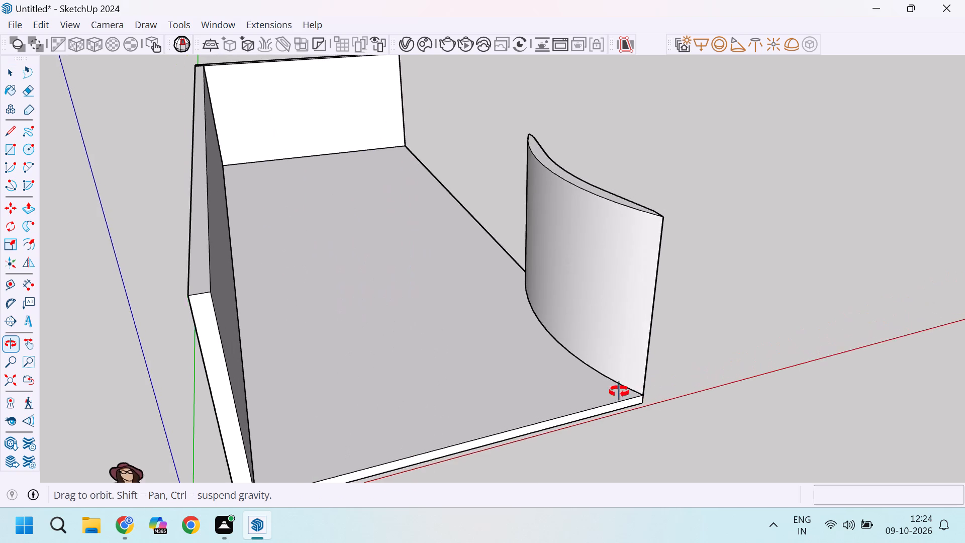
{"action": "middle_click_drag", "start_coordinate": [619, 392], "coordinate": [368, 424]}
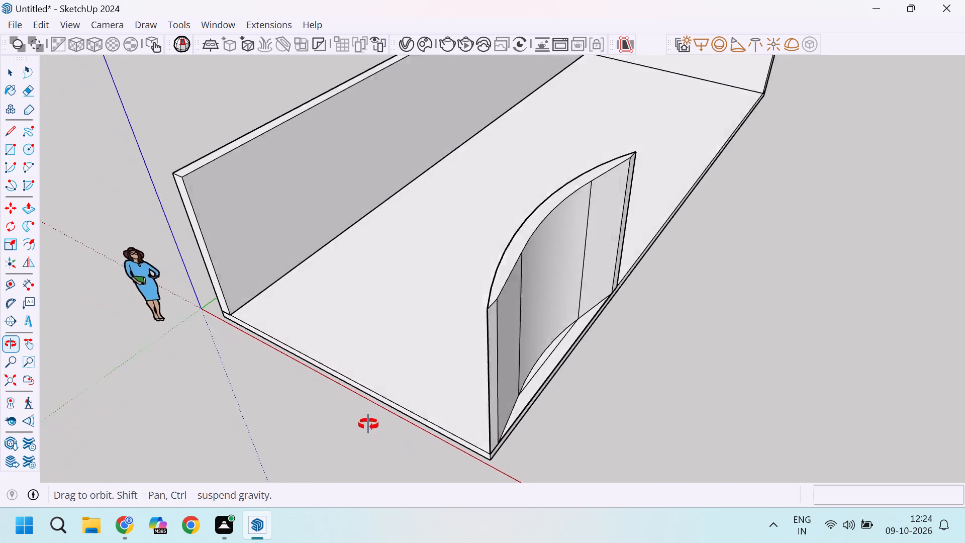
{"action": "middle_click_drag", "start_coordinate": [368, 424], "coordinate": [463, 477]}
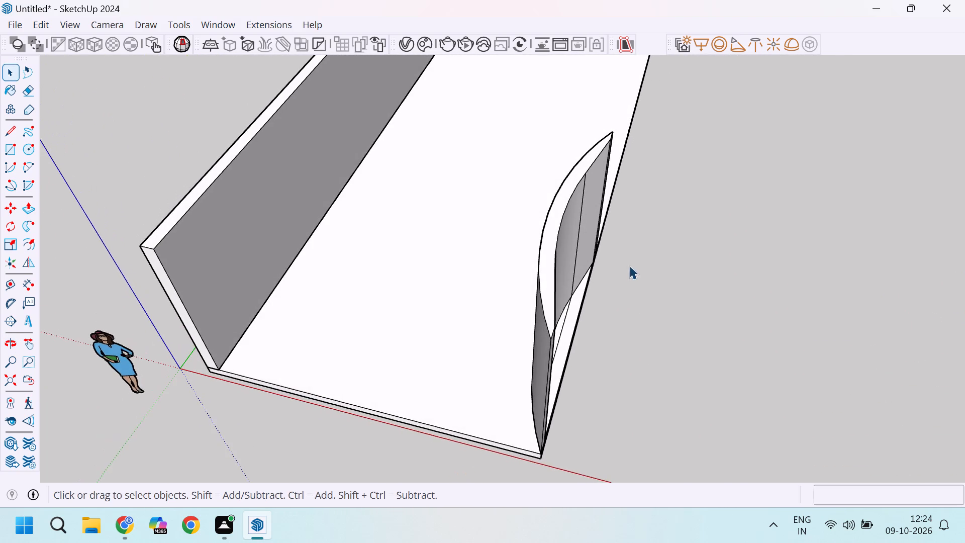
{"action": "scroll", "coordinate": [612, 247], "scroll_direction": "down", "scroll_amount": 10}
{"action": "middle_click_drag", "start_coordinate": [544, 313], "coordinate": [606, 362]}
{"action": "scroll", "coordinate": [616, 274], "scroll_direction": "down", "scroll_amount": 5}
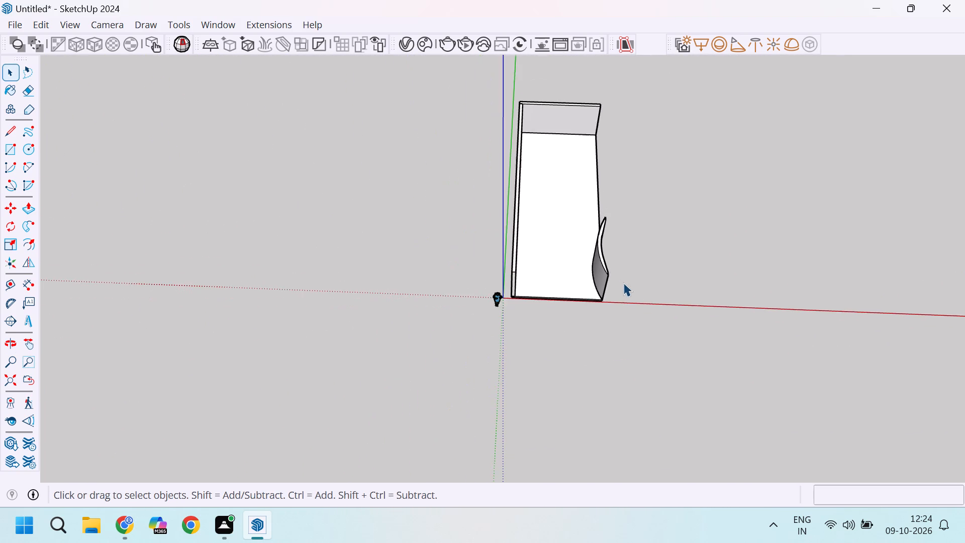
{"action": "scroll", "coordinate": [679, 307], "scroll_direction": "up", "scroll_amount": 4}
{"action": "scroll", "coordinate": [596, 251], "scroll_direction": "up", "scroll_amount": 7}
{"action": "scroll", "coordinate": [581, 279], "scroll_direction": "down", "scroll_amount": 3}
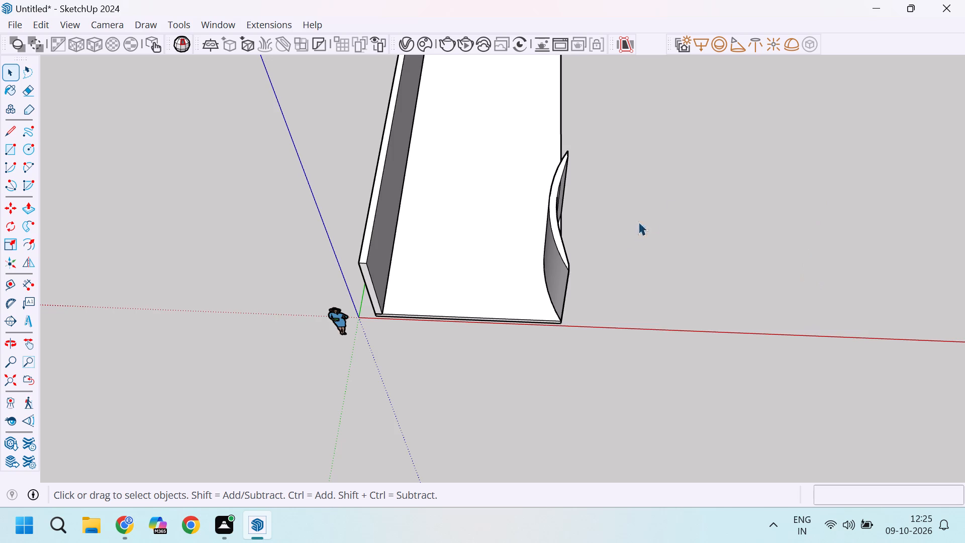
{"action": "scroll", "coordinate": [631, 227], "scroll_direction": "down", "scroll_amount": 5}
{"action": "middle_click_drag", "start_coordinate": [675, 241], "coordinate": [553, 202]}
{"action": "scroll", "coordinate": [596, 201], "scroll_direction": "up", "scroll_amount": 8}
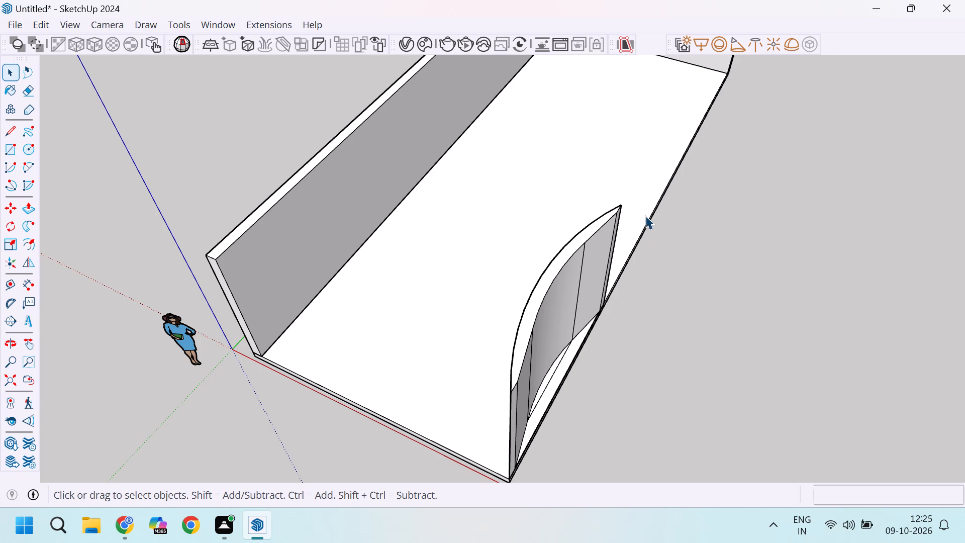
{"action": "scroll", "coordinate": [643, 215], "scroll_direction": "up", "scroll_amount": 1}
{"action": "middle_click_drag", "start_coordinate": [615, 214], "coordinate": [544, 247]}
{"action": "middle_click", "coordinate": [540, 248]}
{"action": "scroll", "coordinate": [633, 246], "scroll_direction": "up", "scroll_amount": 7}
{"action": "scroll", "coordinate": [522, 287], "scroll_direction": "down", "scroll_amount": 2}
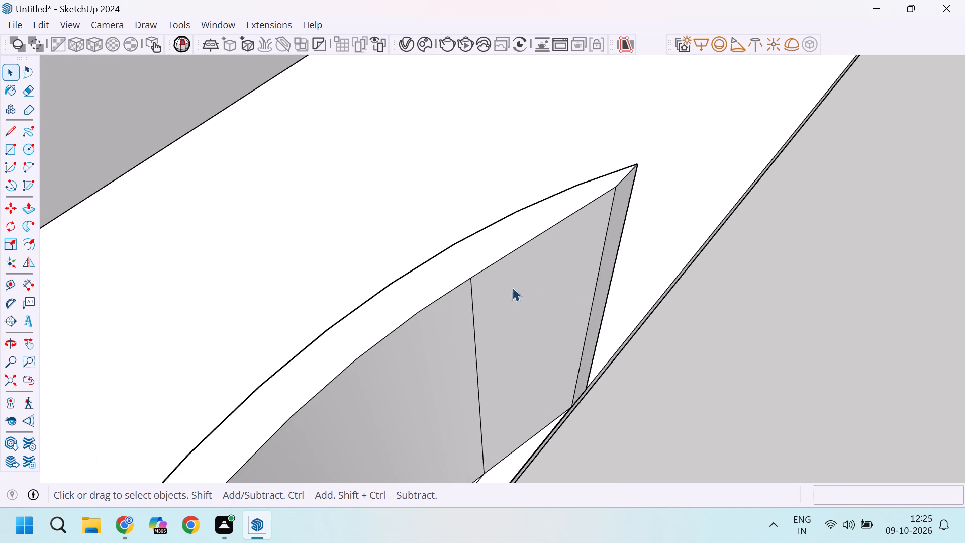
{"action": "scroll", "coordinate": [512, 287], "scroll_direction": "down", "scroll_amount": 2}
{"action": "scroll", "coordinate": [579, 306], "scroll_direction": "up", "scroll_amount": 5}
{"action": "scroll", "coordinate": [461, 341], "scroll_direction": "down", "scroll_amount": 7}
{"action": "scroll", "coordinate": [518, 220], "scroll_direction": "up", "scroll_amount": 2}
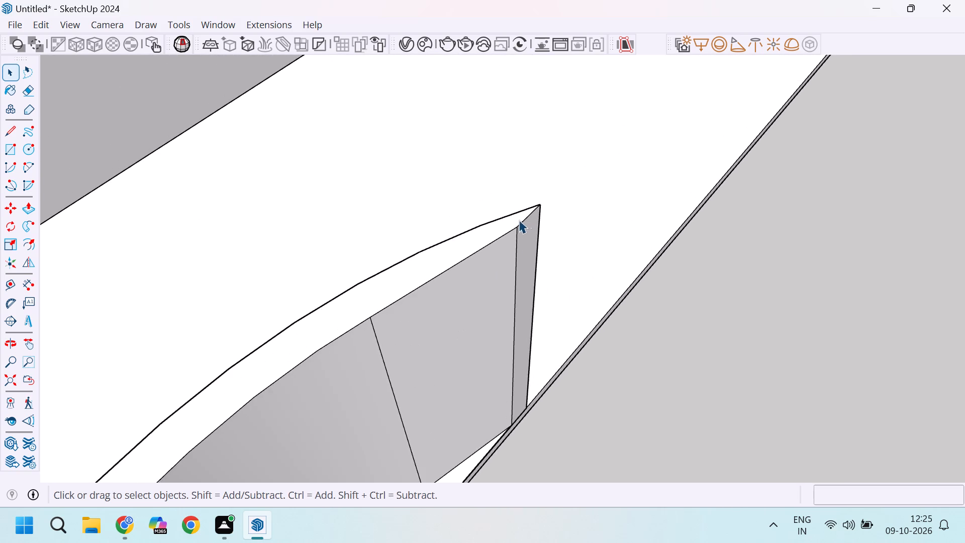
{"action": "scroll", "coordinate": [519, 220], "scroll_direction": "up", "scroll_amount": 3}
{"action": "scroll", "coordinate": [519, 220], "scroll_direction": "down", "scroll_amount": 5}
{"action": "scroll", "coordinate": [528, 265], "scroll_direction": "up", "scroll_amount": 3}
{"action": "scroll", "coordinate": [462, 196], "scroll_direction": "up", "scroll_amount": 1}
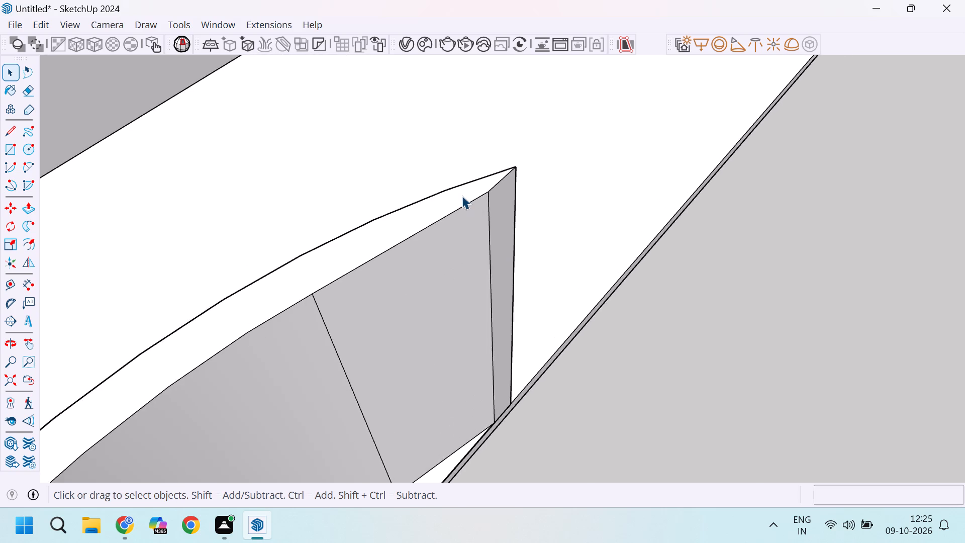
{"action": "scroll", "coordinate": [462, 196], "scroll_direction": "down", "scroll_amount": 6}
{"action": "scroll", "coordinate": [473, 198], "scroll_direction": "down", "scroll_amount": 15}
{"action": "scroll", "coordinate": [480, 204], "scroll_direction": "up", "scroll_amount": 5}
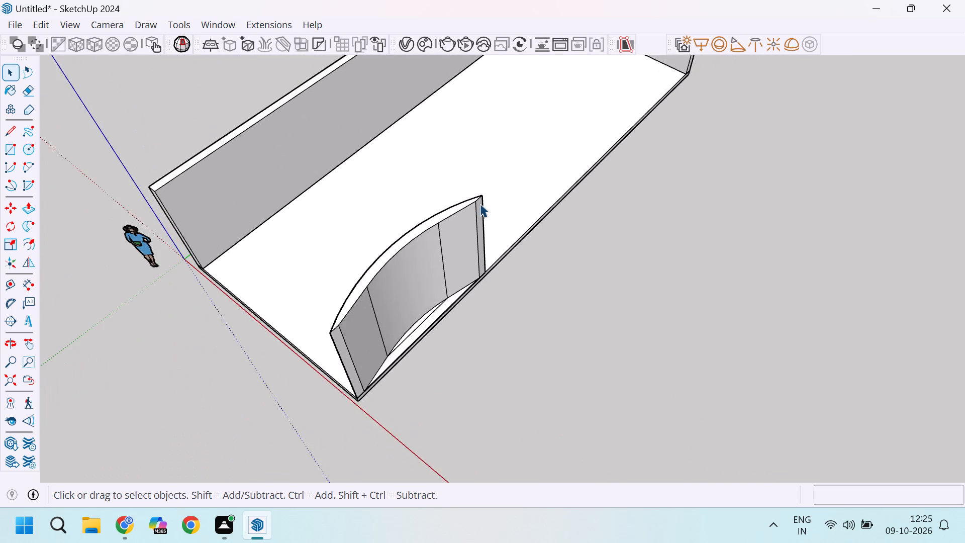
{"action": "scroll", "coordinate": [472, 203], "scroll_direction": "up", "scroll_amount": 11}
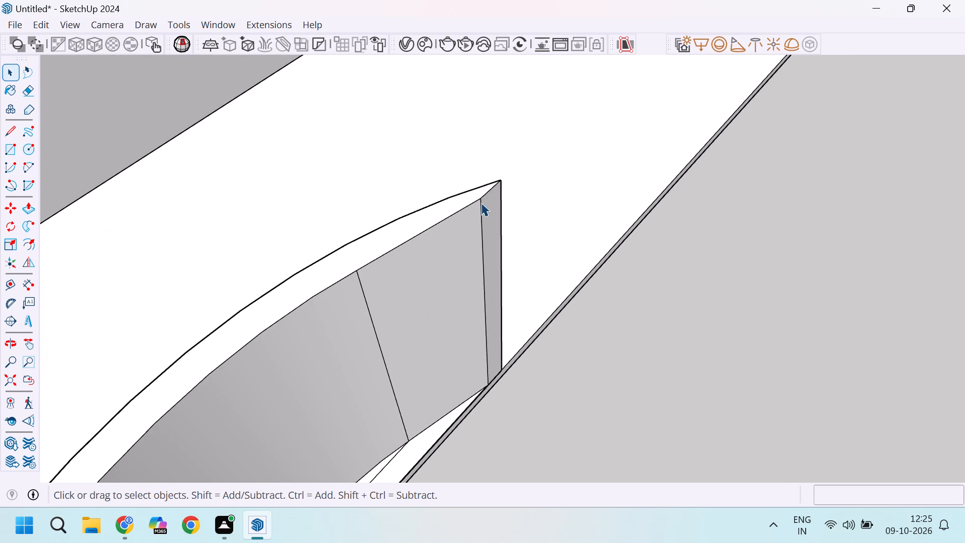
Draw a rectangle about 9" by 34' 9 9/16" along the slab's long edge, from the curved wall's inner base corner to the back wall.
{"action": "key", "text": "r"}
{"action": "scroll", "coordinate": [494, 328], "scroll_direction": "up", "scroll_amount": 6}
{"action": "scroll", "coordinate": [486, 394], "scroll_direction": "up", "scroll_amount": 5}
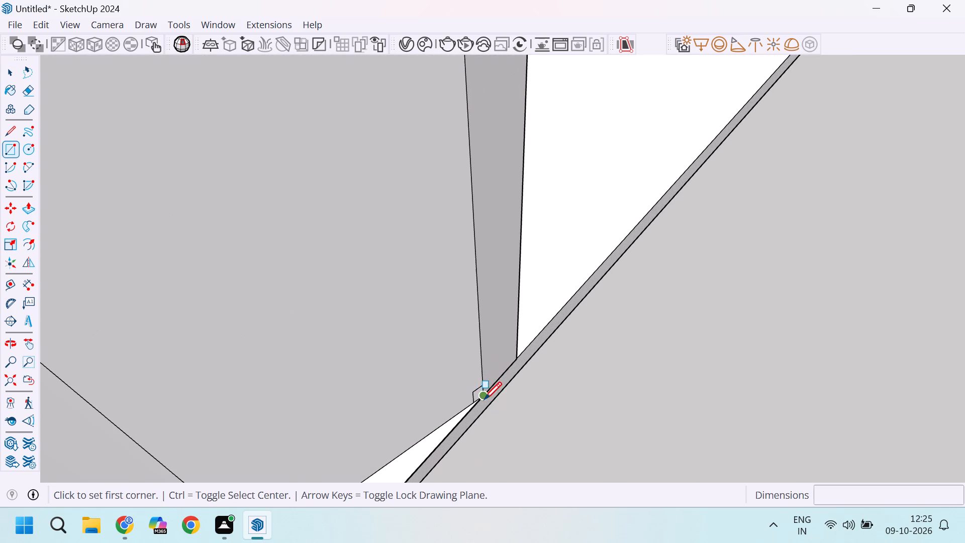
{"action": "scroll", "coordinate": [484, 397], "scroll_direction": "up", "scroll_amount": 5}
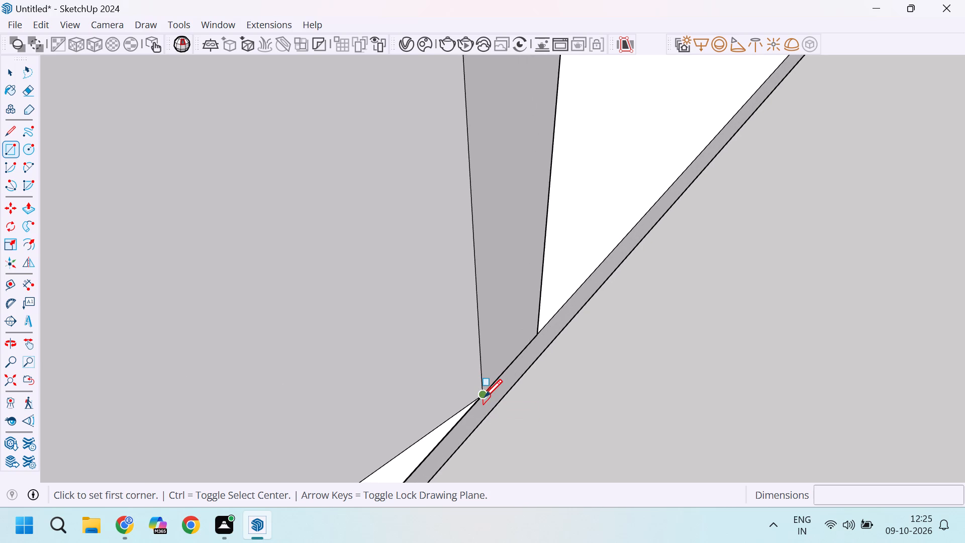
{"action": "left_click", "coordinate": [485, 397]}
{"action": "scroll", "coordinate": [392, 319], "scroll_direction": "down", "scroll_amount": 20}
{"action": "scroll", "coordinate": [392, 319], "scroll_direction": "down", "scroll_amount": 3}
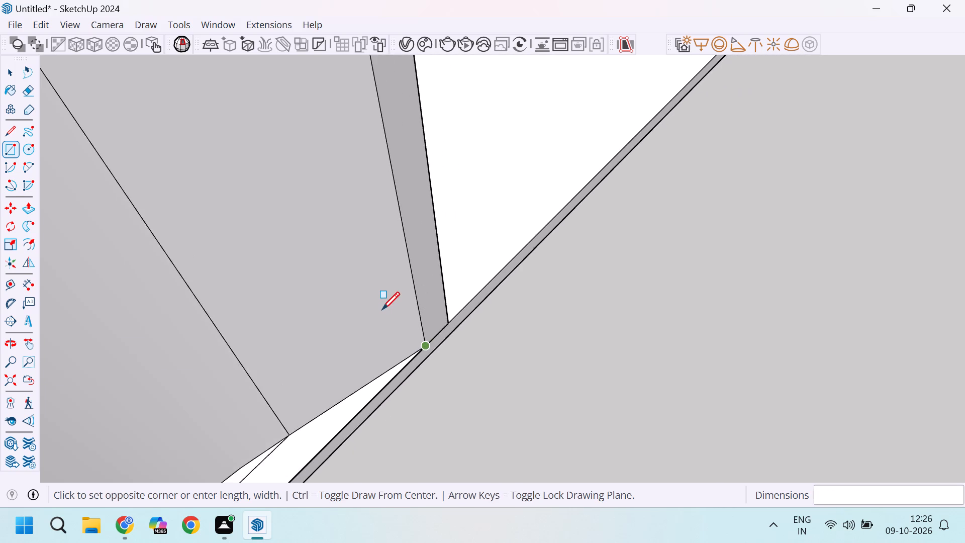
{"action": "scroll", "coordinate": [382, 309], "scroll_direction": "down", "scroll_amount": 13}
{"action": "scroll", "coordinate": [603, 142], "scroll_direction": "up", "scroll_amount": 15}
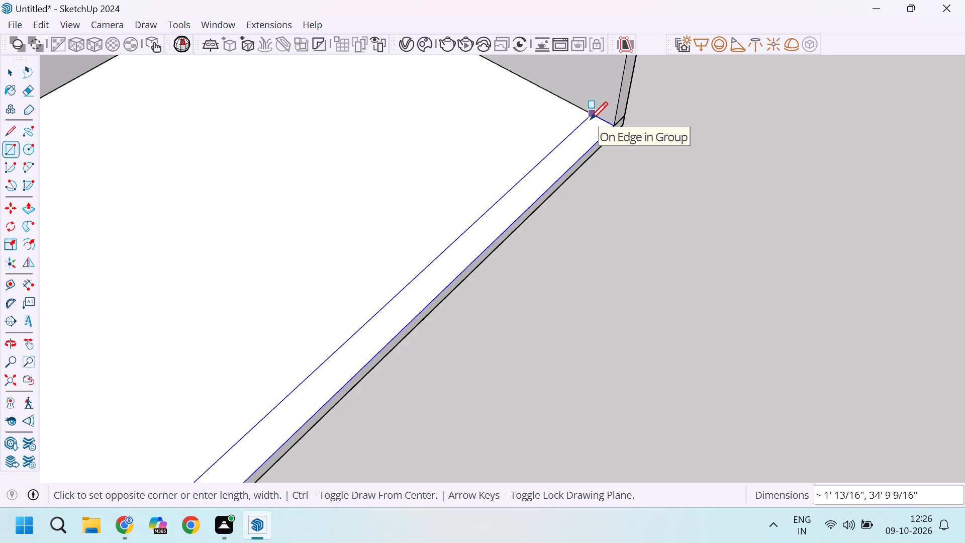
{"action": "scroll", "coordinate": [590, 119], "scroll_direction": "up", "scroll_amount": 6}
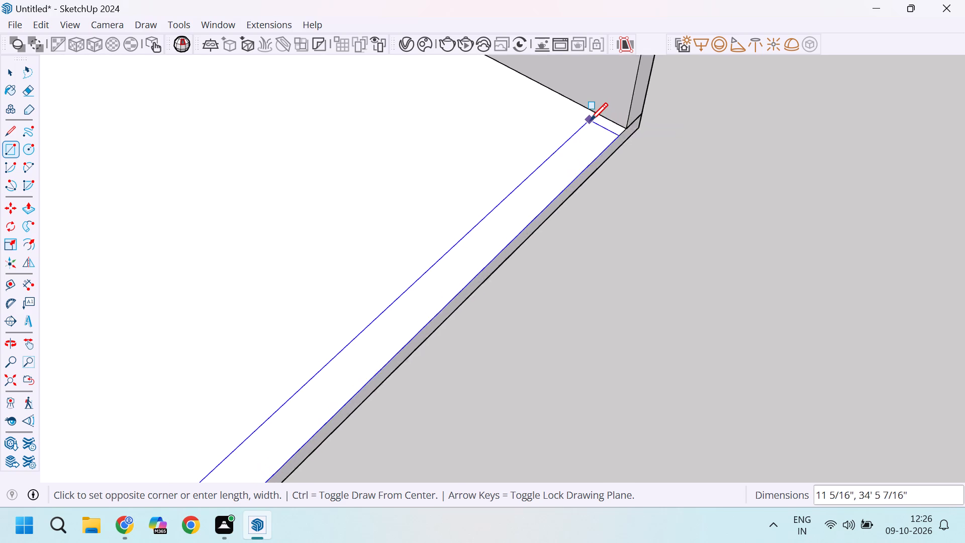
{"action": "scroll", "coordinate": [590, 120], "scroll_direction": "up", "scroll_amount": 12}
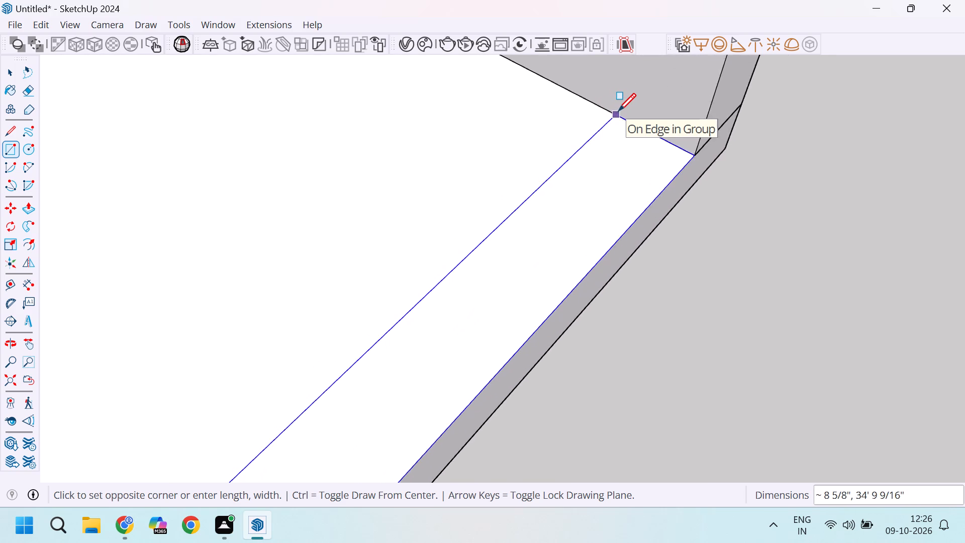
{"action": "scroll", "coordinate": [618, 111], "scroll_direction": "up", "scroll_amount": 7}
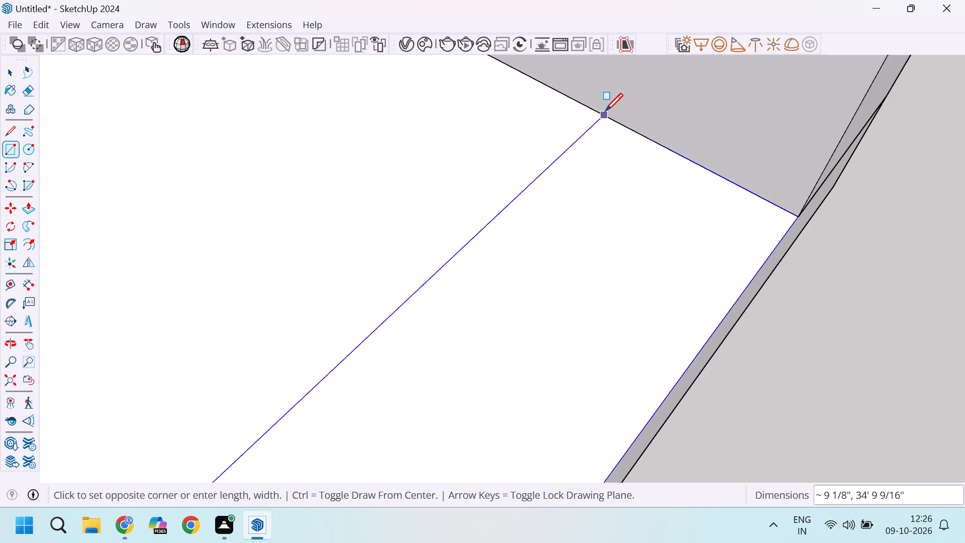
{"action": "scroll", "coordinate": [595, 114], "scroll_direction": "up", "scroll_amount": 8}
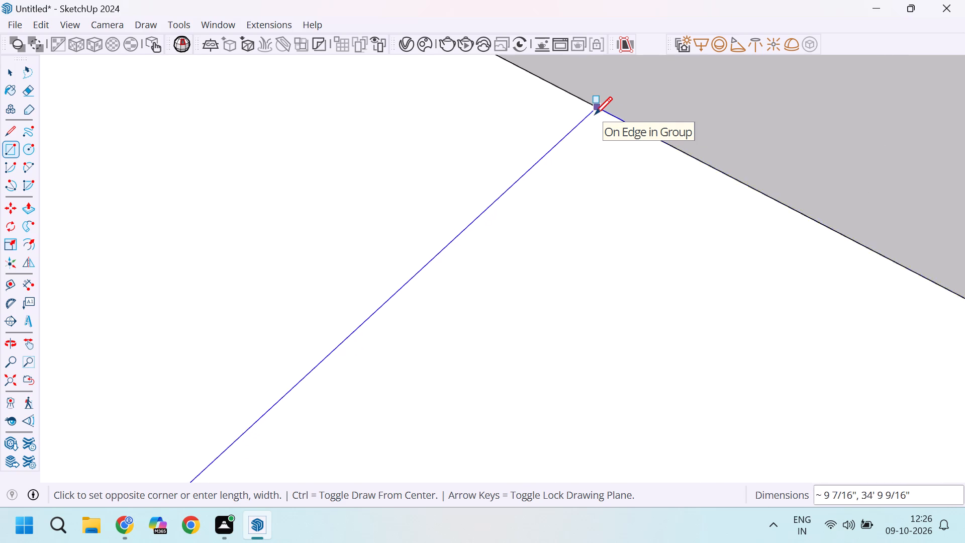
{"action": "scroll", "coordinate": [595, 114], "scroll_direction": "up", "scroll_amount": 2}
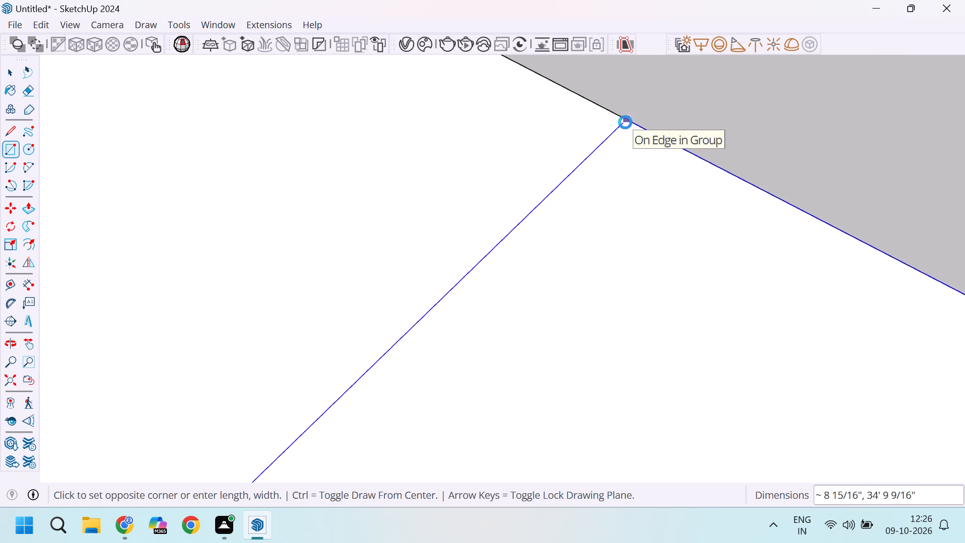
{"action": "scroll", "coordinate": [621, 121], "scroll_direction": "up", "scroll_amount": 5}
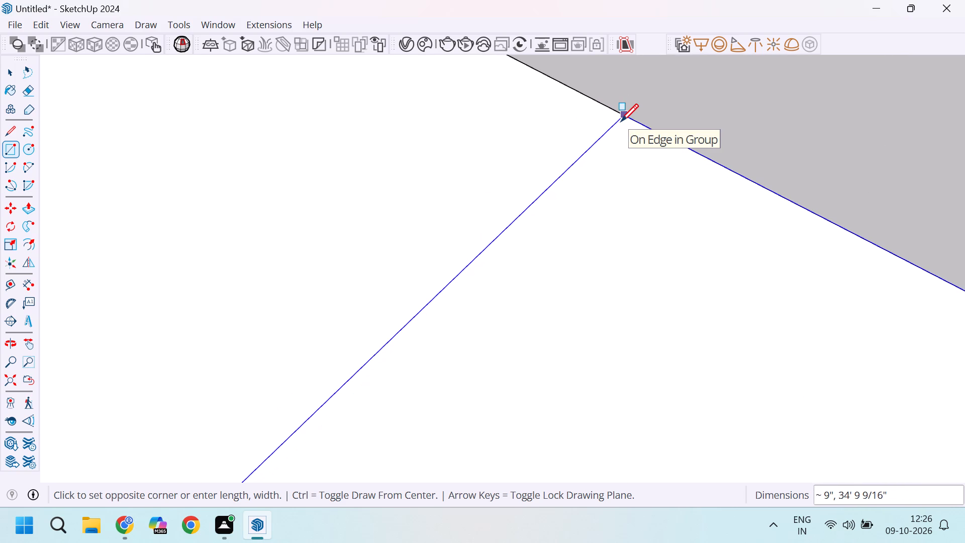
{"action": "left_click", "coordinate": [621, 121]}
Pull the 9" wide strip along the slab edge up 10', level with the top of the back wall.
{"action": "scroll", "coordinate": [621, 121], "scroll_direction": "down", "scroll_amount": 5}
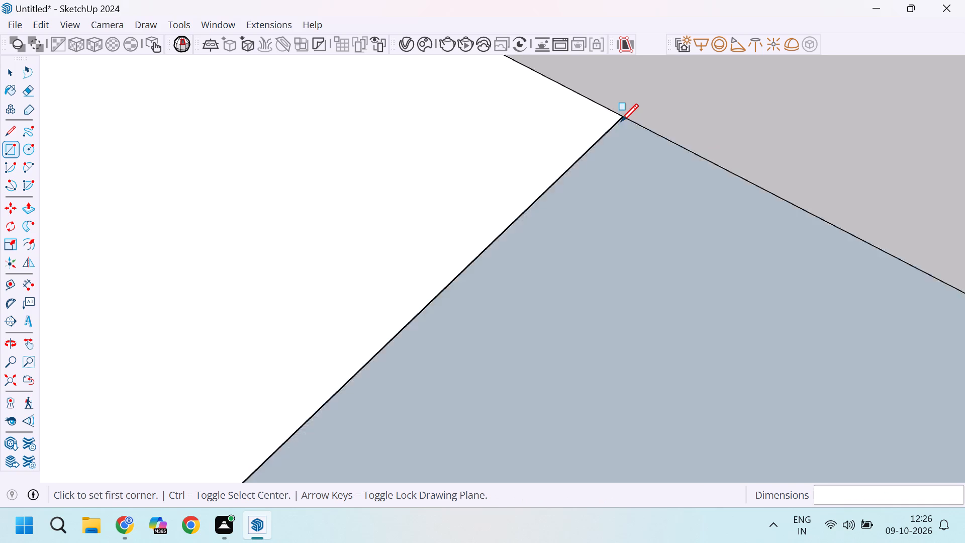
{"action": "scroll", "coordinate": [621, 121], "scroll_direction": "down", "scroll_amount": 20}
{"action": "scroll", "coordinate": [621, 121], "scroll_direction": "down", "scroll_amount": 20}
{"action": "scroll", "coordinate": [621, 121], "scroll_direction": "down", "scroll_amount": 2}
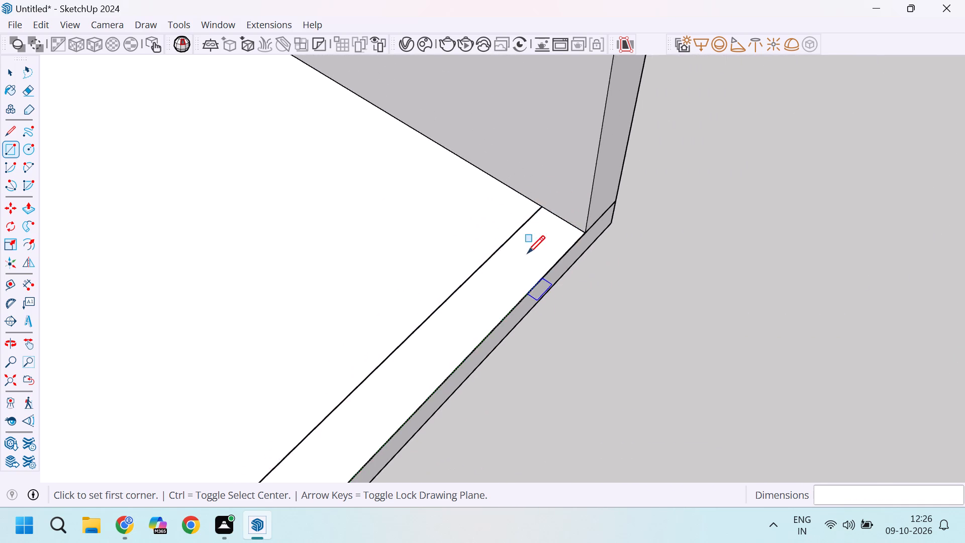
{"action": "scroll", "coordinate": [527, 253], "scroll_direction": "down", "scroll_amount": 20}
{"action": "scroll", "coordinate": [527, 253], "scroll_direction": "down", "scroll_amount": 2}
{"action": "scroll", "coordinate": [512, 296], "scroll_direction": "up", "scroll_amount": 10}
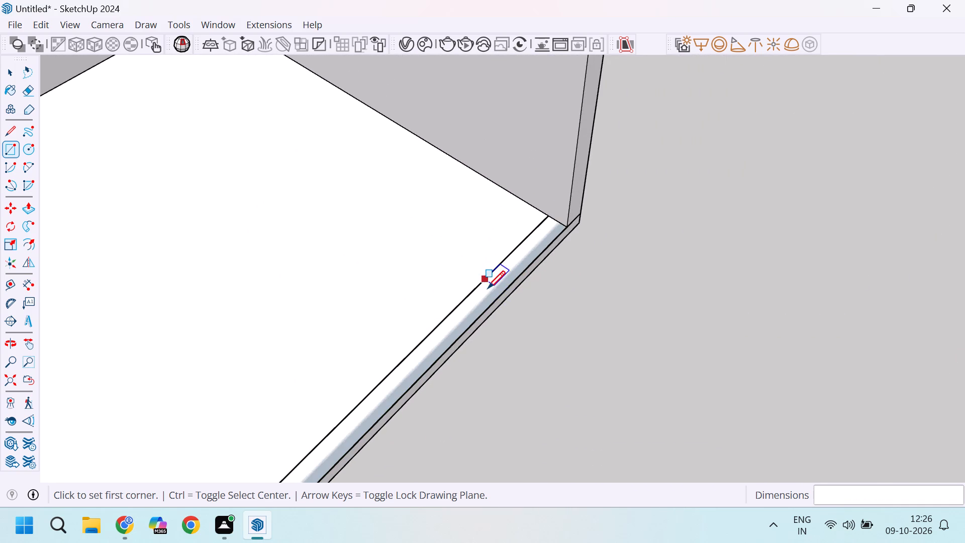
{"action": "key", "text": "p"}
{"action": "left_click", "coordinate": [490, 276]}
{"action": "scroll", "coordinate": [485, 224], "scroll_direction": "down", "scroll_amount": 5}
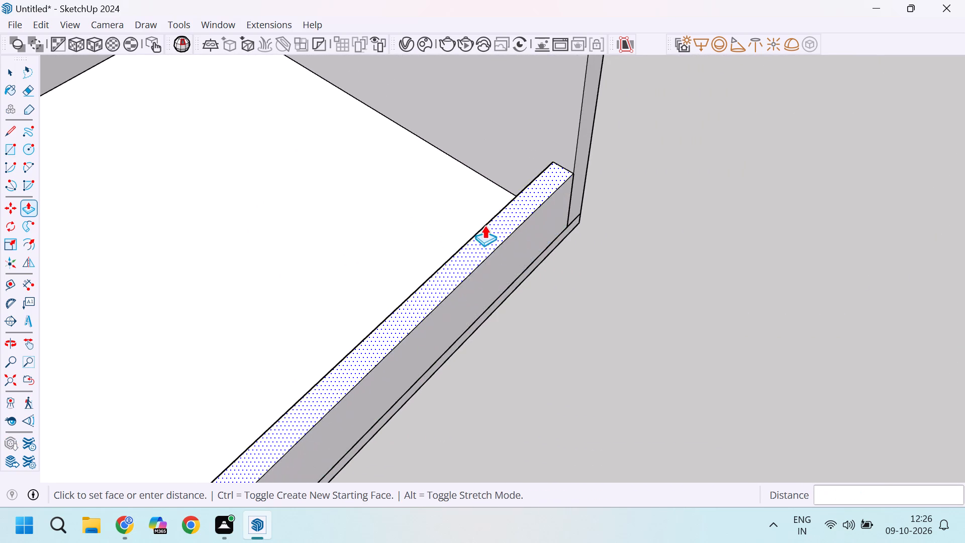
{"action": "scroll", "coordinate": [485, 225], "scroll_direction": "down", "scroll_amount": 7}
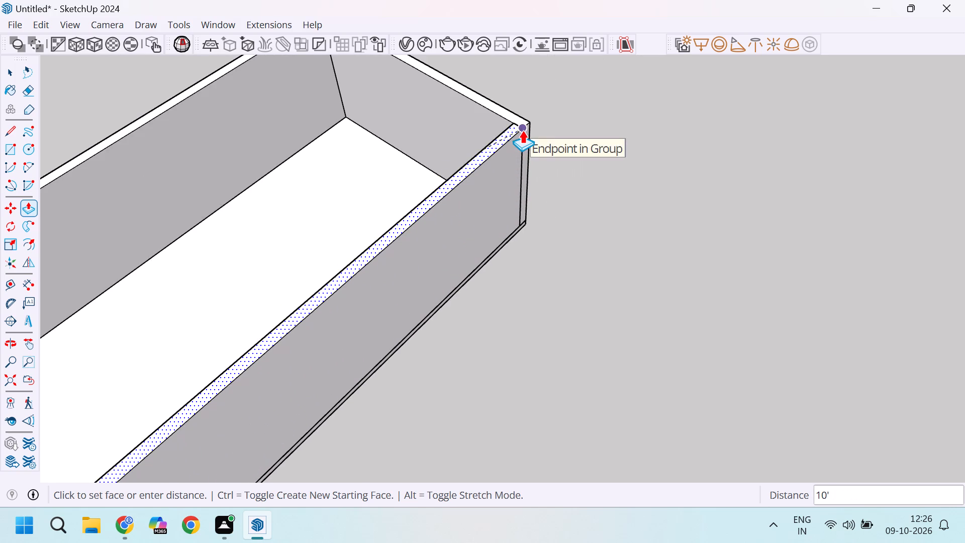
{"action": "left_click", "coordinate": [522, 130]}
Extend the new straight wall's narrow end face about 1' 5/8" into the curved wall to close the gap.
{"action": "scroll", "coordinate": [547, 131], "scroll_direction": "down", "scroll_amount": 10}
{"action": "scroll", "coordinate": [373, 266], "scroll_direction": "up", "scroll_amount": 14}
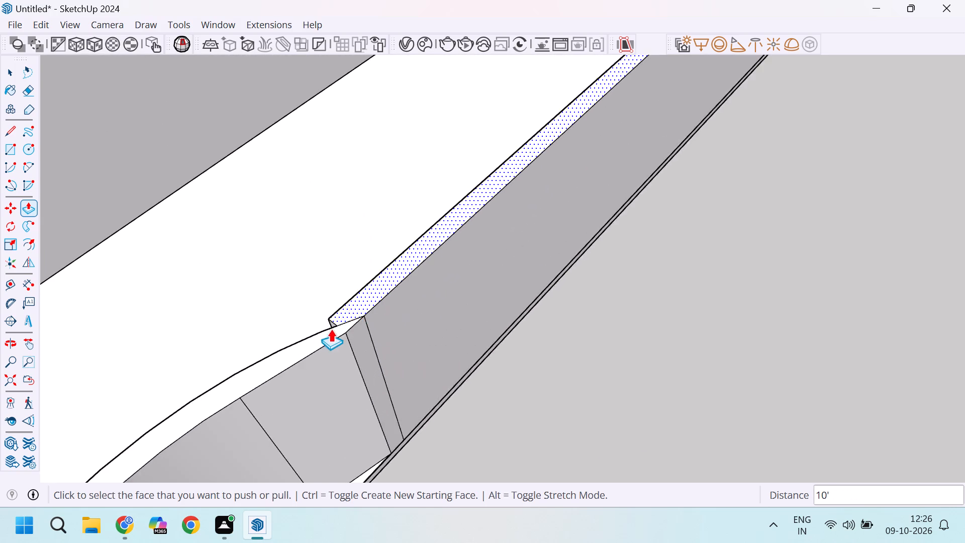
{"action": "scroll", "coordinate": [331, 329], "scroll_direction": "up", "scroll_amount": 13}
{"action": "scroll", "coordinate": [356, 317], "scroll_direction": "down", "scroll_amount": 8}
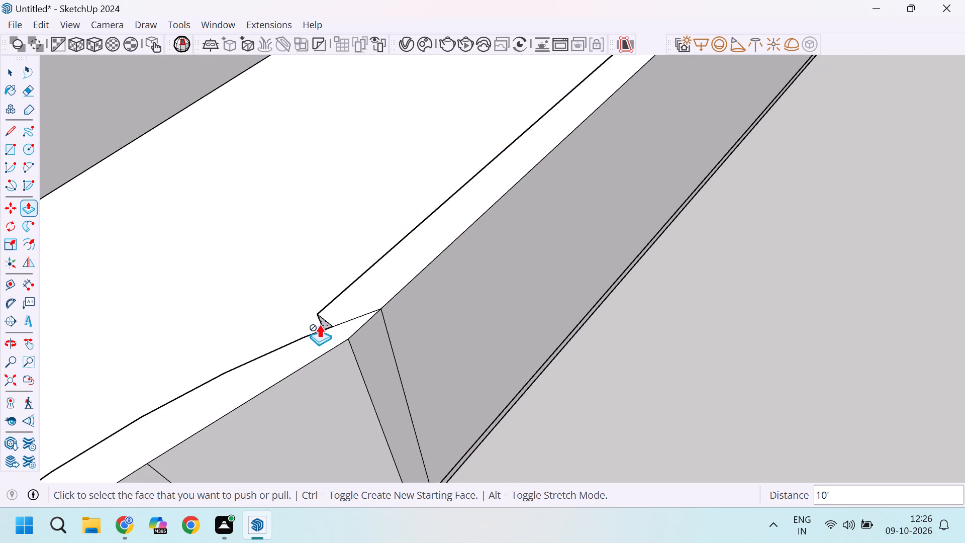
{"action": "scroll", "coordinate": [330, 318], "scroll_direction": "up", "scroll_amount": 11}
{"action": "middle_click_drag", "start_coordinate": [320, 333], "coordinate": [459, 324]}
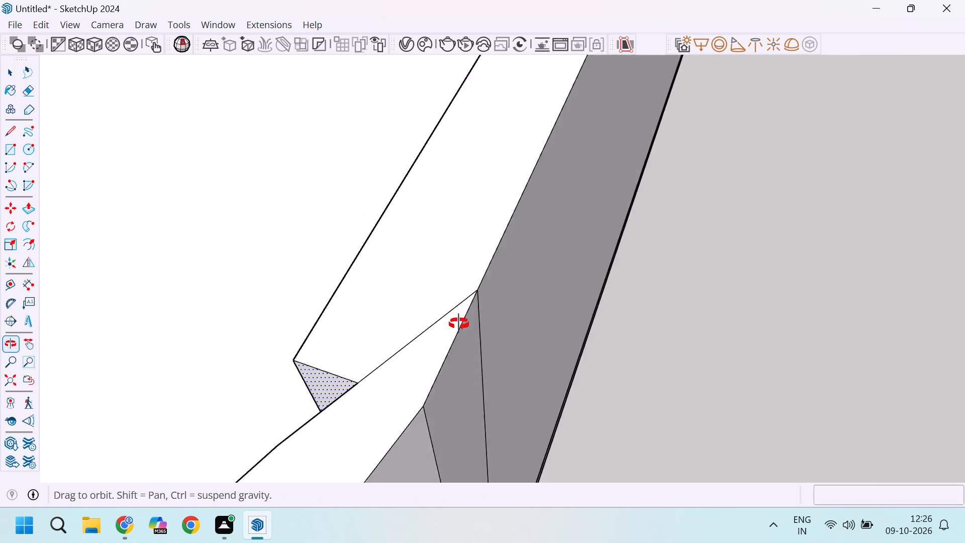
{"action": "scroll", "coordinate": [484, 312], "scroll_direction": "down", "scroll_amount": 10}
{"action": "middle_click_drag", "start_coordinate": [409, 401], "coordinate": [631, 333]}
{"action": "scroll", "coordinate": [525, 324], "scroll_direction": "down", "scroll_amount": 5}
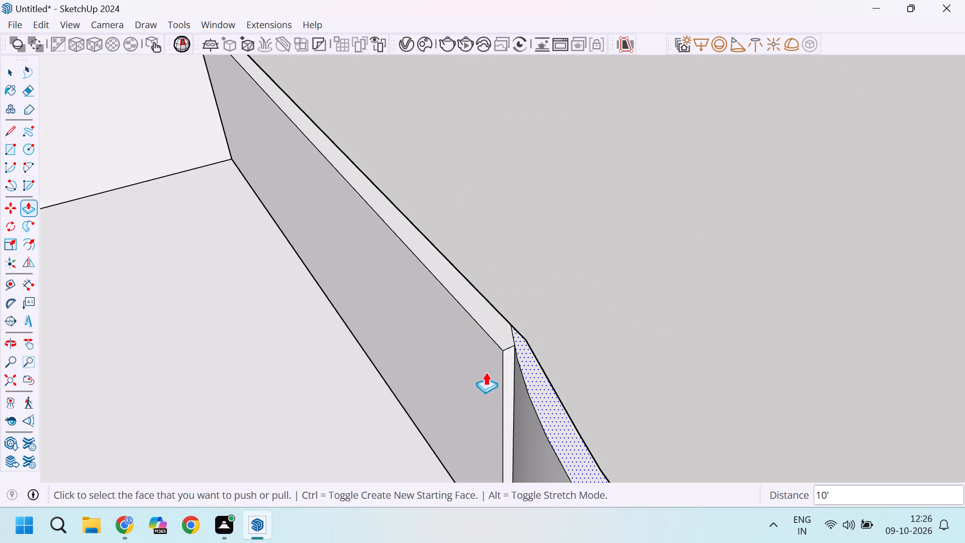
{"action": "scroll", "coordinate": [488, 386], "scroll_direction": "up", "scroll_amount": 5}
{"action": "left_click", "coordinate": [524, 346]}
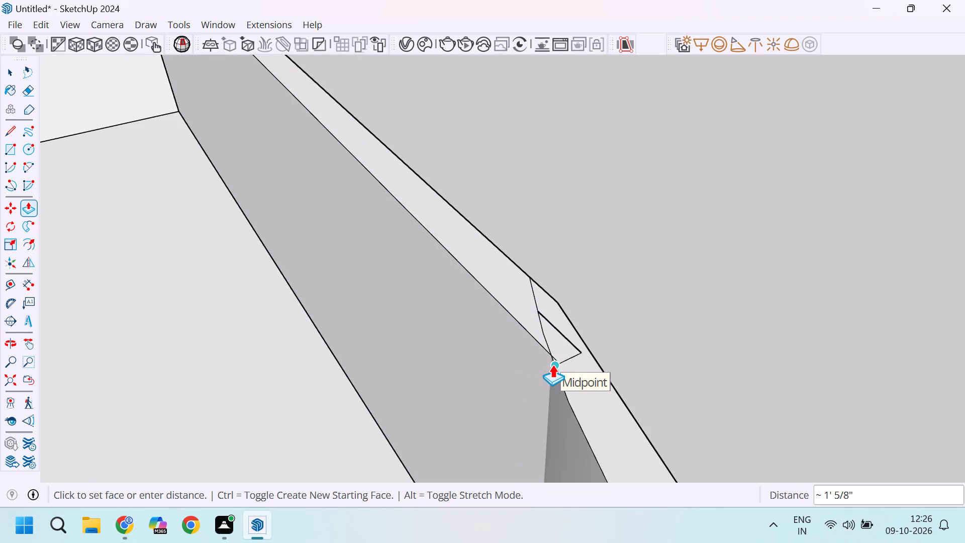
{"action": "left_click", "coordinate": [552, 365]}
Erase the leftover side and end edges of the extended wall from the curved wall's top face.
{"action": "scroll", "coordinate": [565, 339], "scroll_direction": "down", "scroll_amount": 5}
{"action": "middle_click_drag", "start_coordinate": [613, 367], "coordinate": [414, 397]}
{"action": "scroll", "coordinate": [530, 366], "scroll_direction": "up", "scroll_amount": 6}
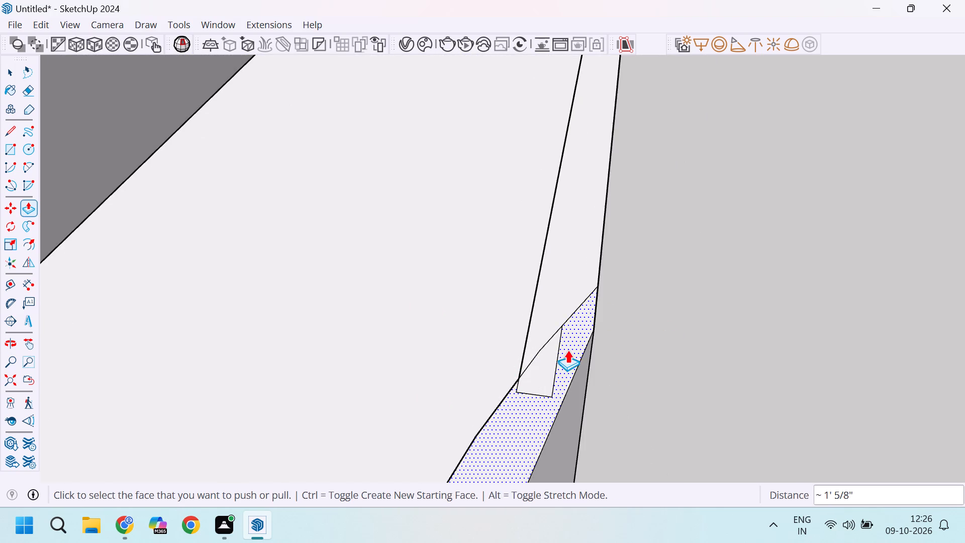
{"action": "middle_click_drag", "start_coordinate": [560, 364], "coordinate": [481, 367]}
{"action": "scroll", "coordinate": [535, 351], "scroll_direction": "up", "scroll_amount": 5}
{"action": "scroll", "coordinate": [552, 339], "scroll_direction": "down", "scroll_amount": 5}
{"action": "scroll", "coordinate": [553, 374], "scroll_direction": "up", "scroll_amount": 4}
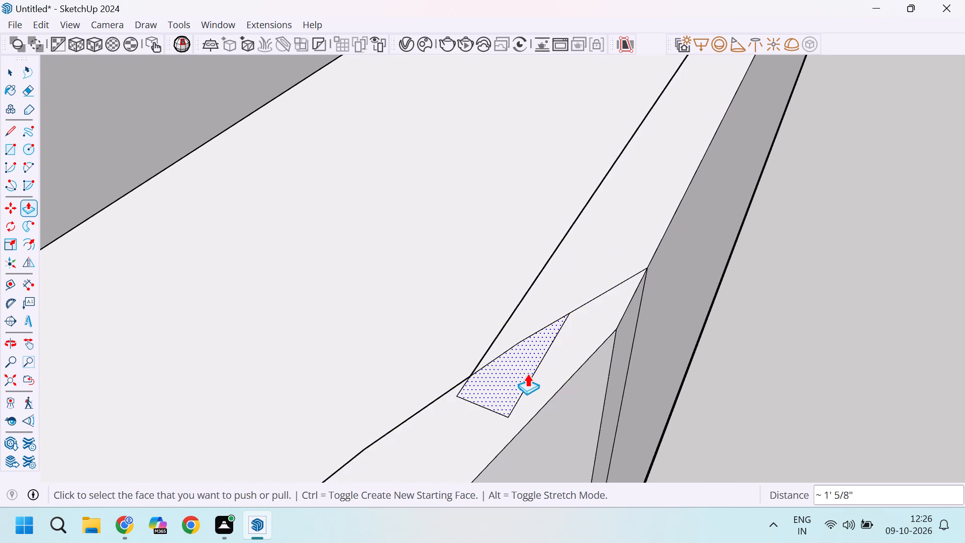
{"action": "scroll", "coordinate": [525, 374], "scroll_direction": "up", "scroll_amount": 4}
{"action": "scroll", "coordinate": [517, 378], "scroll_direction": "down", "scroll_amount": 3}
{"action": "key", "text": "e"}
{"action": "left_click_drag", "start_coordinate": [527, 379], "coordinate": [518, 387]}
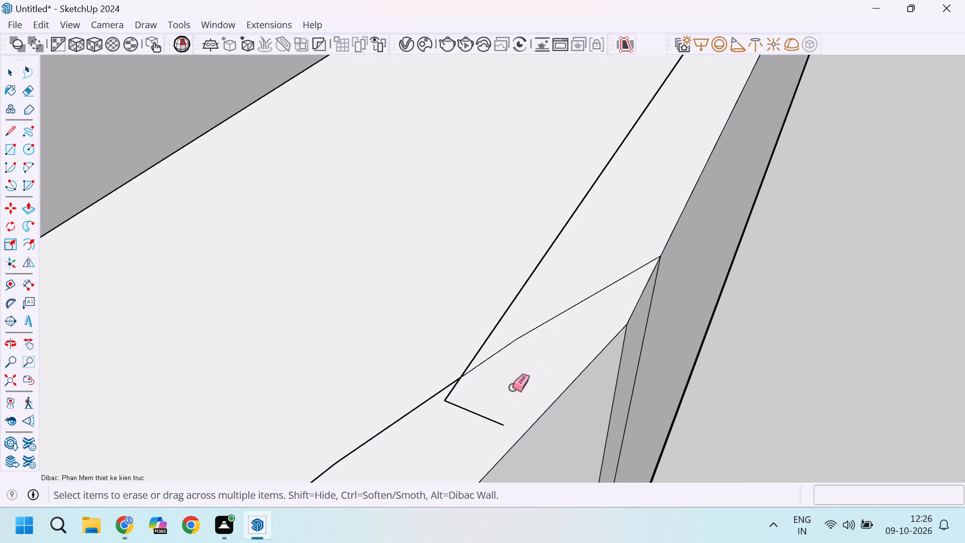
{"action": "left_click_drag", "start_coordinate": [477, 416], "coordinate": [459, 426]}
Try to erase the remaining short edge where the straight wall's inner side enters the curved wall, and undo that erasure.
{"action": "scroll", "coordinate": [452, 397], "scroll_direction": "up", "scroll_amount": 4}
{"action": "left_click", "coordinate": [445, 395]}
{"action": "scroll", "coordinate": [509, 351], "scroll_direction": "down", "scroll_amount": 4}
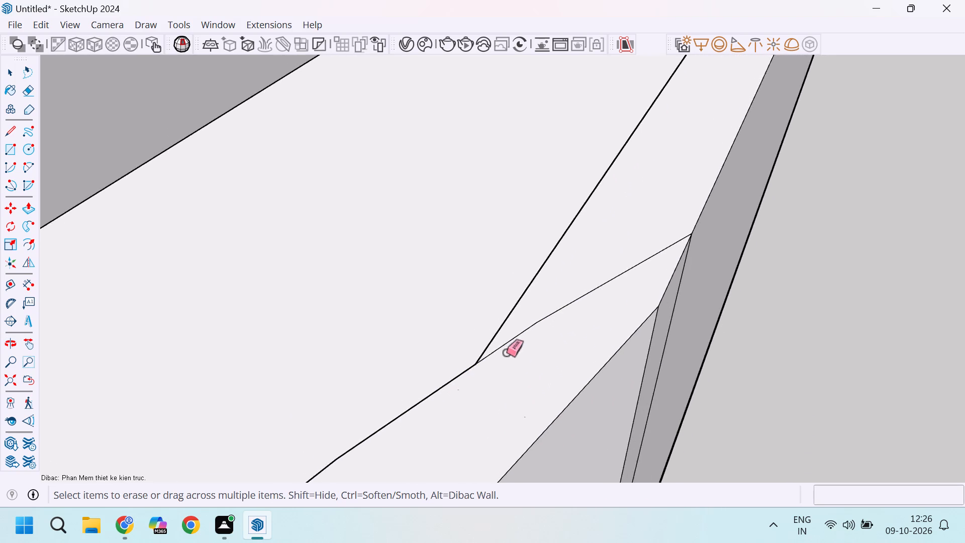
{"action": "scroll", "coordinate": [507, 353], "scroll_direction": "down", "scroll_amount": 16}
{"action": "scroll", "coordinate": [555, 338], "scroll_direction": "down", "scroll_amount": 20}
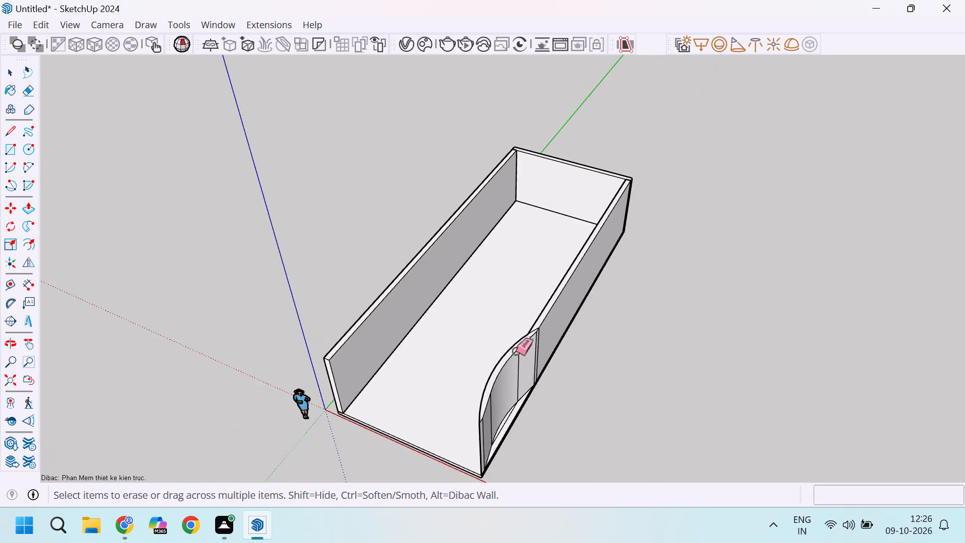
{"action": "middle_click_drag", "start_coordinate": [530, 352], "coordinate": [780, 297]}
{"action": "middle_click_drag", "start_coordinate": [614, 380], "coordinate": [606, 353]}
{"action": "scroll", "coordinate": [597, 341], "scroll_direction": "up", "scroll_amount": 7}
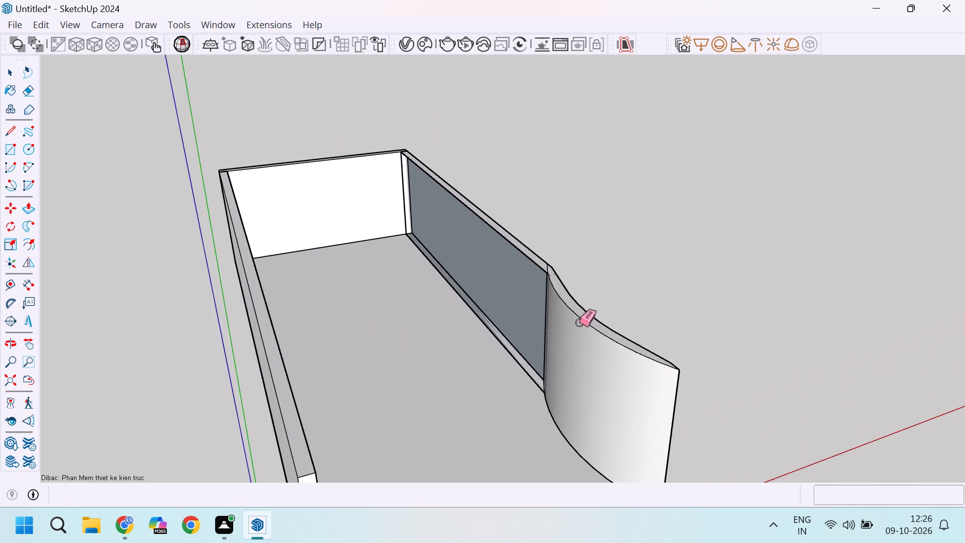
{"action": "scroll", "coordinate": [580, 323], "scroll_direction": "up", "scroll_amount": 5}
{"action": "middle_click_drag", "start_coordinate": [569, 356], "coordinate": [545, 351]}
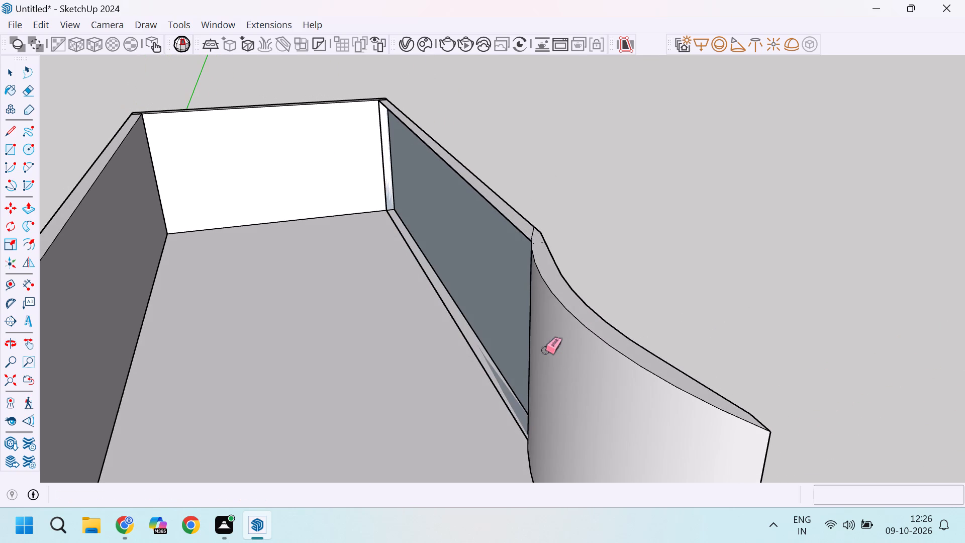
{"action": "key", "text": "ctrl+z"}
Erase the middle segment of the seam between the straight and curved walls on their top face.
{"action": "scroll", "coordinate": [526, 240], "scroll_direction": "up", "scroll_amount": 16}
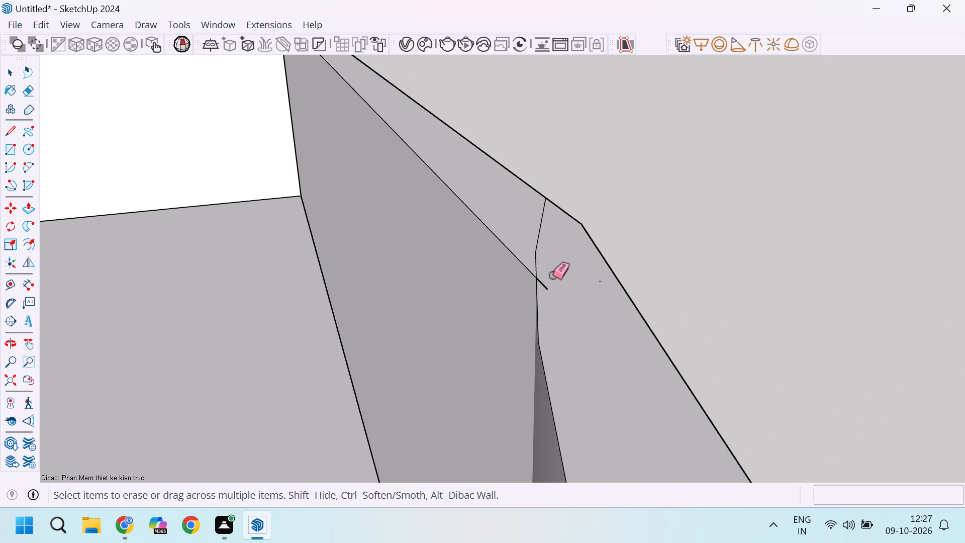
{"action": "scroll", "coordinate": [553, 276], "scroll_direction": "down", "scroll_amount": 3}
{"action": "scroll", "coordinate": [553, 266], "scroll_direction": "up", "scroll_amount": 6}
{"action": "left_click", "coordinate": [536, 228]}
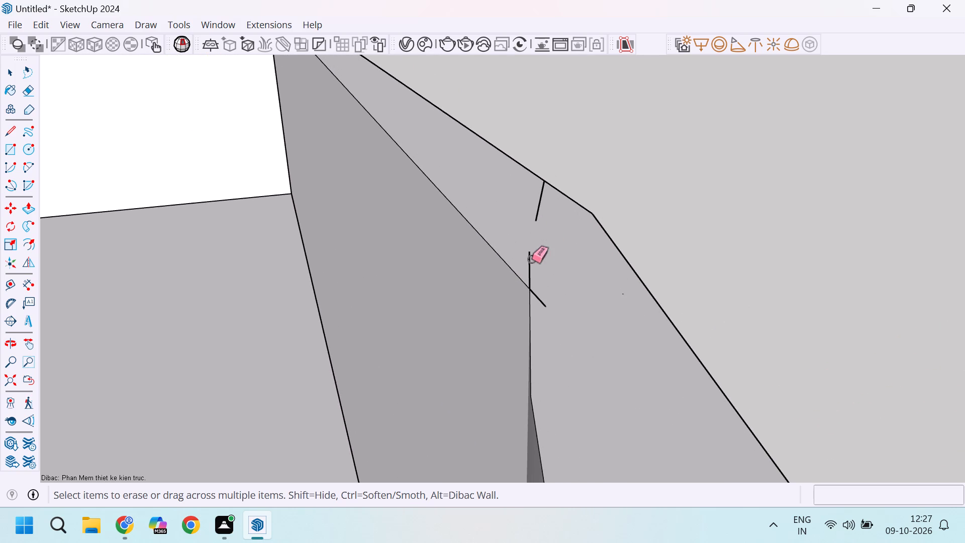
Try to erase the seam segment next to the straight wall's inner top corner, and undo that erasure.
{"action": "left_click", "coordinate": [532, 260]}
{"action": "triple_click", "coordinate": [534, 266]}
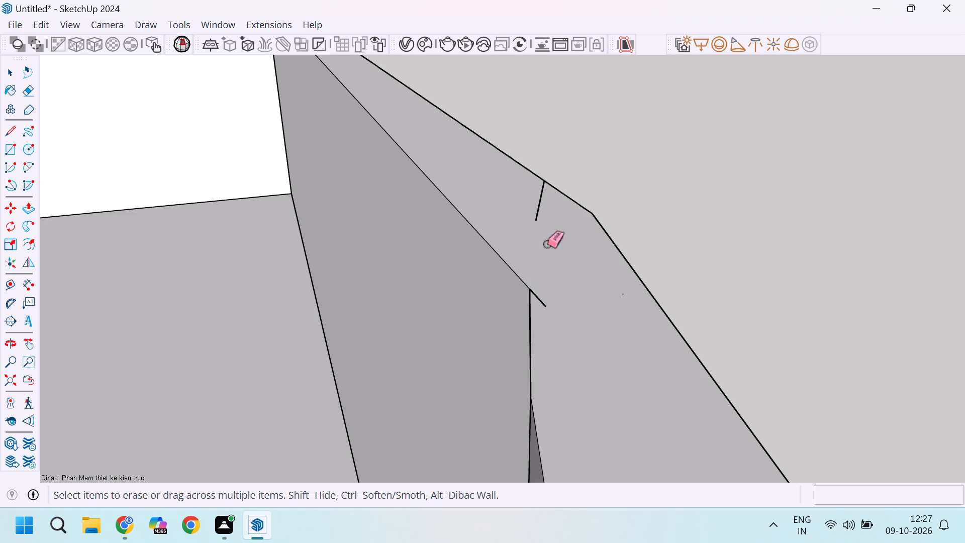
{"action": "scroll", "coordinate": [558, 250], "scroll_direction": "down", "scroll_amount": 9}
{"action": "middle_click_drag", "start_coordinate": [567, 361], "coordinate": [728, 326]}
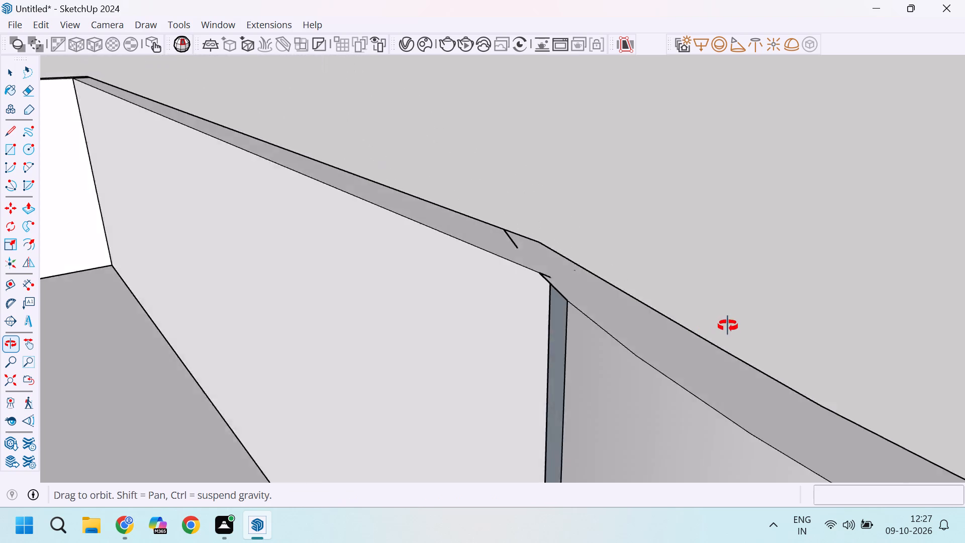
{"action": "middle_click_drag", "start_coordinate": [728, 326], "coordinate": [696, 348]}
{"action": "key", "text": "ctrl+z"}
Examine the whole building from above and from the front, including where the curved wall joins the straight side wall.
{"action": "scroll", "coordinate": [696, 348], "scroll_direction": "down", "scroll_amount": 5}
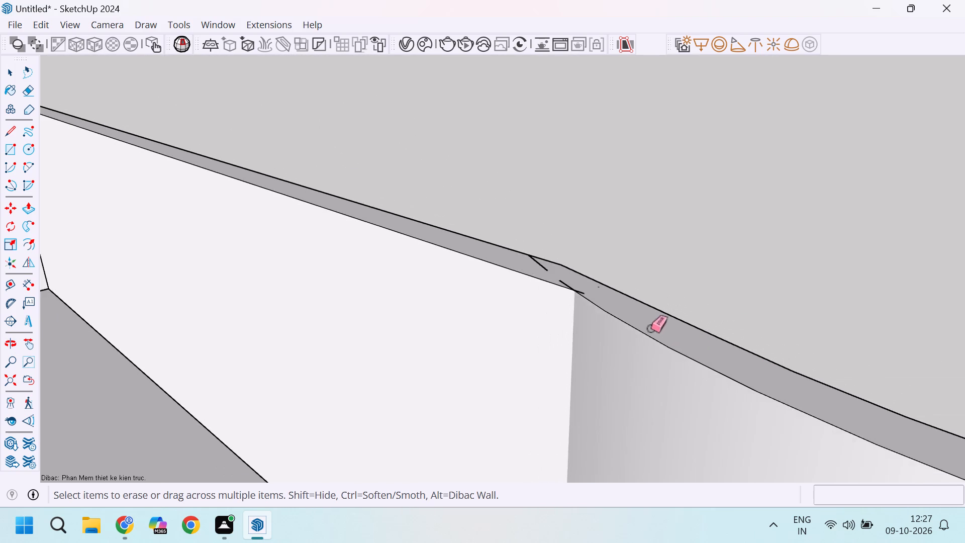
{"action": "scroll", "coordinate": [651, 329], "scroll_direction": "down", "scroll_amount": 12}
{"action": "key", "text": "space"}
{"action": "key", "text": "space"}
{"action": "scroll", "coordinate": [717, 326], "scroll_direction": "down", "scroll_amount": 7}
{"action": "middle_click_drag", "start_coordinate": [868, 346], "coordinate": [537, 446]}
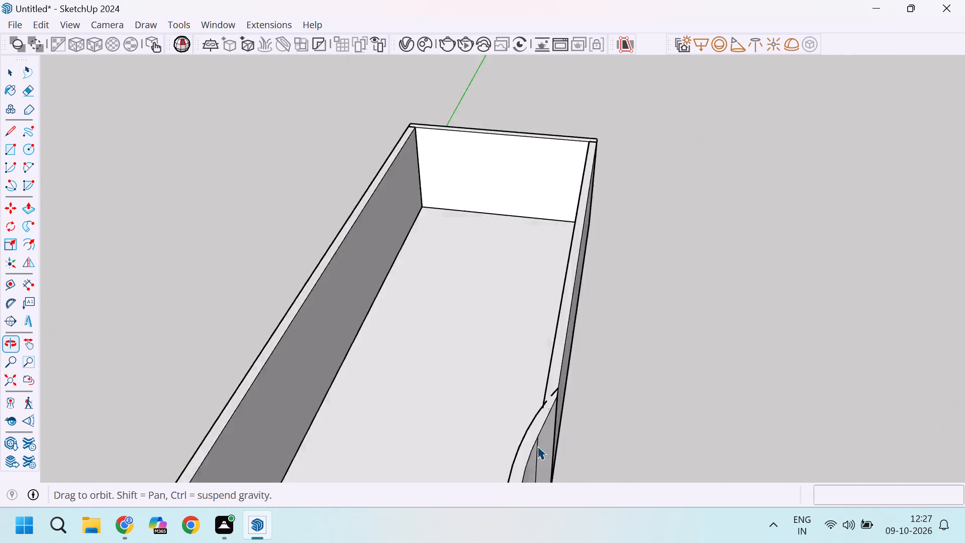
{"action": "scroll", "coordinate": [610, 346], "scroll_direction": "down", "scroll_amount": 12}
{"action": "middle_click_drag", "start_coordinate": [477, 441], "coordinate": [564, 380]}
{"action": "scroll", "coordinate": [616, 381], "scroll_direction": "up", "scroll_amount": 7}
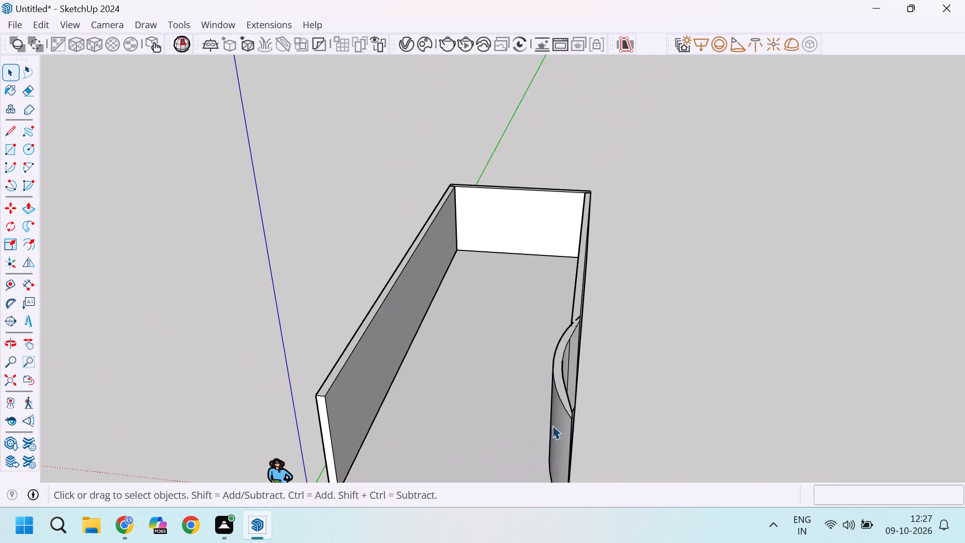
{"action": "middle_click_drag", "start_coordinate": [576, 435], "coordinate": [653, 412]}
{"action": "scroll", "coordinate": [668, 400], "scroll_direction": "down", "scroll_amount": 3}
{"action": "middle_click_drag", "start_coordinate": [671, 418], "coordinate": [619, 387]}
{"action": "scroll", "coordinate": [610, 362], "scroll_direction": "up", "scroll_amount": 1}
{"action": "middle_click", "coordinate": [608, 359]}
{"action": "middle_click", "coordinate": [608, 359]}
{"action": "scroll", "coordinate": [649, 357], "scroll_direction": "down", "scroll_amount": 3}
{"action": "scroll", "coordinate": [649, 357], "scroll_direction": "up", "scroll_amount": 2}
{"action": "scroll", "coordinate": [457, 377], "scroll_direction": "up", "scroll_amount": 4}
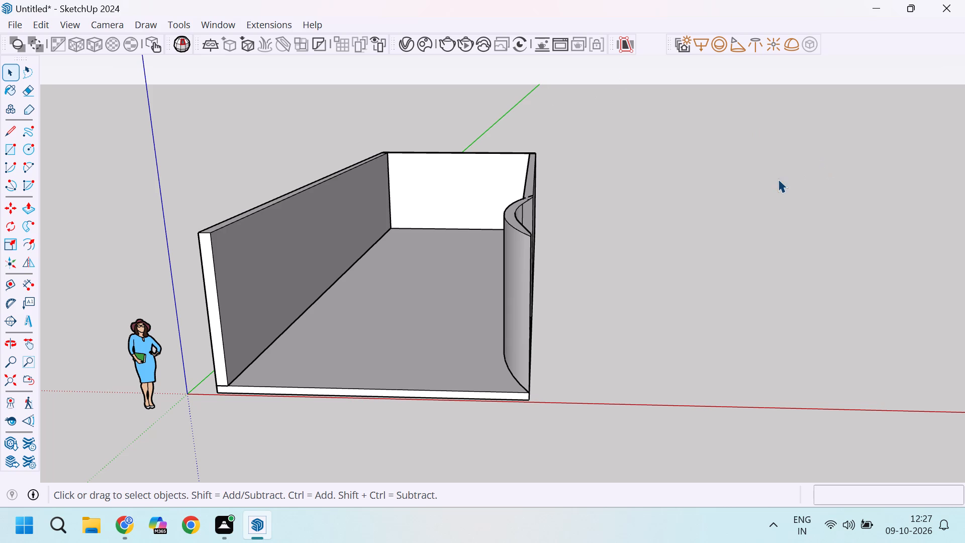
Enable the True Bend extension's bending tool.
{"action": "right_click", "coordinate": [868, 43]}
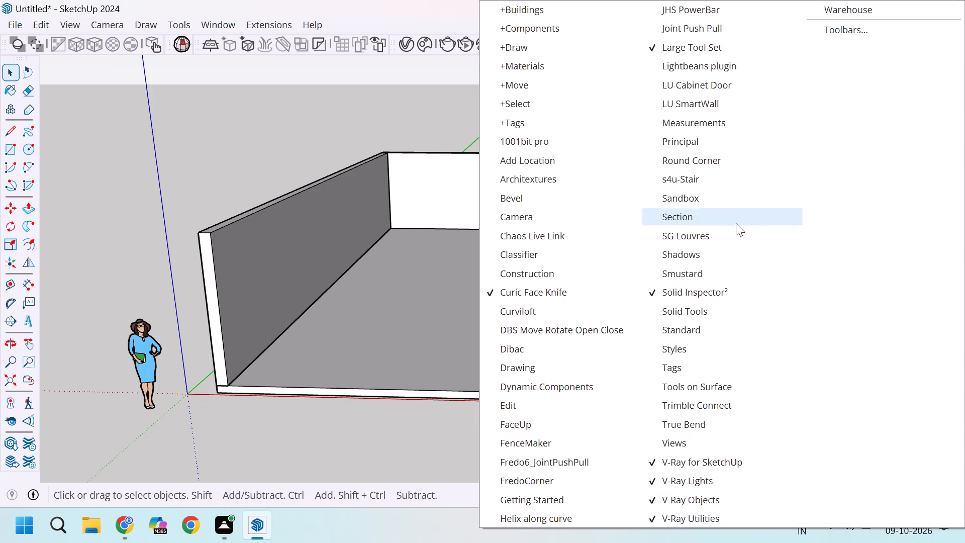
{"action": "left_click", "coordinate": [700, 420]}
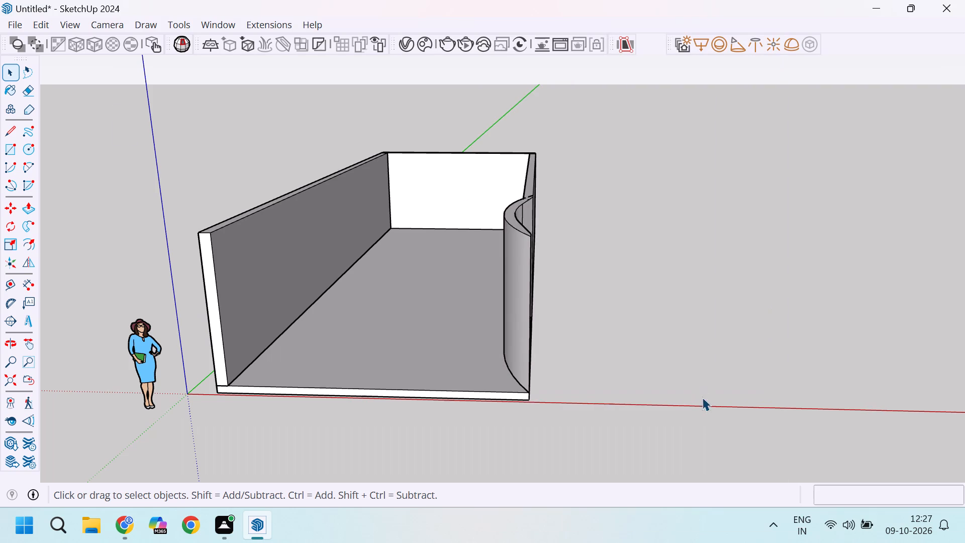
Draw a rectangle about 16' 9" by 3' on the ground beside the building, outside its curved-wall side.
{"action": "scroll", "coordinate": [692, 256], "scroll_direction": "down", "scroll_amount": 4}
{"action": "middle_click_drag", "start_coordinate": [675, 294], "coordinate": [670, 294]}
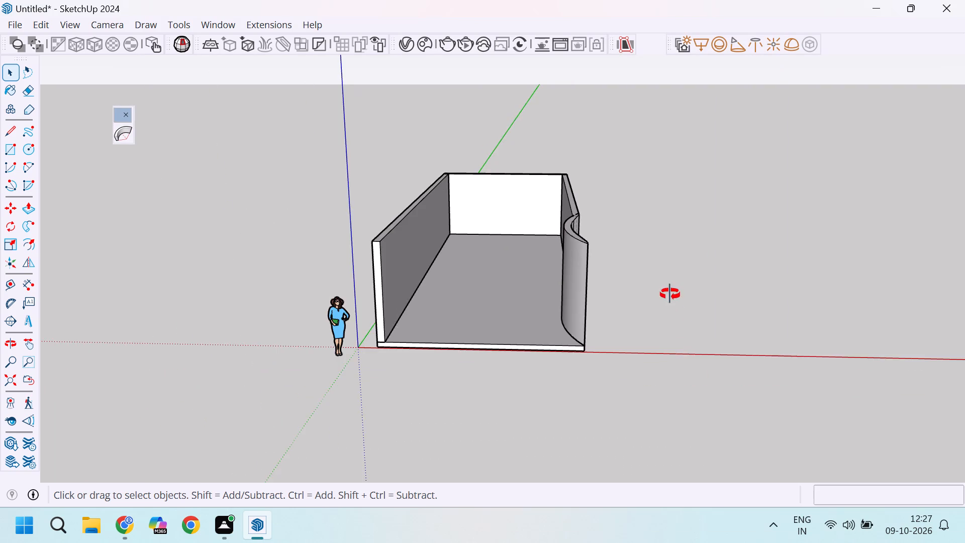
{"action": "middle_click_drag", "start_coordinate": [670, 294], "coordinate": [657, 295]}
{"action": "scroll", "coordinate": [682, 309], "scroll_direction": "down", "scroll_amount": 3}
{"action": "scroll", "coordinate": [695, 289], "scroll_direction": "up", "scroll_amount": 7}
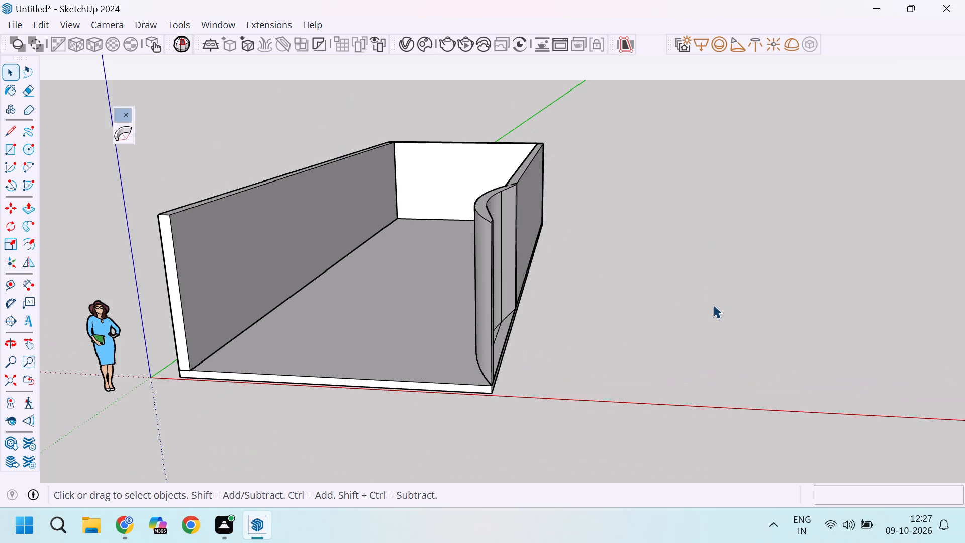
{"action": "key", "text": "r"}
{"action": "left_click", "coordinate": [675, 298]}
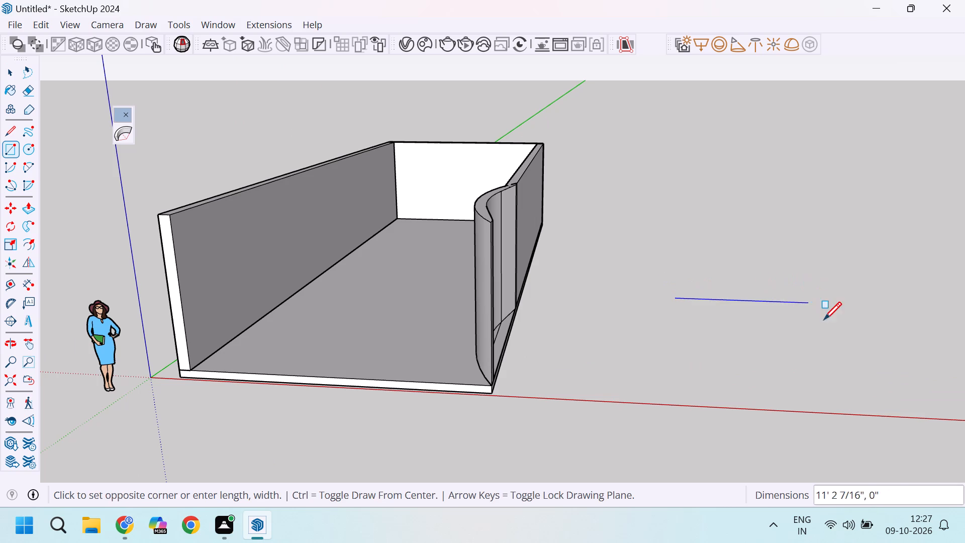
{"action": "left_click", "coordinate": [894, 317]}
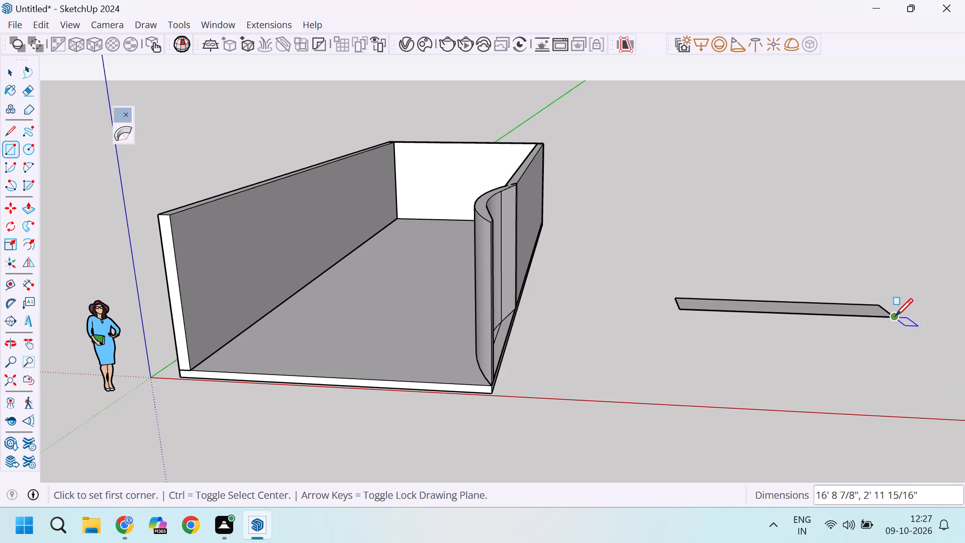
Push/Pull the new rectangle upward about 13' 3" to form a freestanding block.
{"action": "key", "text": "p"}
{"action": "left_click", "coordinate": [823, 302]}
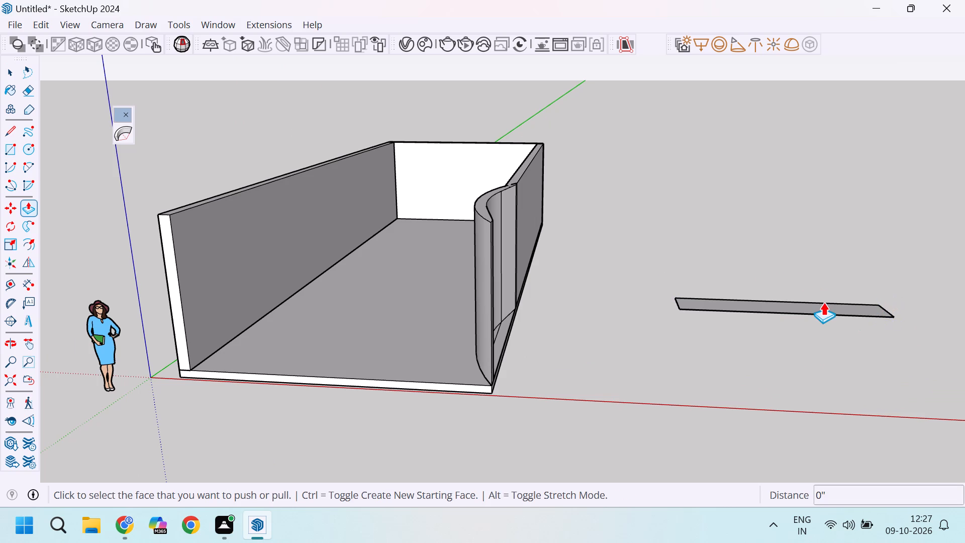
{"action": "left_click", "coordinate": [818, 307]}
{"action": "left_click", "coordinate": [822, 146]}
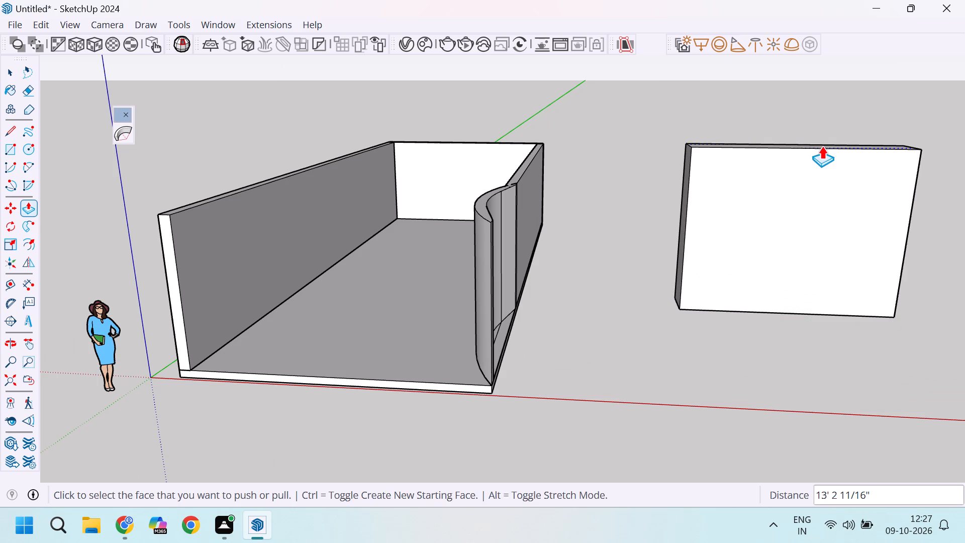
Select the whole freestanding block and make it a group.
{"action": "key", "text": "space"}
{"action": "triple_click", "coordinate": [816, 166]}
{"action": "right_click", "coordinate": [816, 166]}
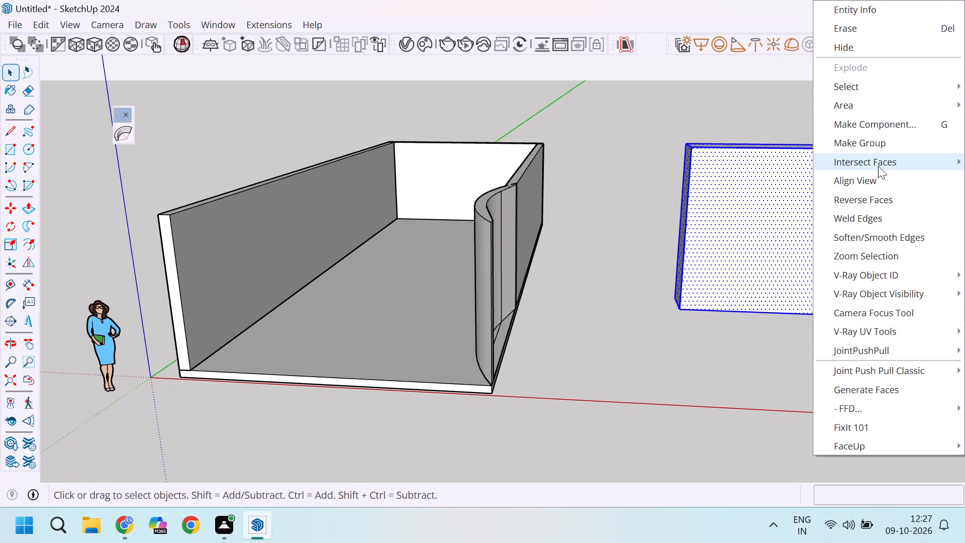
{"action": "left_click", "coordinate": [878, 143]}
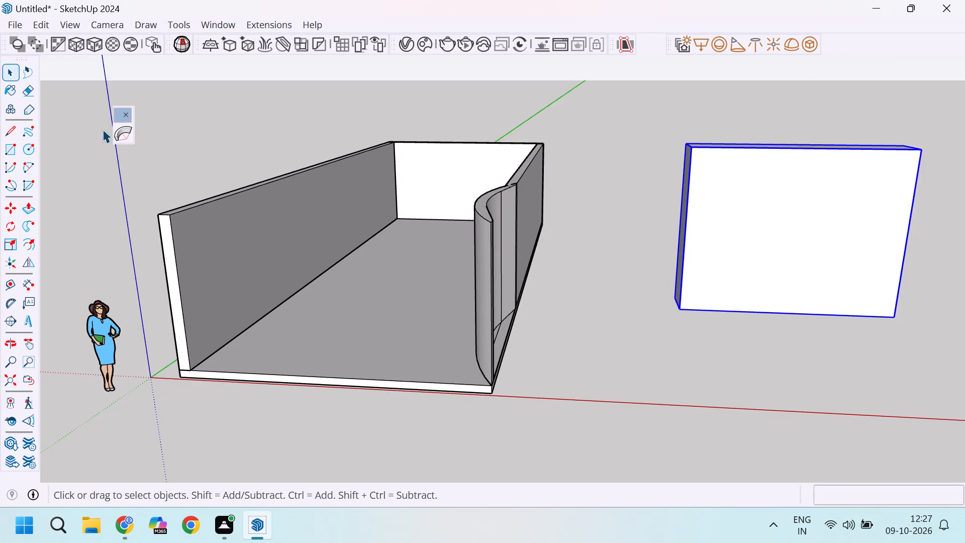
Draw a line about 16' 9" long along the block's front bottom edge, from corner to corner.
{"action": "left_click", "coordinate": [126, 133]}
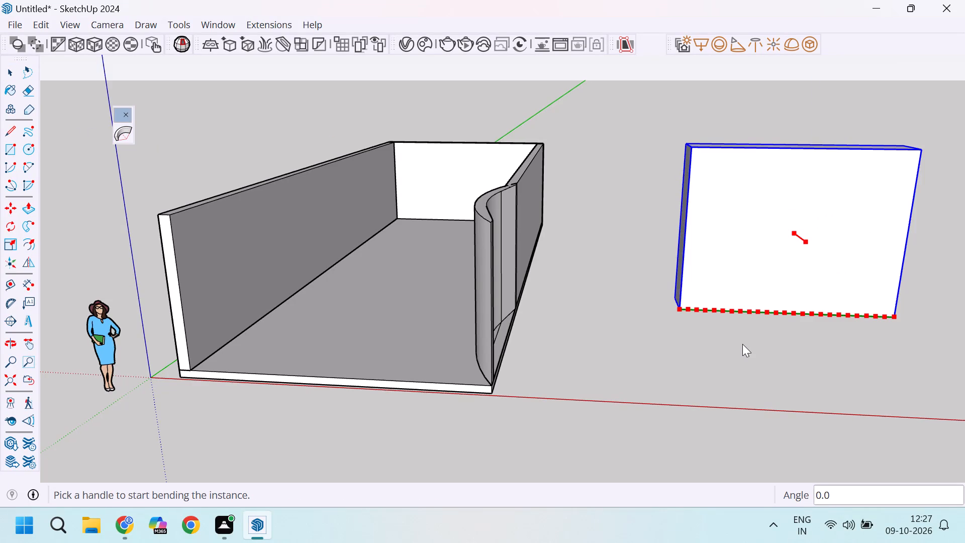
{"action": "scroll", "coordinate": [700, 310], "scroll_direction": "up", "scroll_amount": 13}
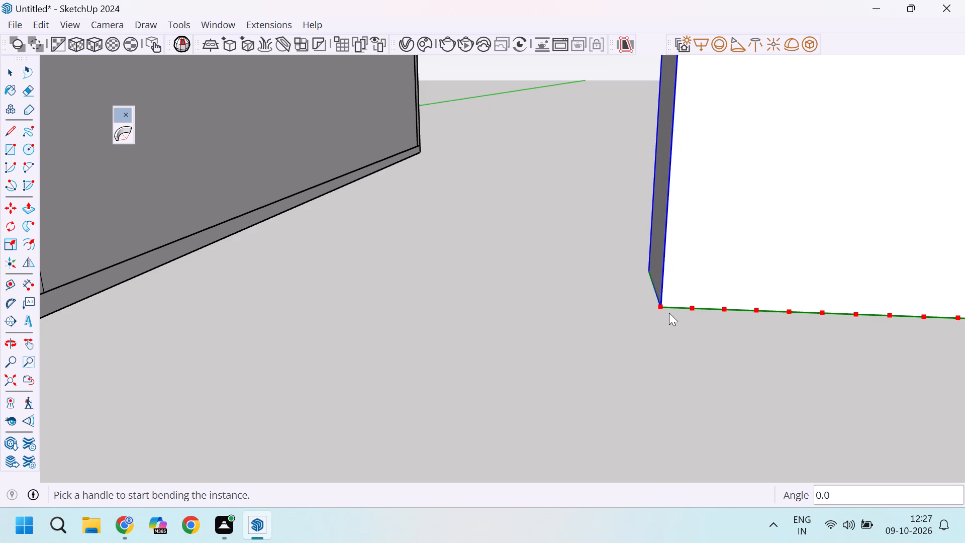
{"action": "key", "text": "l"}
{"action": "left_click", "coordinate": [660, 306]}
{"action": "scroll", "coordinate": [660, 306], "scroll_direction": "down", "scroll_amount": 12}
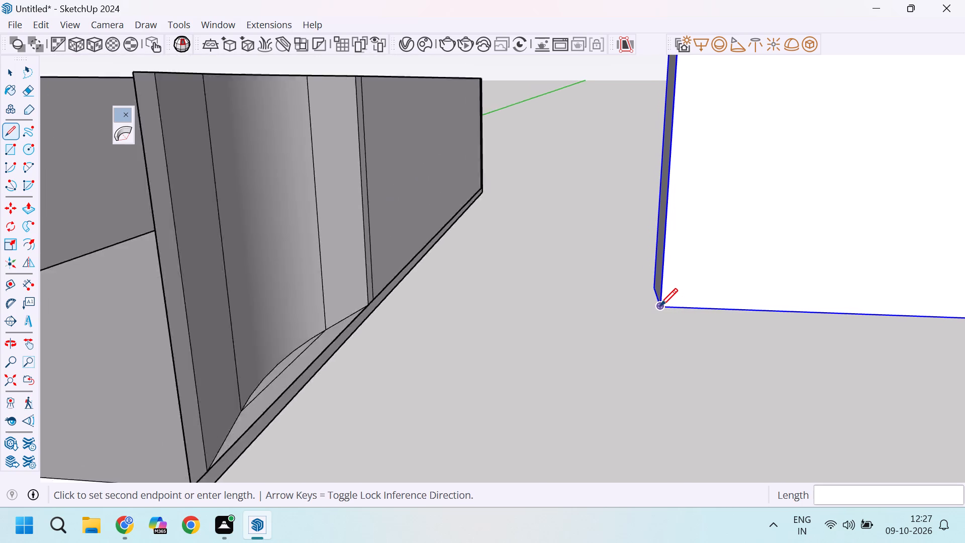
{"action": "scroll", "coordinate": [660, 306], "scroll_direction": "down", "scroll_amount": 4}
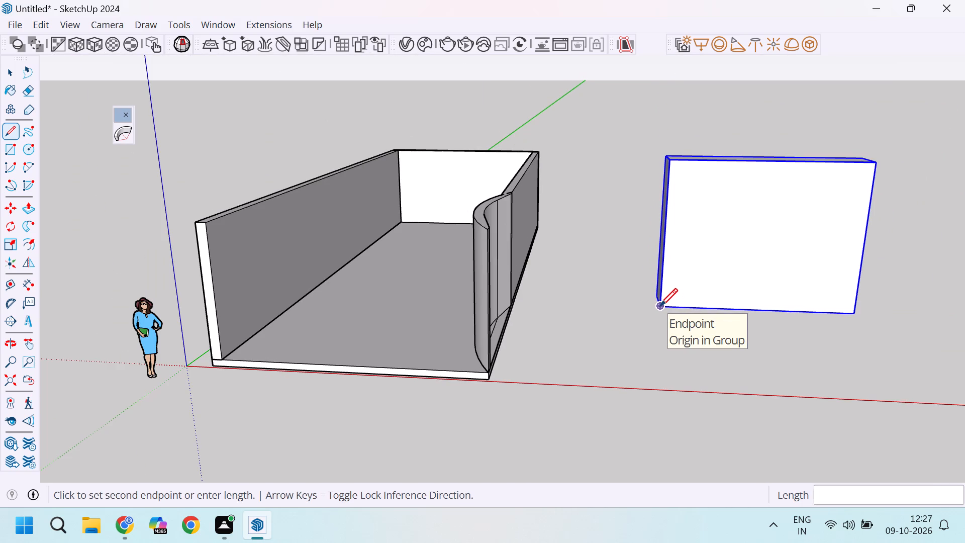
{"action": "left_click", "coordinate": [854, 316]}
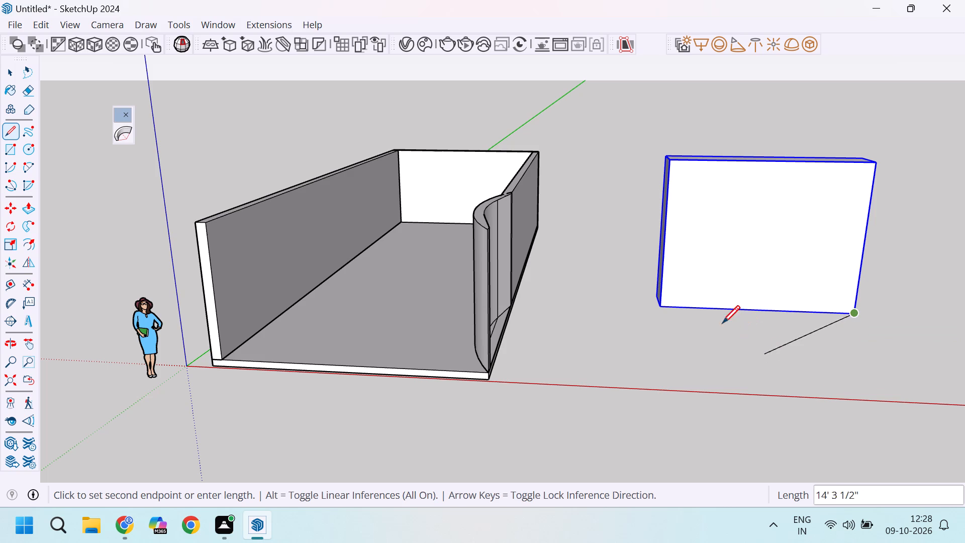
{"action": "left_click", "coordinate": [660, 310]}
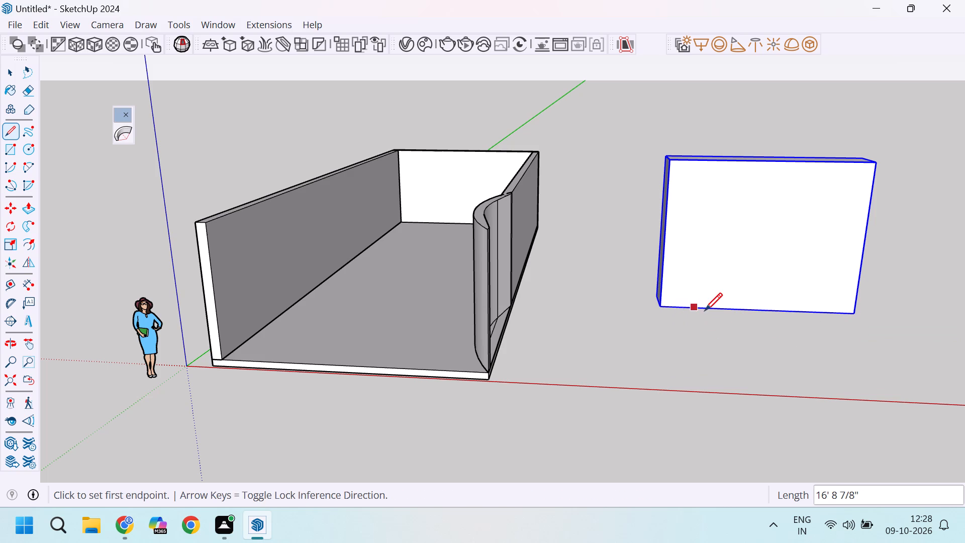
Draw a 10' line along the block's front bottom edge, starting at the corner nearest the building.
{"action": "left_click", "coordinate": [661, 305]}
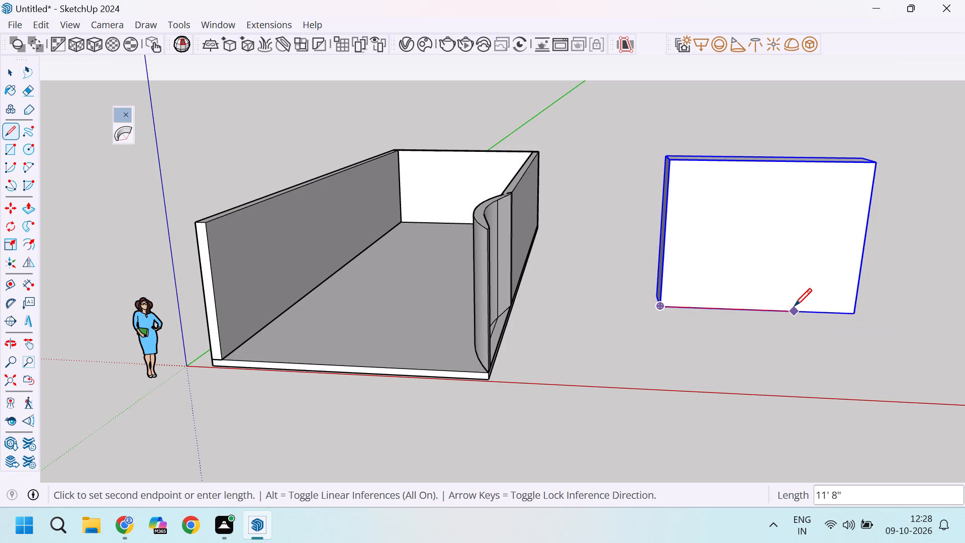
{"action": "type", "text": "15"}
{"action": "key", "text": "BackSpace"}
{"action": "type", "text": "0'"}
{"action": "key", "text": "Return"}
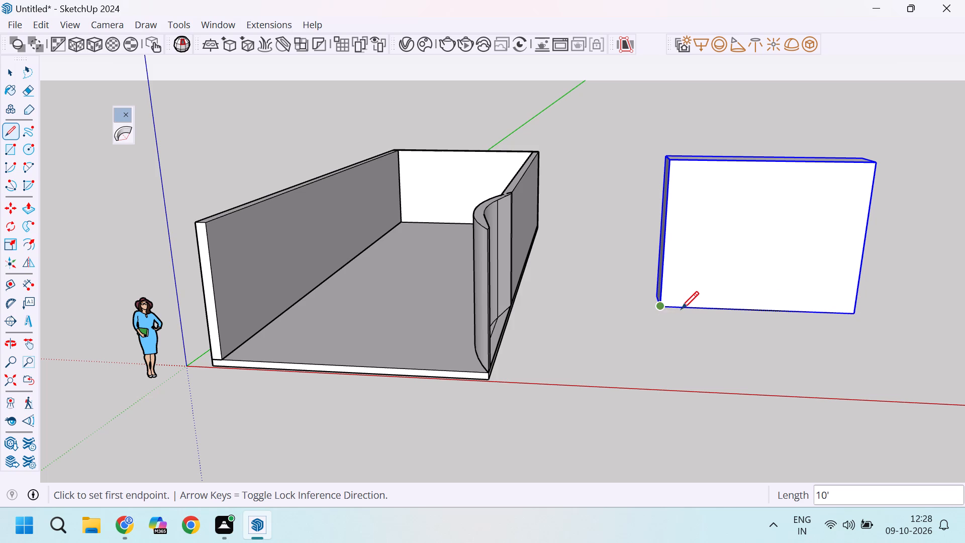
Draw another line along the full front bottom edge of the block, starting at the corner nearest the building.
{"action": "left_click", "coordinate": [662, 306]}
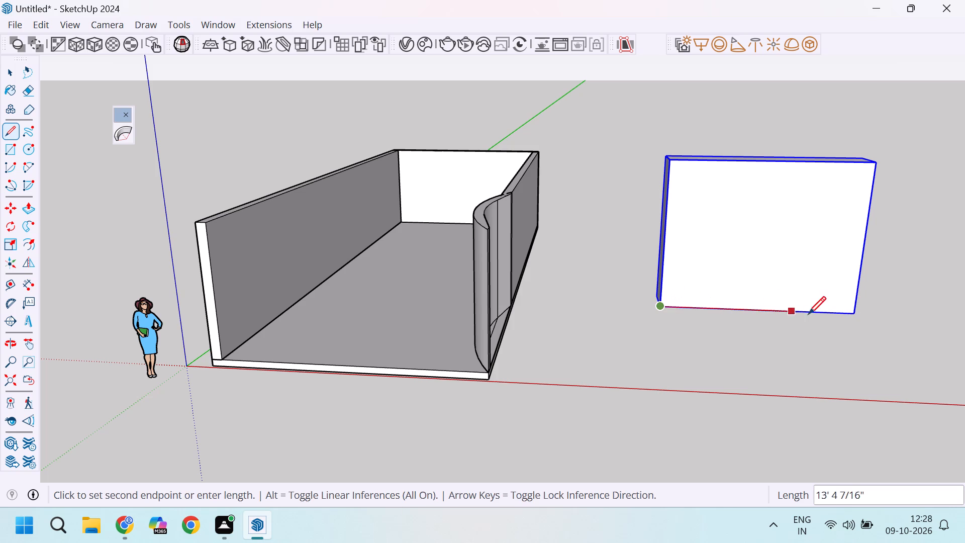
{"action": "left_click", "coordinate": [851, 314]}
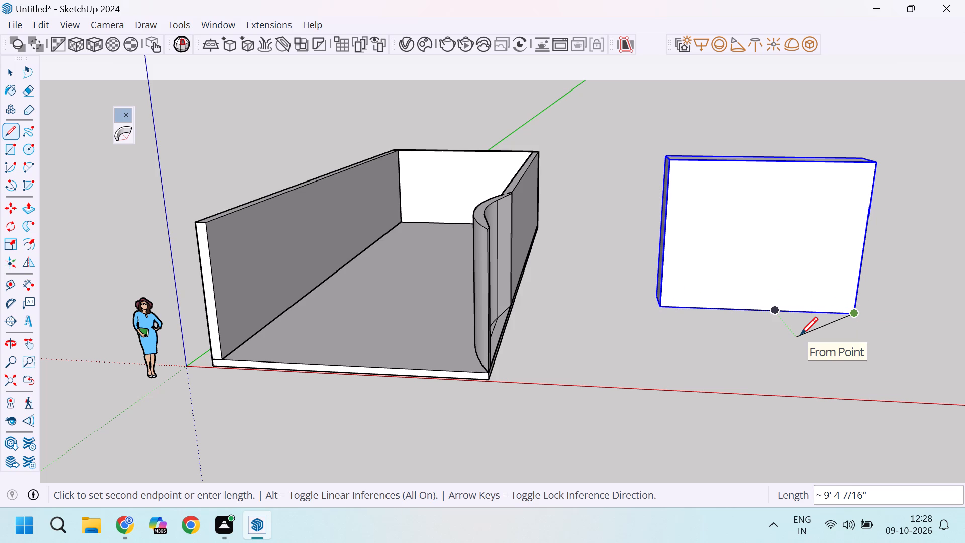
{"action": "key", "text": "Return"}
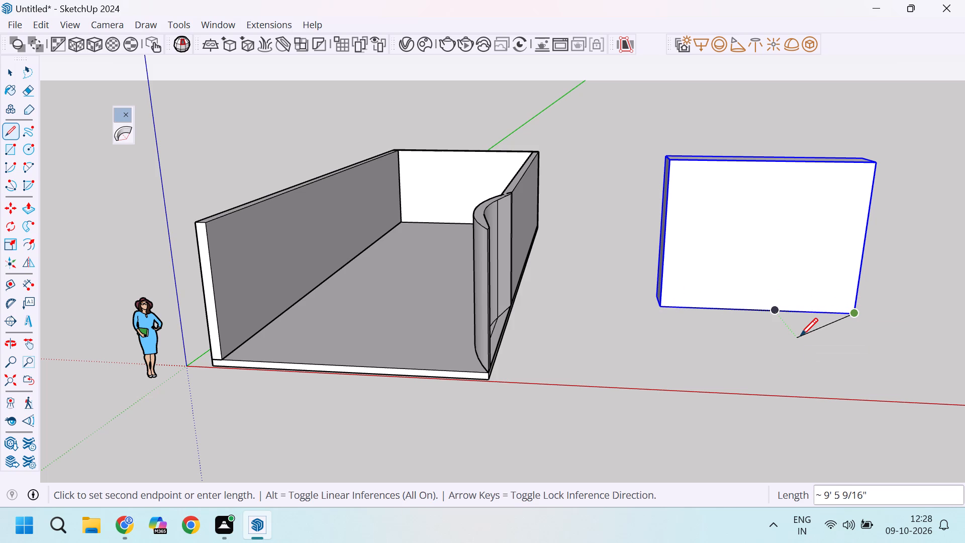
{"action": "key", "text": "Return"}
{"action": "key", "text": "Return"}
{"action": "key", "text": "Return"}
{"action": "key", "text": "Return"}
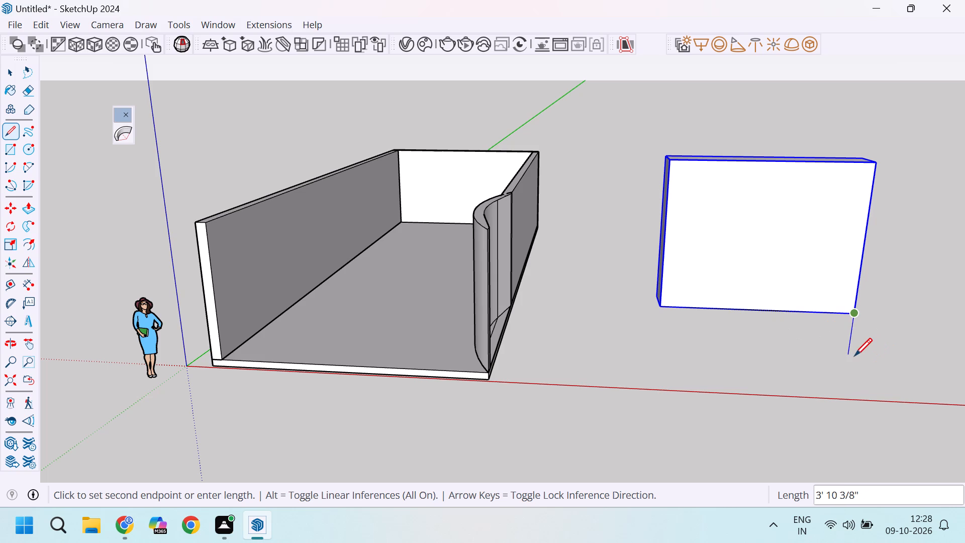
{"action": "key", "text": "Return"}
{"action": "key", "text": "space"}
{"action": "key", "text": "space"}
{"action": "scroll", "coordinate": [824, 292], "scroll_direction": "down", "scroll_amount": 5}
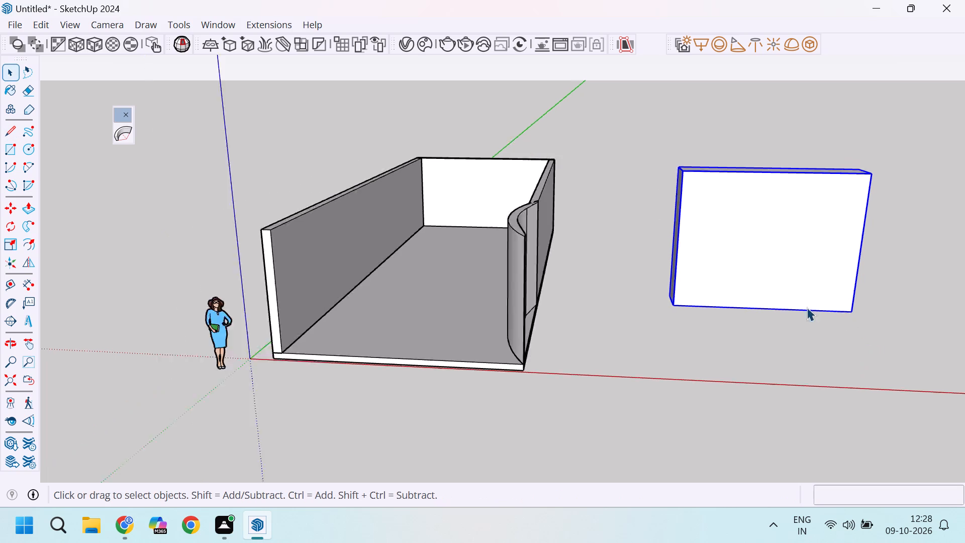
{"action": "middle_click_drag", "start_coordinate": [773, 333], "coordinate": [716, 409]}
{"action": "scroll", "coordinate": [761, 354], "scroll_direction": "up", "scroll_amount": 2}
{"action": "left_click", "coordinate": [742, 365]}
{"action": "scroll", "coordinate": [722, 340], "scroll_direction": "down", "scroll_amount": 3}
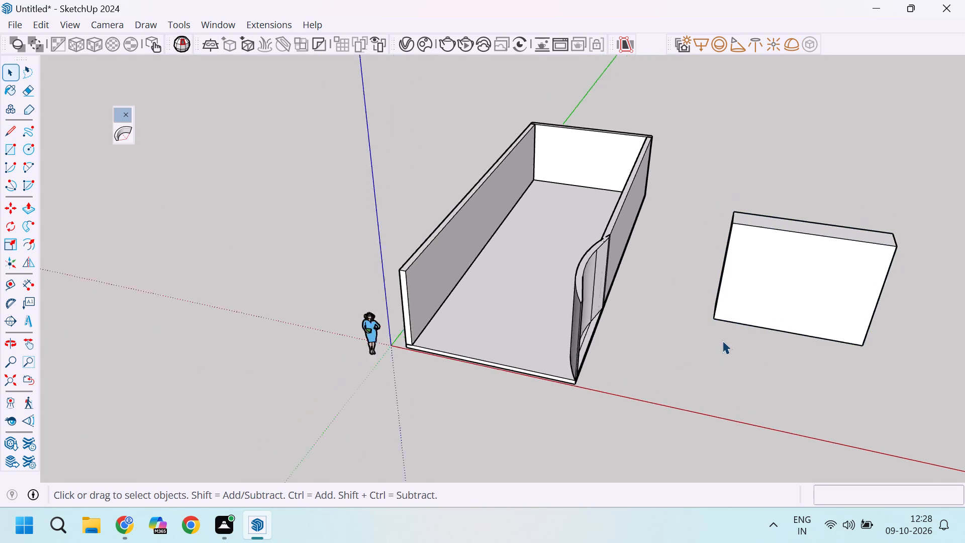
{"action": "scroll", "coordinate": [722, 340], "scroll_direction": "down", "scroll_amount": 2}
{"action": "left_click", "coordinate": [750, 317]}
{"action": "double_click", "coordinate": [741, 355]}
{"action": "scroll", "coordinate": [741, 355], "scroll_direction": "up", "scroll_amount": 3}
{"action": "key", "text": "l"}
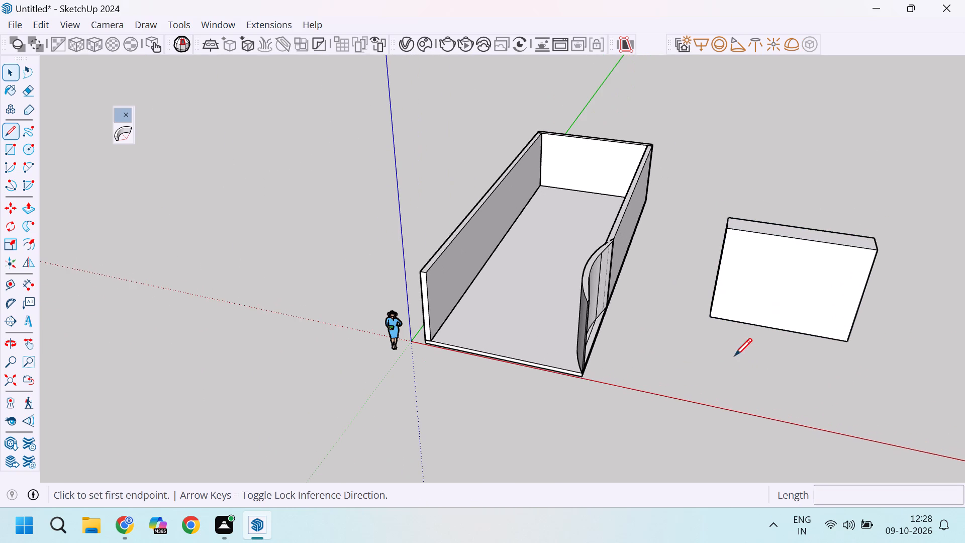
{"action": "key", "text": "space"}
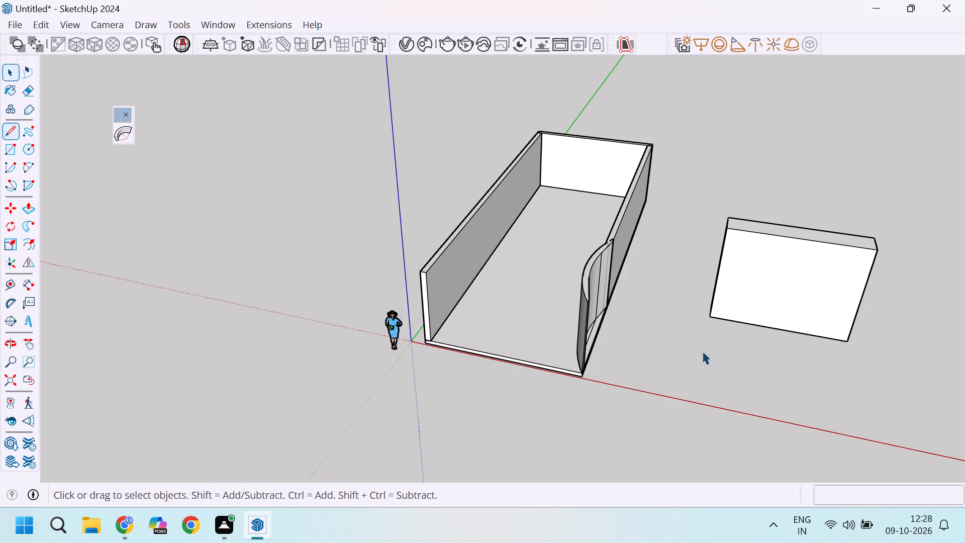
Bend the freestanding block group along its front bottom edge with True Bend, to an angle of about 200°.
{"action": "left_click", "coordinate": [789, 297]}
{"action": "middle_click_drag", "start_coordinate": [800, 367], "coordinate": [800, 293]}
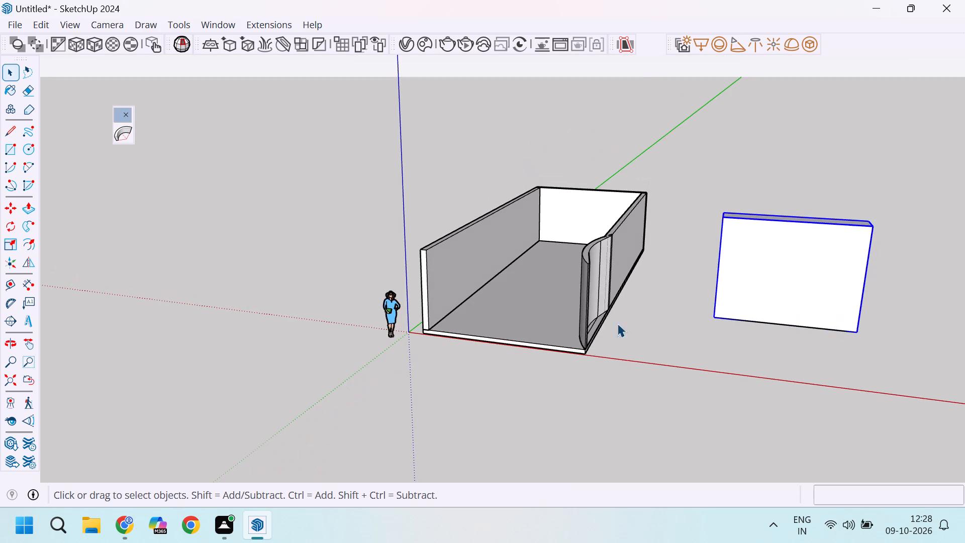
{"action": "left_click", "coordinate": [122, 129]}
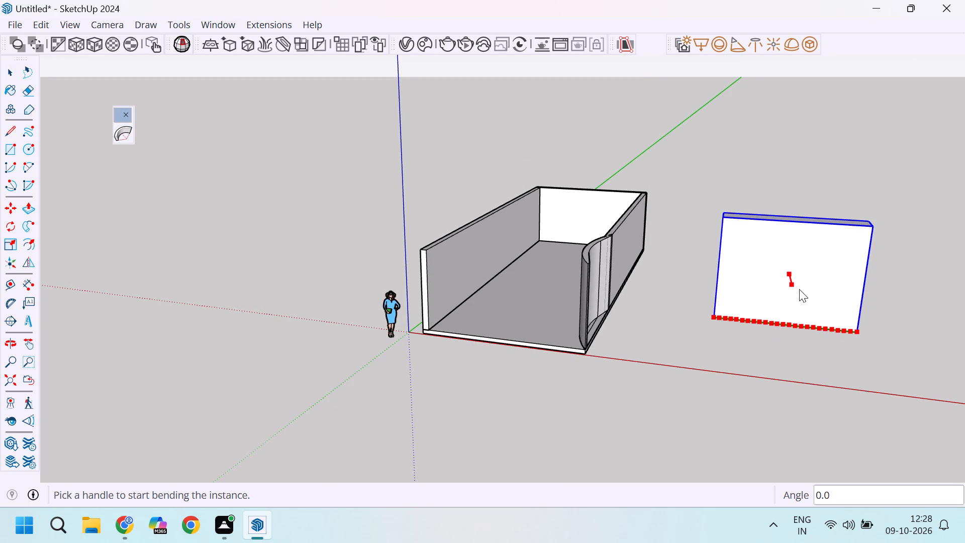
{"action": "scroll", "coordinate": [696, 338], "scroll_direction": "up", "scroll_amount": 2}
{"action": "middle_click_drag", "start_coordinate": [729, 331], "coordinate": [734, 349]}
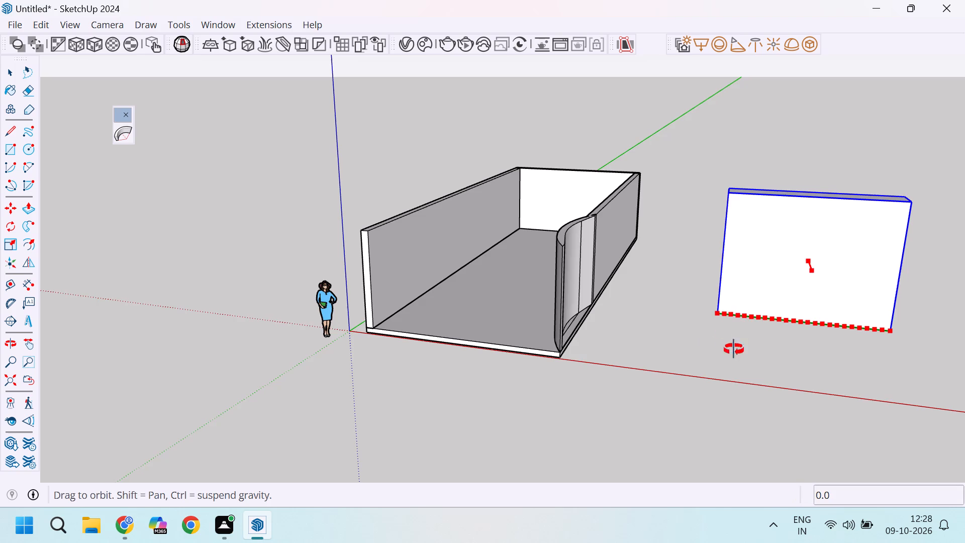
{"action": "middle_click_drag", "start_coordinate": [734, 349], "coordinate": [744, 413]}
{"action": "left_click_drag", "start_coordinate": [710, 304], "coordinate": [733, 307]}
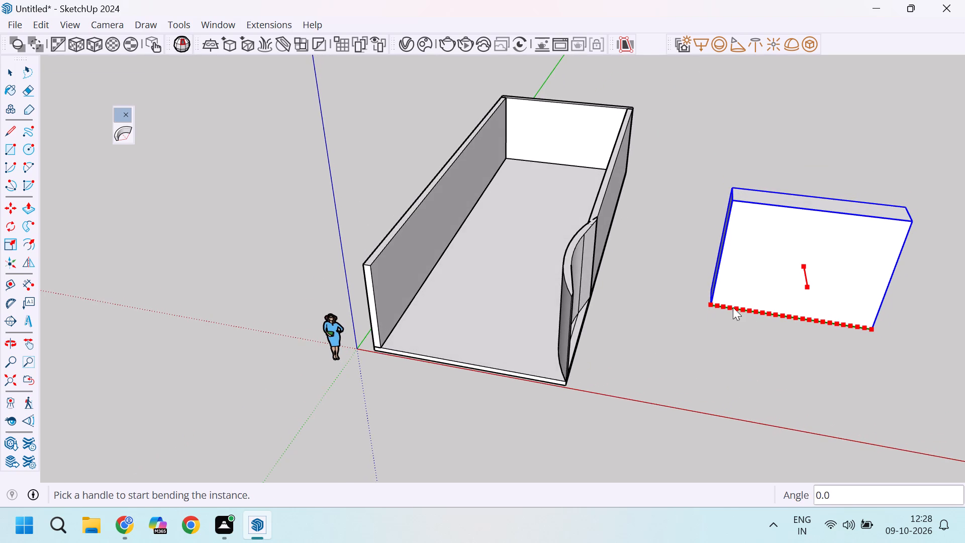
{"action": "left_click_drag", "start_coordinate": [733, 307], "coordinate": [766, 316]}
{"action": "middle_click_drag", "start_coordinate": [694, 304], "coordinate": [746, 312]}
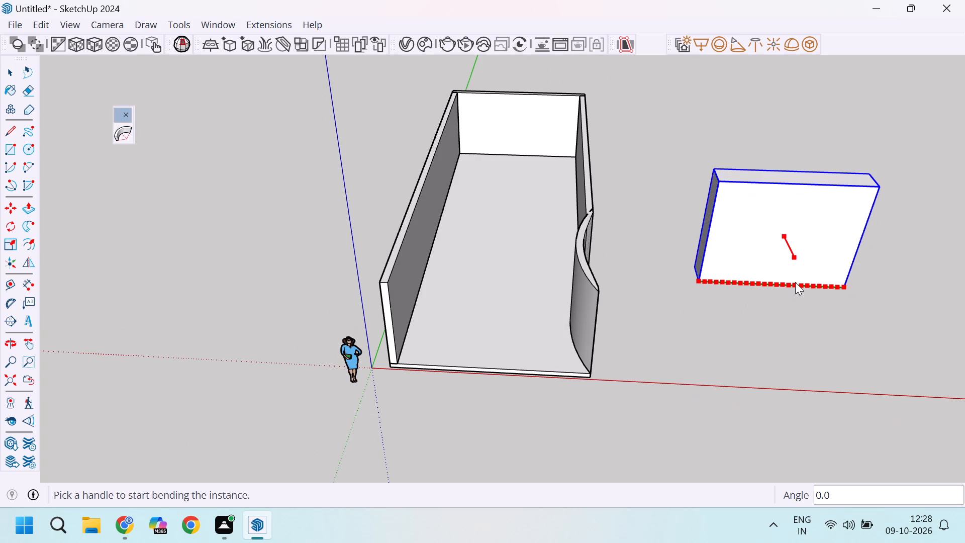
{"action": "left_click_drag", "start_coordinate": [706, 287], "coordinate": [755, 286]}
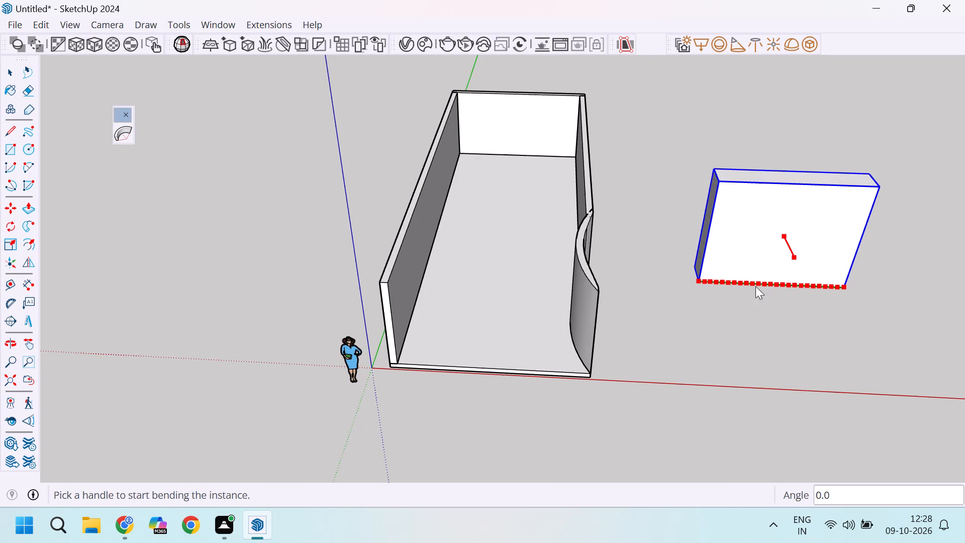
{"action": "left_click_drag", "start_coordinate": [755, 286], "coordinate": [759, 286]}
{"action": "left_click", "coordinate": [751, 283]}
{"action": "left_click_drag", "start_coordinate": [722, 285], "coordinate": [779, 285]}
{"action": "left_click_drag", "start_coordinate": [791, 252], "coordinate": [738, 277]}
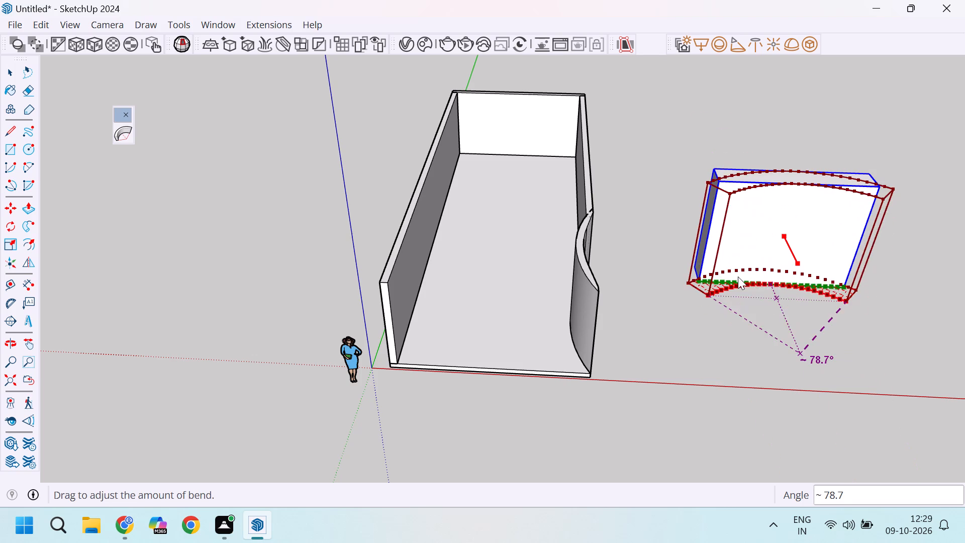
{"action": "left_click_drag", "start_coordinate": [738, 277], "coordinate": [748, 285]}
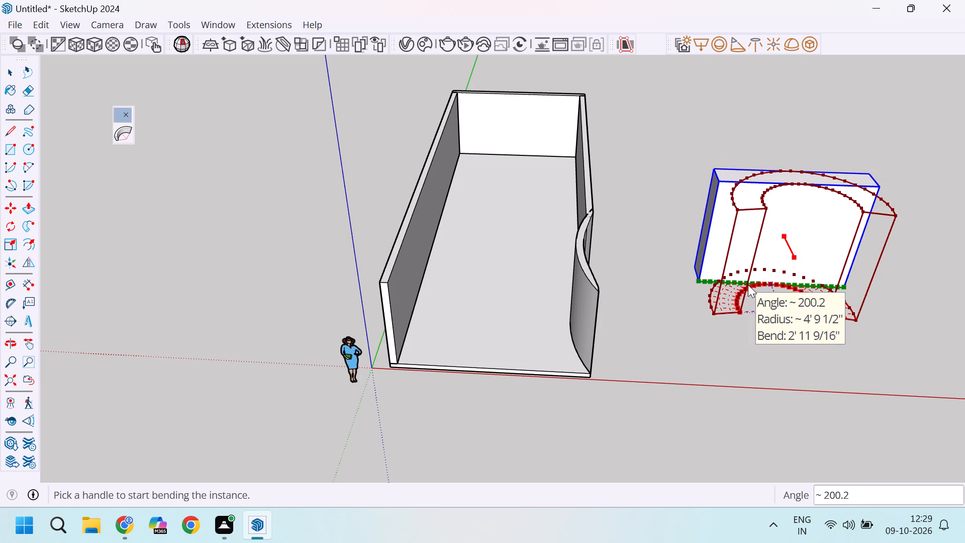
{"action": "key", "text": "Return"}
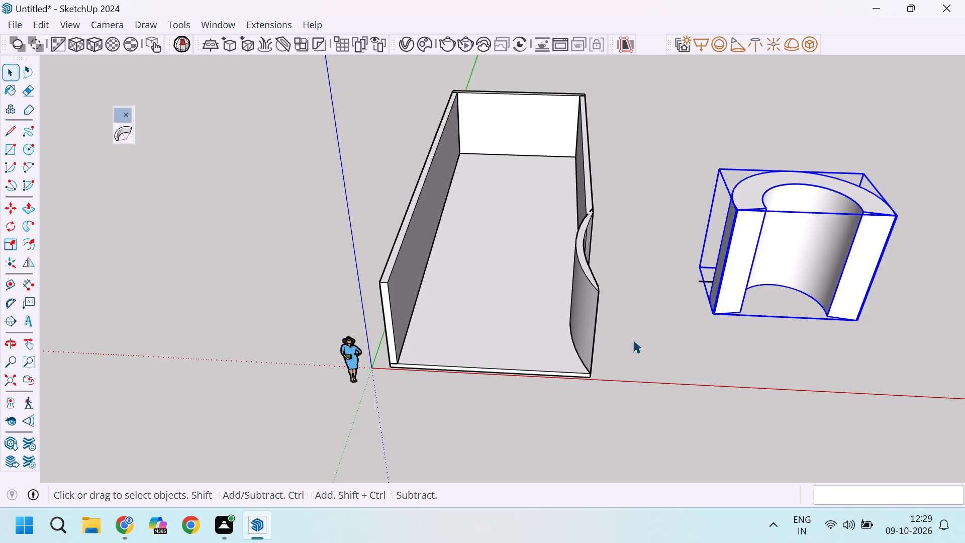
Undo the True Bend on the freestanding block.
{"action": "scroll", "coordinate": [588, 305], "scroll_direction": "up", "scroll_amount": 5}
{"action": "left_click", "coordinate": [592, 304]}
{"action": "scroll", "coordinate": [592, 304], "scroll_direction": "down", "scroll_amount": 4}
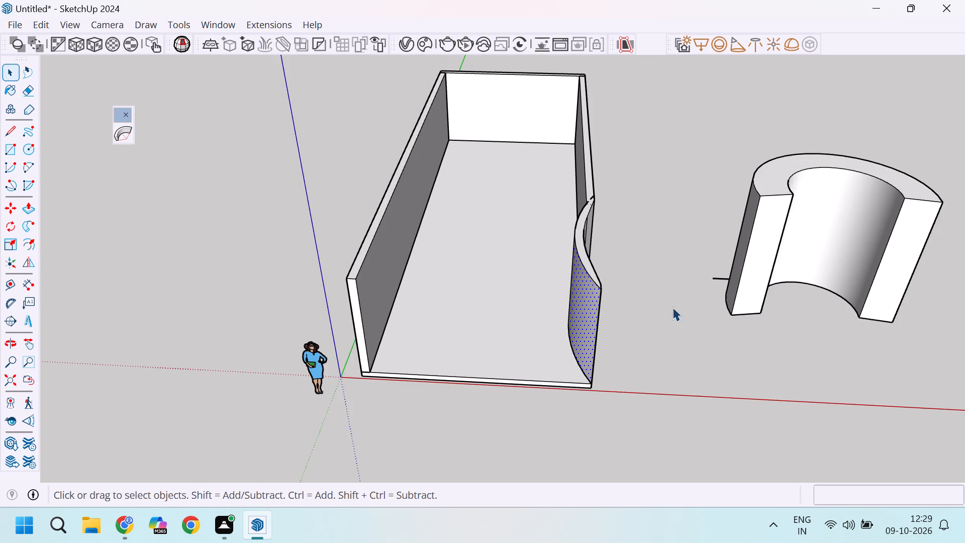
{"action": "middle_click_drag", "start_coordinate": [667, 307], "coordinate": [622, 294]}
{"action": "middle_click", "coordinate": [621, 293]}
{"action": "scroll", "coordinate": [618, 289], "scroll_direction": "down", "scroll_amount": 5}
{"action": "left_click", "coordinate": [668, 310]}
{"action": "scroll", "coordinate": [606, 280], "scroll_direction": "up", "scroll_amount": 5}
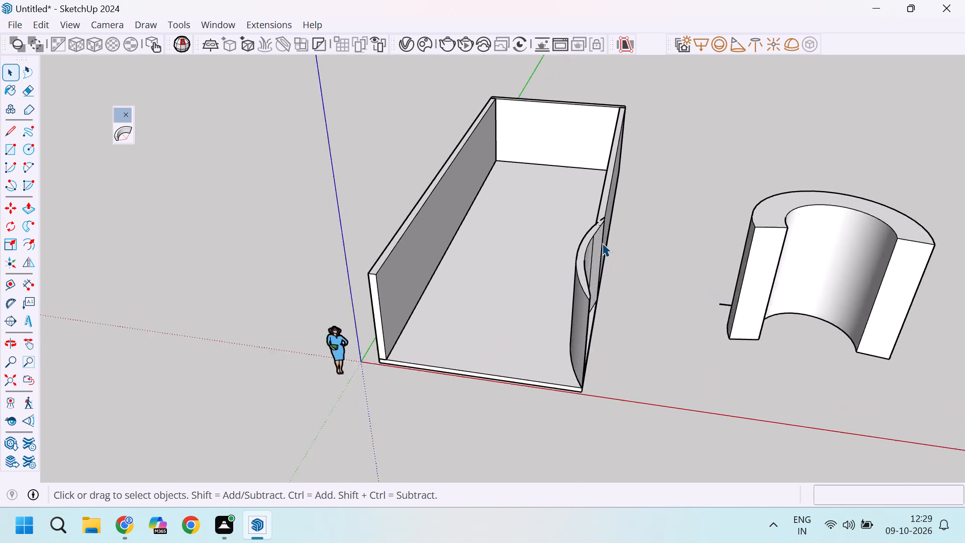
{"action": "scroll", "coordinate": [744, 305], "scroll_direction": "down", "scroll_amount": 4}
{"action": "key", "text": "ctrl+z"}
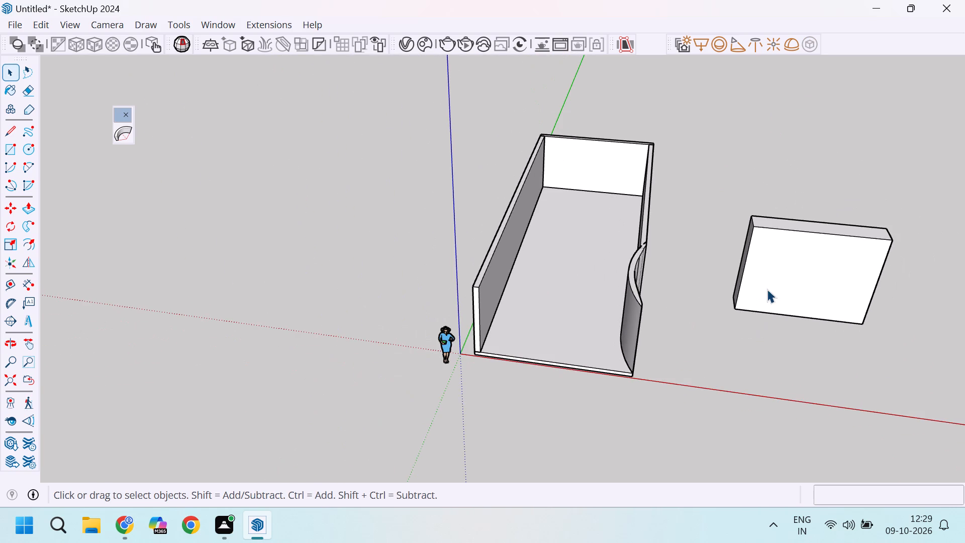
Delete the freestanding block group, keeping the line along its front bottom edge.
{"action": "left_click", "coordinate": [800, 258]}
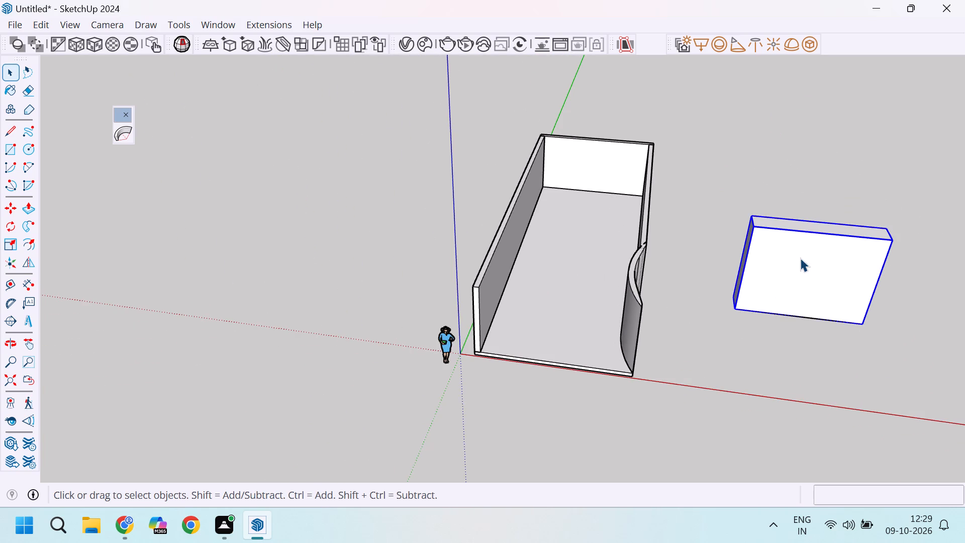
{"action": "right_click", "coordinate": [800, 258]}
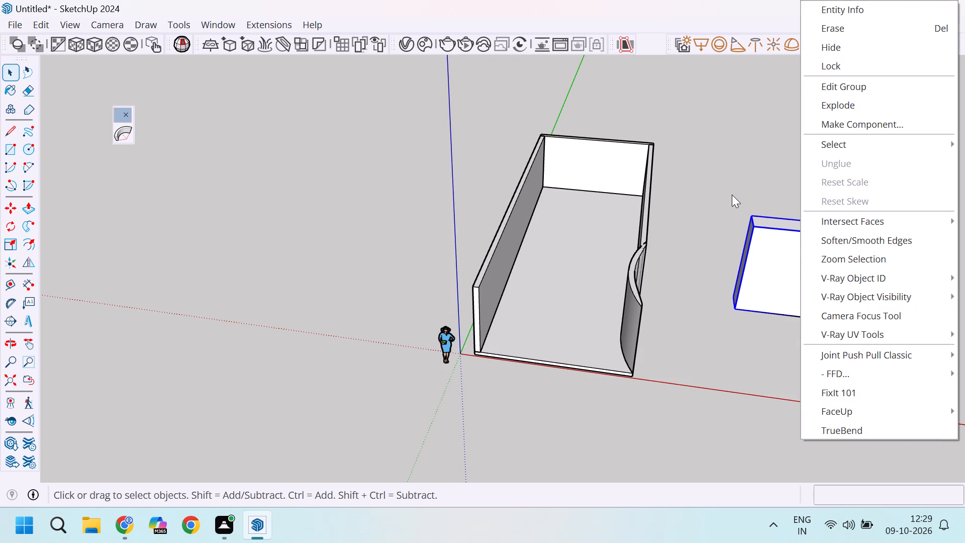
{"action": "key", "text": "Delete"}
{"action": "scroll", "coordinate": [660, 236], "scroll_direction": "down", "scroll_amount": 3}
{"action": "left_click", "coordinate": [730, 318]}
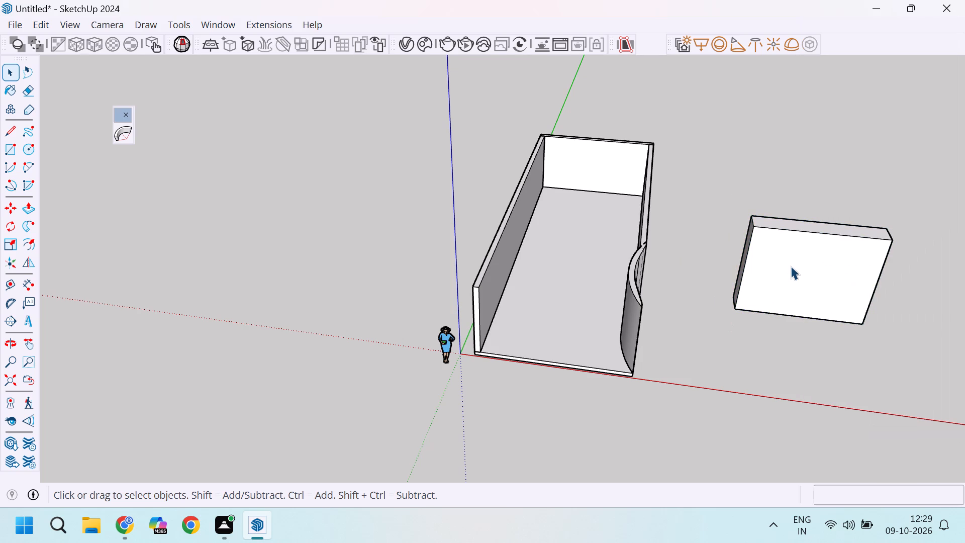
{"action": "left_click", "coordinate": [791, 266]}
{"action": "key", "text": "Delete"}
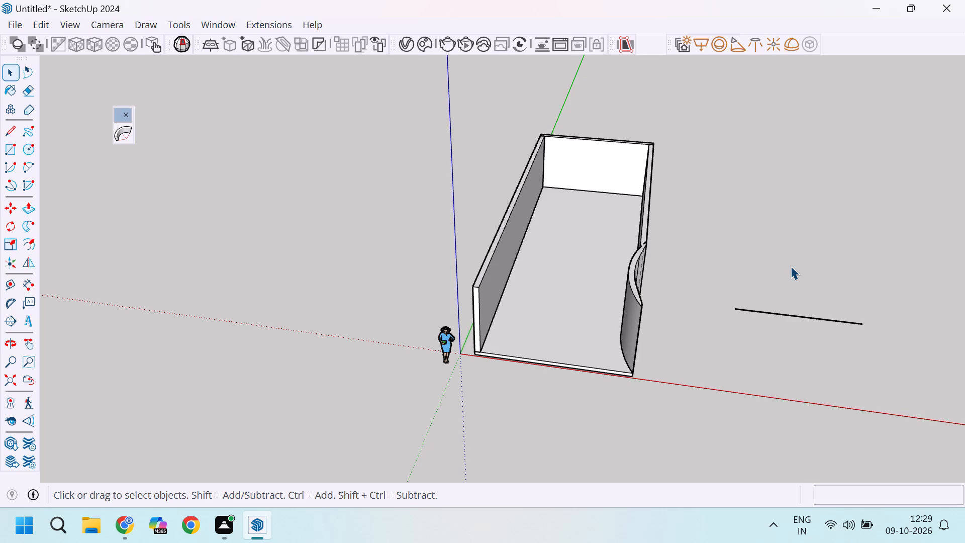
Draw a 20' by 9" rectangle on the ground just behind the loose line beside the building.
{"action": "scroll", "coordinate": [707, 340], "scroll_direction": "up", "scroll_amount": 4}
{"action": "key", "text": "r"}
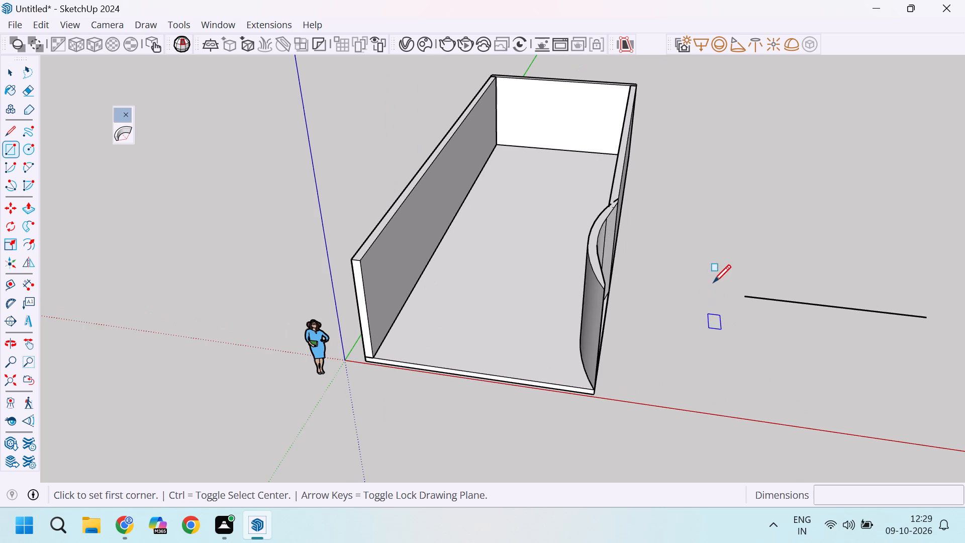
{"action": "scroll", "coordinate": [722, 275], "scroll_direction": "up", "scroll_amount": 3}
{"action": "left_click", "coordinate": [721, 260]}
{"action": "scroll", "coordinate": [753, 265], "scroll_direction": "down", "scroll_amount": 5}
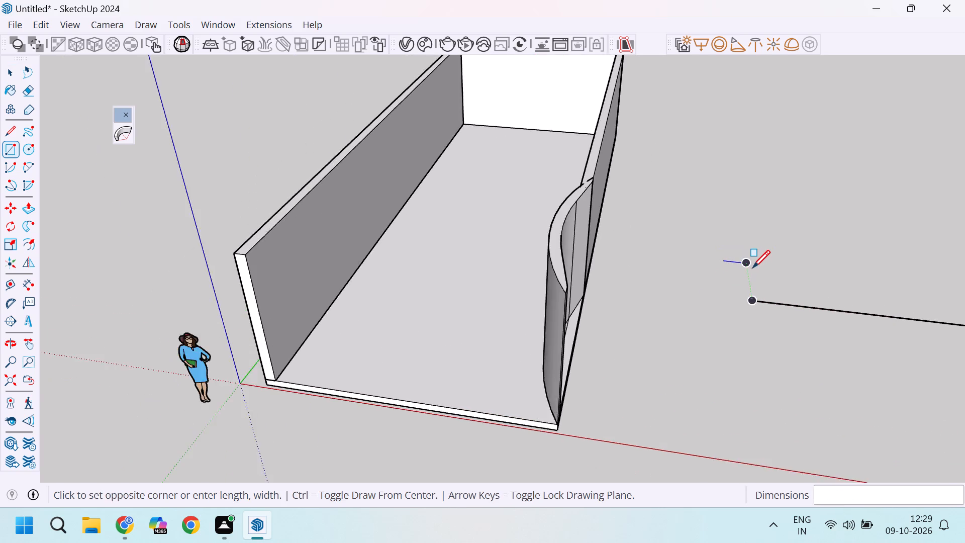
{"action": "scroll", "coordinate": [752, 267], "scroll_direction": "down", "scroll_amount": 6}
{"action": "scroll", "coordinate": [833, 267], "scroll_direction": "up", "scroll_amount": 20}
{"action": "scroll", "coordinate": [833, 267], "scroll_direction": "up", "scroll_amount": 2}
{"action": "scroll", "coordinate": [883, 275], "scroll_direction": "down", "scroll_amount": 2}
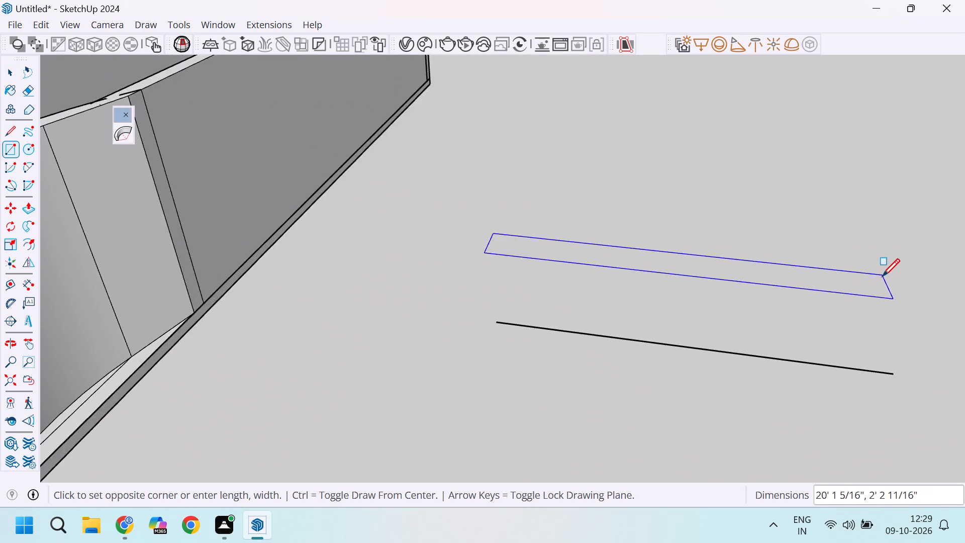
{"action": "scroll", "coordinate": [882, 276], "scroll_direction": "down", "scroll_amount": 2}
{"action": "scroll", "coordinate": [882, 276], "scroll_direction": "up", "scroll_amount": 8}
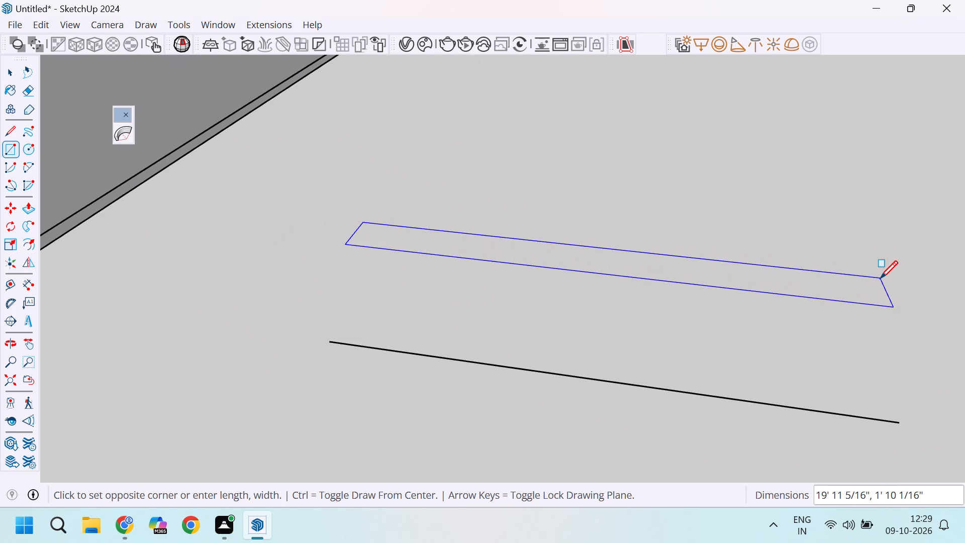
{"action": "type", "text": "20"}
{"action": "type", "text": "',9"}
{"action": "key", "text": "Return"}
{"action": "key", "text": "space"}
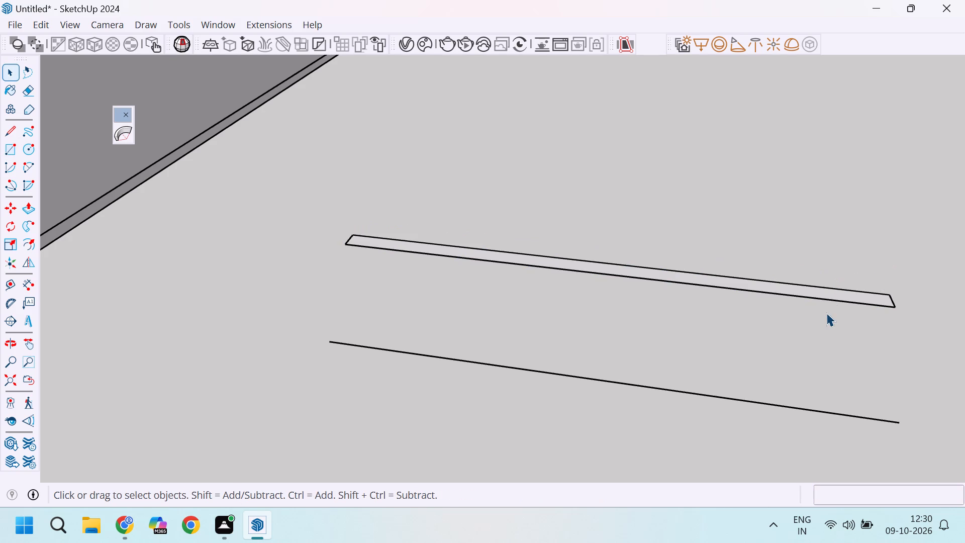
Push/Pull the thin rectangle up 10' into a wall block.
{"action": "key", "text": "p"}
{"action": "left_click", "coordinate": [843, 293]}
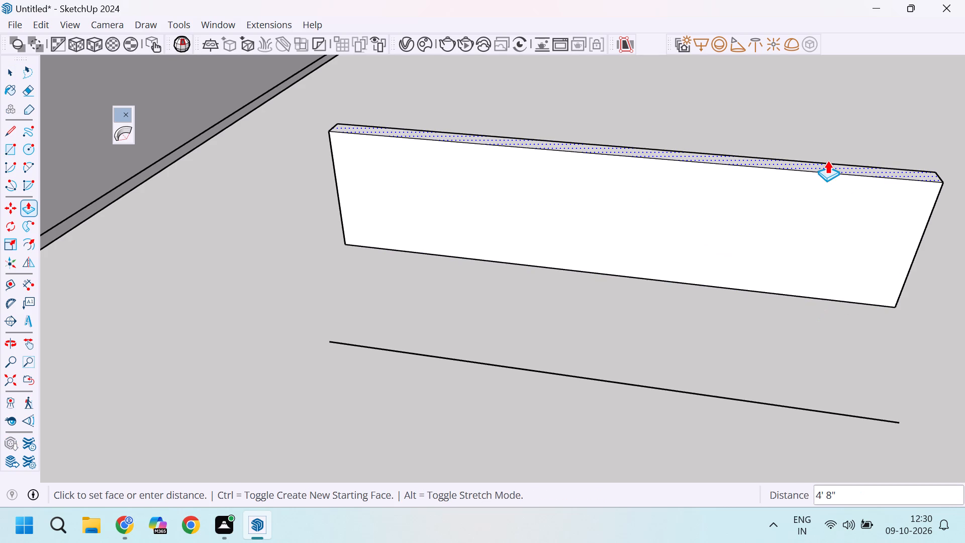
{"action": "type", "text": "10'"}
{"action": "key", "text": "Return"}
{"action": "key", "text": "space"}
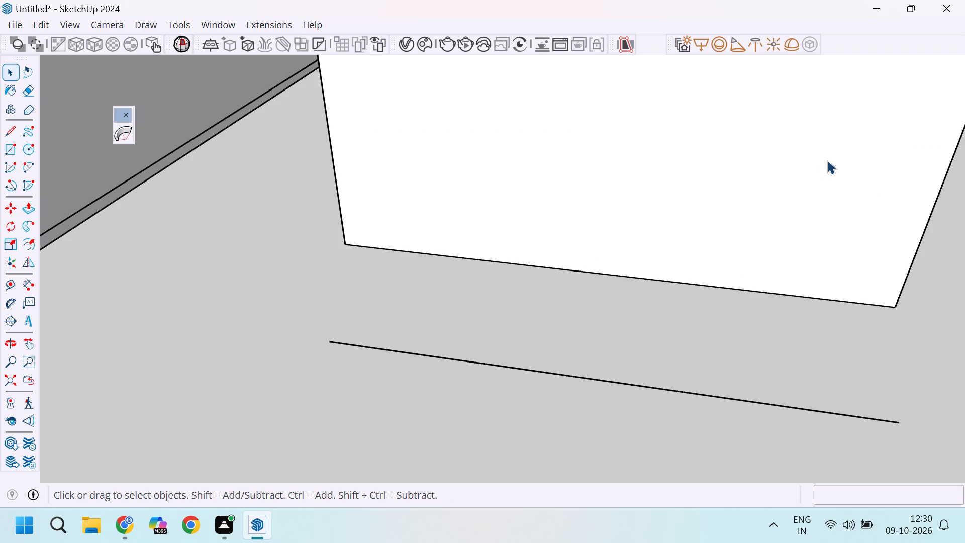
Select the whole new wall block and make it a group.
{"action": "scroll", "coordinate": [782, 223], "scroll_direction": "down", "scroll_amount": 11}
{"action": "triple_click", "coordinate": [769, 208]}
{"action": "right_click", "coordinate": [769, 208]}
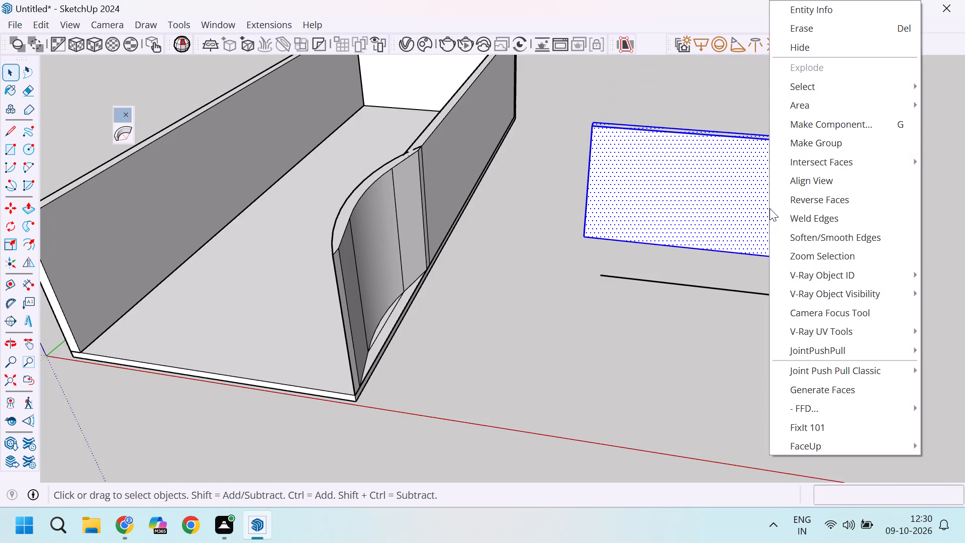
{"action": "left_click", "coordinate": [841, 142]}
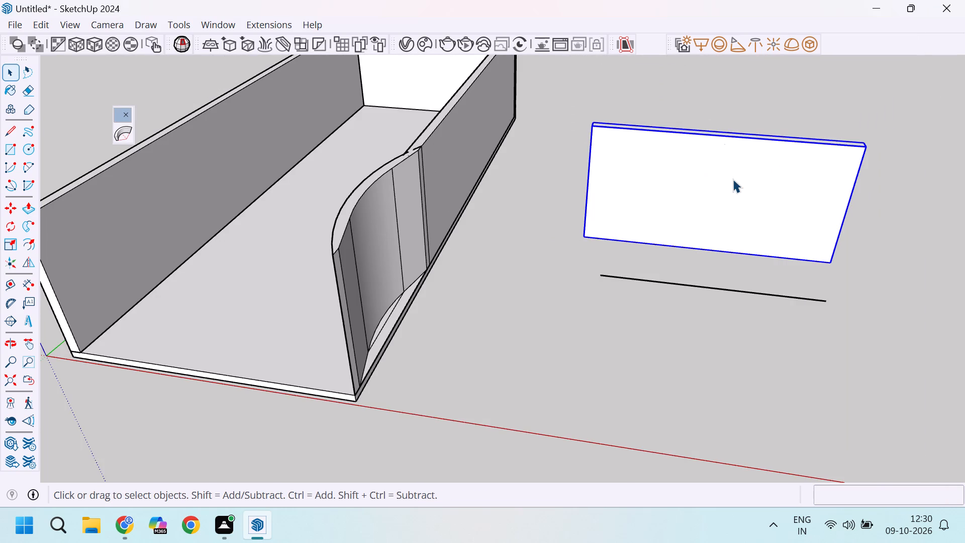
Bend the new wall group into an arc with True Bend, bowing its middle away from the loose line.
{"action": "left_click", "coordinate": [121, 132]}
{"action": "scroll", "coordinate": [714, 188], "scroll_direction": "up", "scroll_amount": 4}
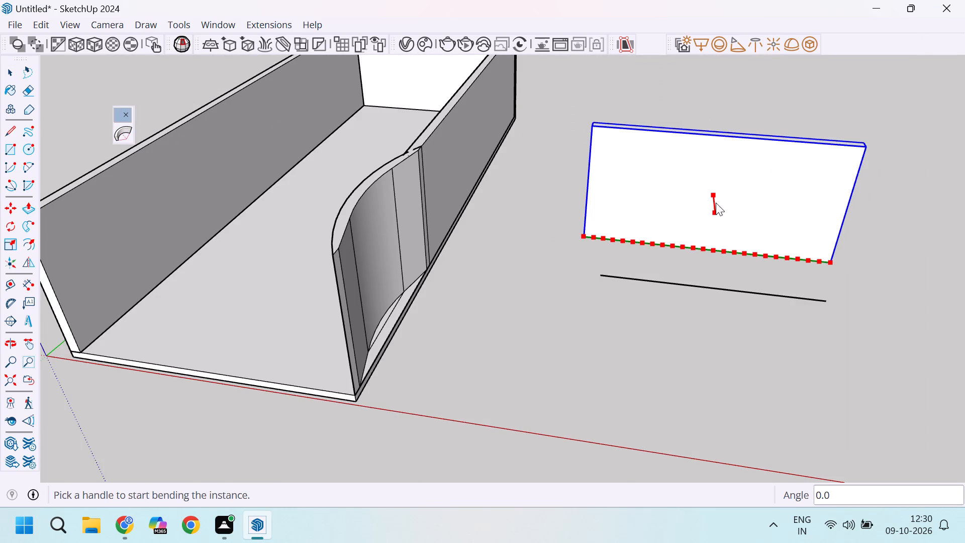
{"action": "left_click_drag", "start_coordinate": [712, 200], "coordinate": [714, 210]}
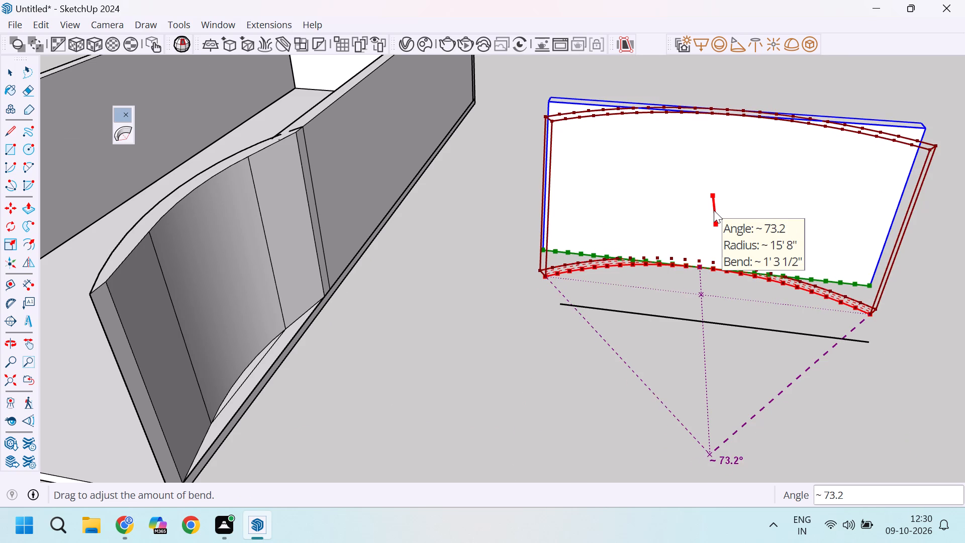
{"action": "left_click_drag", "start_coordinate": [714, 210], "coordinate": [714, 215]}
{"action": "double_click", "coordinate": [714, 215]}
{"action": "left_click", "coordinate": [714, 215]}
{"action": "scroll", "coordinate": [718, 256], "scroll_direction": "down", "scroll_amount": 4}
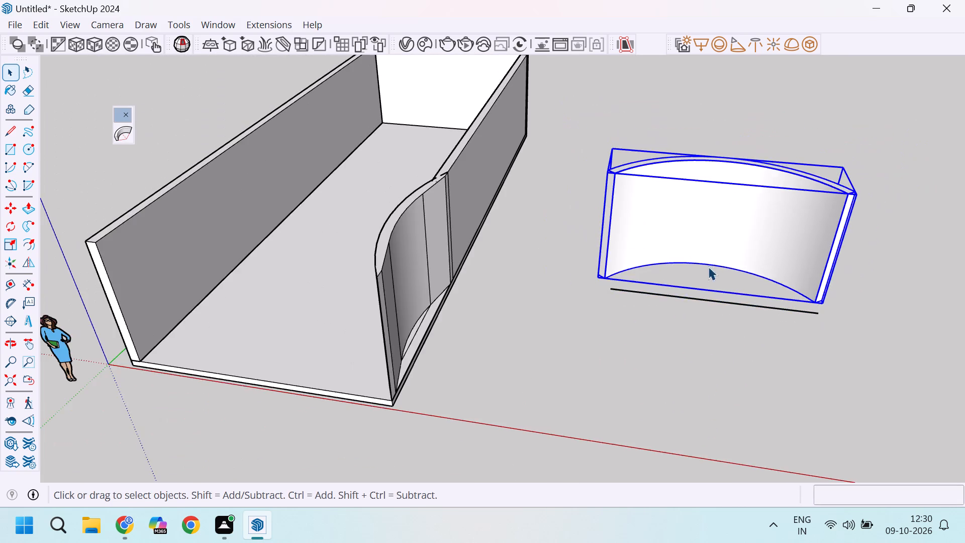
Delete the top face shared by the building's curved wall section and the straight wall adjoining it.
{"action": "middle_click_drag", "start_coordinate": [685, 284], "coordinate": [768, 365]}
{"action": "scroll", "coordinate": [638, 173], "scroll_direction": "down", "scroll_amount": 4}
{"action": "scroll", "coordinate": [613, 189], "scroll_direction": "up", "scroll_amount": 5}
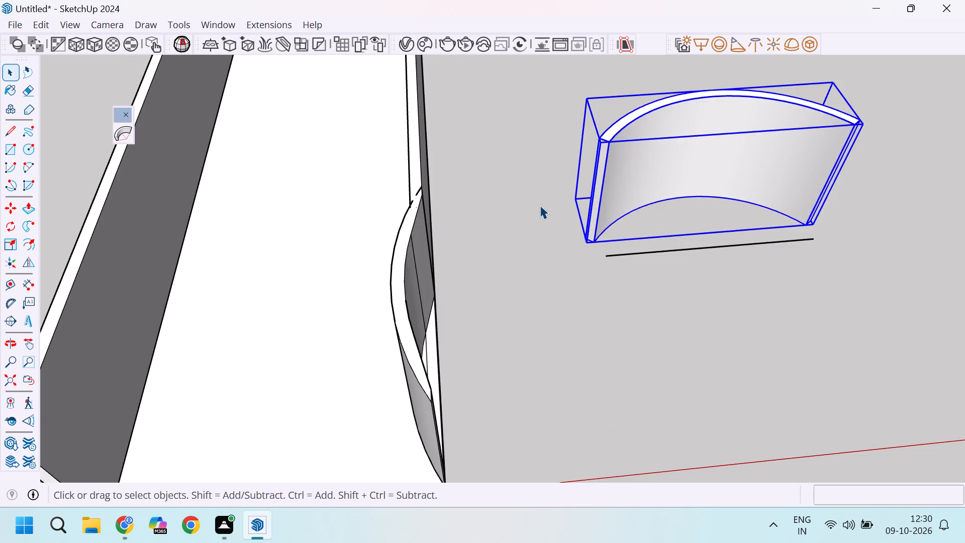
{"action": "scroll", "coordinate": [541, 209], "scroll_direction": "down", "scroll_amount": 4}
{"action": "left_click", "coordinate": [456, 280]}
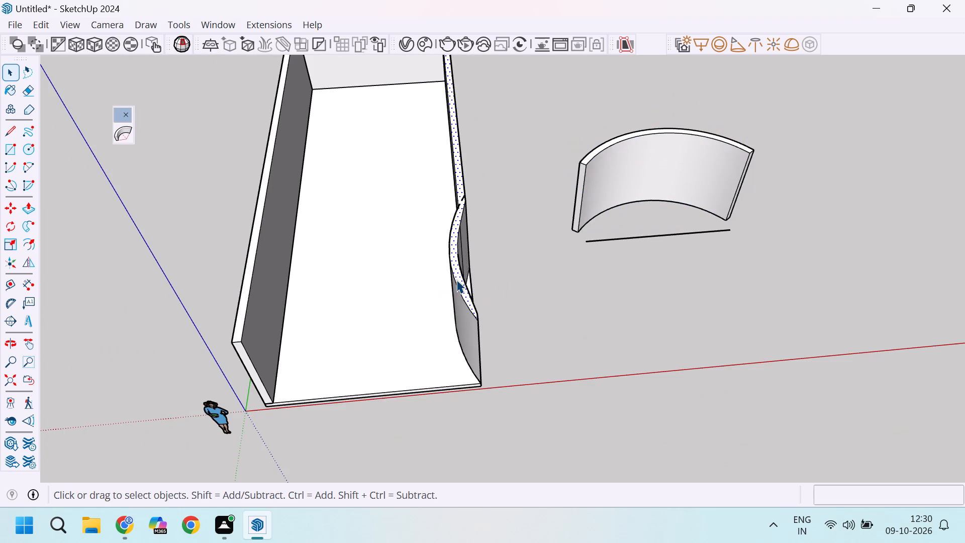
{"action": "key", "text": "Delete"}
Erase the edges of the building's curved wall section, removing its curved inner and outer faces.
{"action": "scroll", "coordinate": [465, 281], "scroll_direction": "down", "scroll_amount": 1}
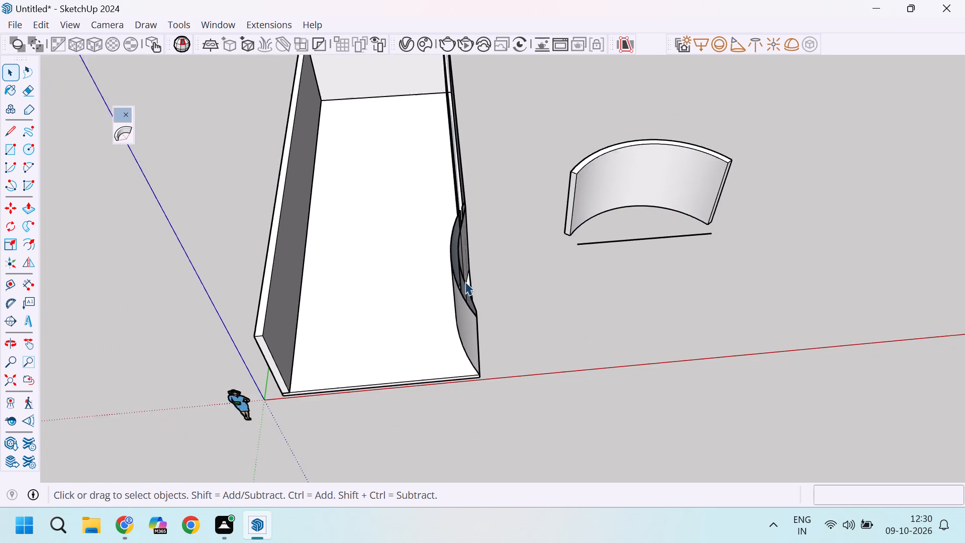
{"action": "scroll", "coordinate": [465, 282], "scroll_direction": "down", "scroll_amount": 1}
{"action": "middle_click_drag", "start_coordinate": [468, 291], "coordinate": [400, 215]}
{"action": "scroll", "coordinate": [444, 224], "scroll_direction": "up", "scroll_amount": 4}
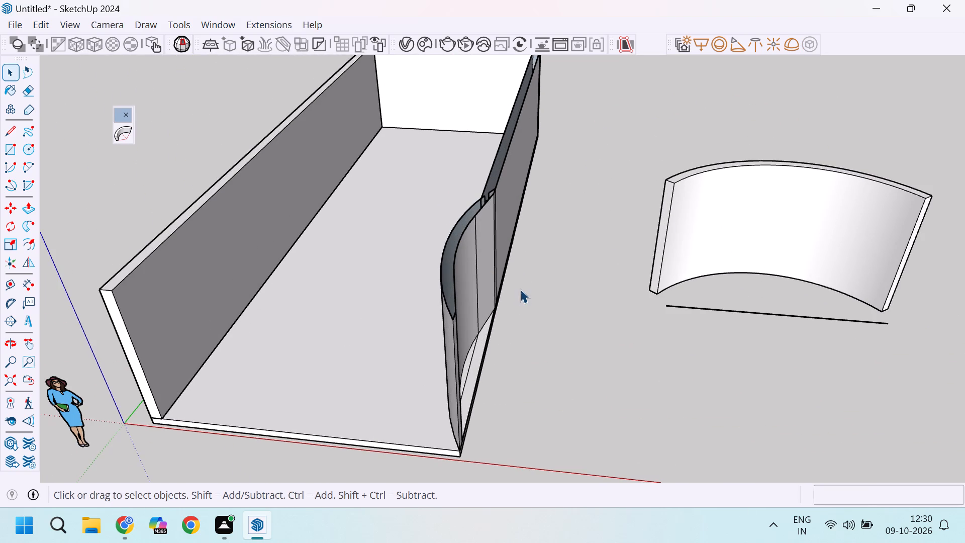
{"action": "key", "text": "e"}
{"action": "left_click_drag", "start_coordinate": [496, 234], "coordinate": [463, 273]}
{"action": "left_click_drag", "start_coordinate": [491, 200], "coordinate": [443, 292]}
{"action": "left_click_drag", "start_coordinate": [478, 207], "coordinate": [457, 303]}
{"action": "left_click_drag", "start_coordinate": [478, 217], "coordinate": [431, 328]}
{"action": "left_click_drag", "start_coordinate": [478, 204], "coordinate": [434, 278]}
{"action": "left_click_drag", "start_coordinate": [469, 210], "coordinate": [453, 281]}
{"action": "left_click", "coordinate": [449, 312]}
{"action": "left_click_drag", "start_coordinate": [489, 212], "coordinate": [436, 296]}
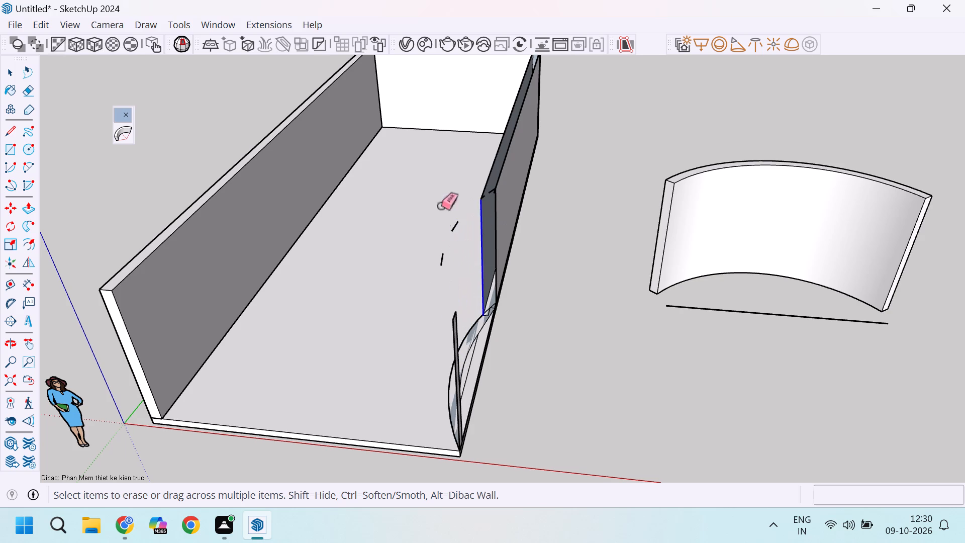
Erase the loose vertical fragments of the former curved section and the inner end edge of the adjoining straight wall.
{"action": "left_click_drag", "start_coordinate": [441, 207], "coordinate": [450, 222]}
{"action": "left_click_drag", "start_coordinate": [461, 213], "coordinate": [475, 226]}
{"action": "left_click", "coordinate": [469, 233]}
{"action": "left_click_drag", "start_coordinate": [469, 233], "coordinate": [456, 233]}
{"action": "left_click_drag", "start_coordinate": [446, 211], "coordinate": [460, 231]}
{"action": "left_click_drag", "start_coordinate": [454, 221], "coordinate": [438, 246]}
{"action": "left_click_drag", "start_coordinate": [438, 246], "coordinate": [447, 268]}
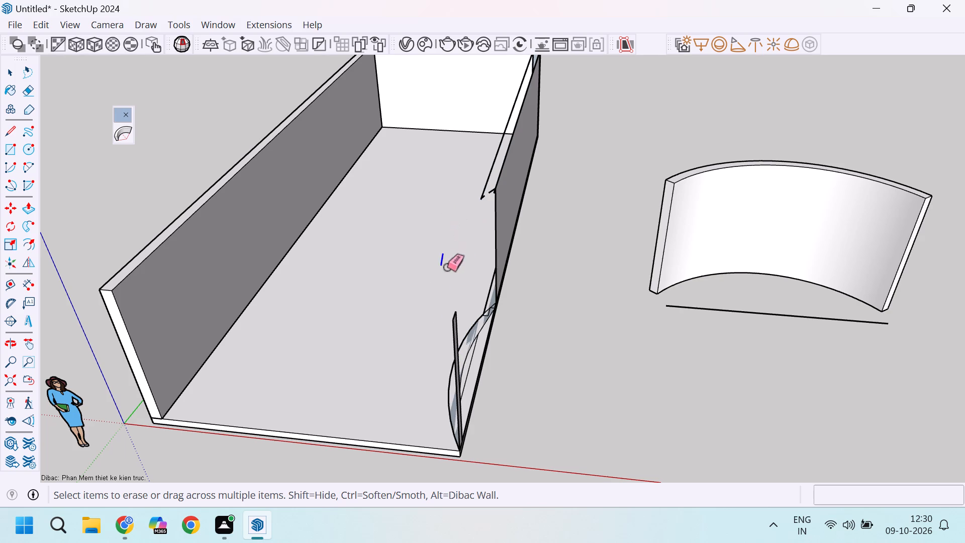
{"action": "left_click_drag", "start_coordinate": [447, 268], "coordinate": [448, 268]}
{"action": "left_click_drag", "start_coordinate": [443, 262], "coordinate": [451, 281]}
Erase the remaining upright and slanted edges of the curved section between the straight wall and the slab's front corner.
{"action": "left_click_drag", "start_coordinate": [453, 309], "coordinate": [468, 347]}
{"action": "left_click_drag", "start_coordinate": [462, 324], "coordinate": [458, 338]}
{"action": "left_click", "coordinate": [458, 338]}
{"action": "left_click_drag", "start_coordinate": [458, 353], "coordinate": [458, 361]}
{"action": "left_click_drag", "start_coordinate": [458, 361], "coordinate": [459, 371]}
{"action": "left_click_drag", "start_coordinate": [459, 371], "coordinate": [459, 378]}
{"action": "left_click", "coordinate": [455, 376]}
{"action": "left_click", "coordinate": [454, 380]}
{"action": "triple_click", "coordinate": [454, 392]}
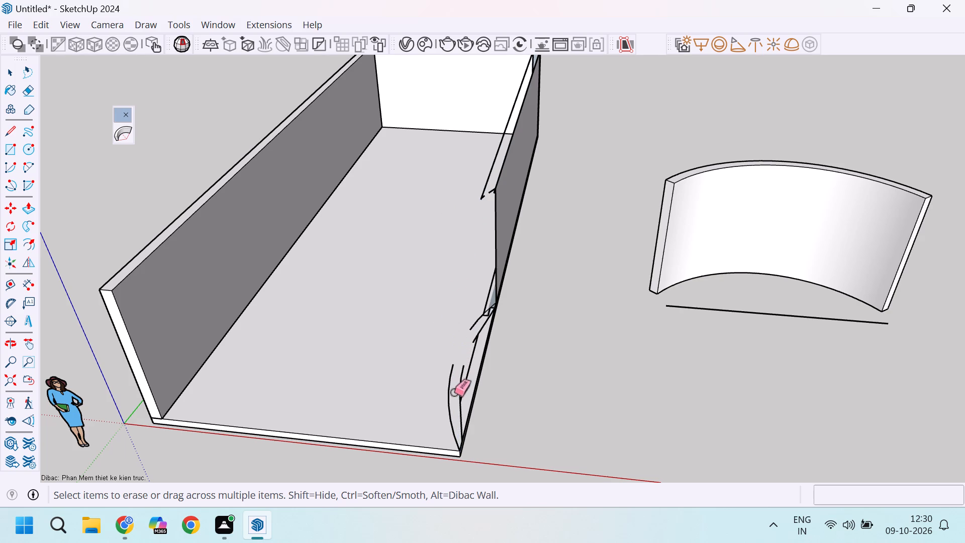
Erase more curved-wall line fragments near the slab's front corner, undoing the stroke that also removes the slab's edges.
{"action": "left_click", "coordinate": [445, 397]}
{"action": "left_click_drag", "start_coordinate": [444, 397], "coordinate": [472, 402]}
{"action": "left_click_drag", "start_coordinate": [442, 388], "coordinate": [487, 409]}
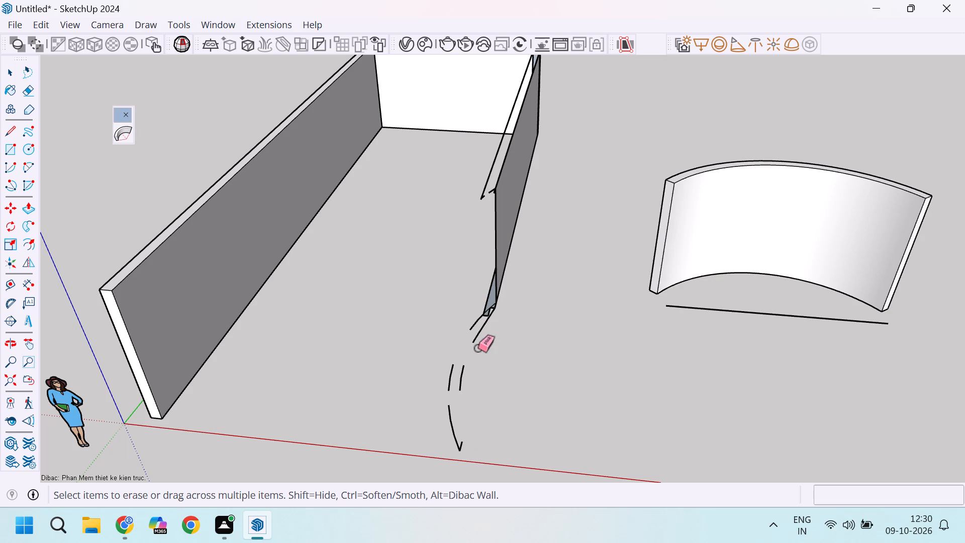
{"action": "key", "text": "ctrl+z"}
{"action": "scroll", "coordinate": [478, 349], "scroll_direction": "up", "scroll_amount": 5}
{"action": "left_click_drag", "start_coordinate": [416, 393], "coordinate": [434, 401]}
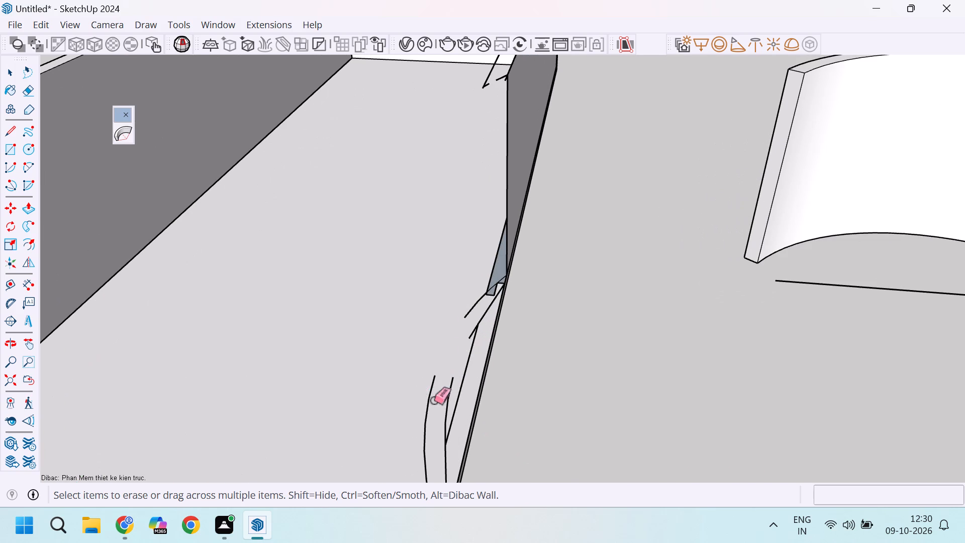
{"action": "left_click_drag", "start_coordinate": [434, 401], "coordinate": [455, 403]}
{"action": "left_click_drag", "start_coordinate": [455, 394], "coordinate": [446, 398]}
{"action": "scroll", "coordinate": [454, 351], "scroll_direction": "down", "scroll_amount": 5}
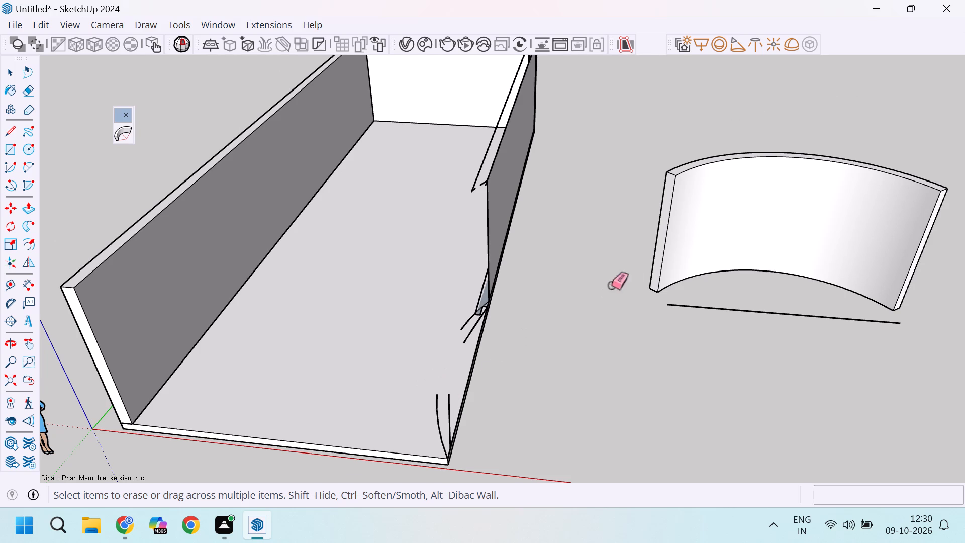
Erase the top and end edges of the straight wall adjoining the former curve, clearing that long side down to the slab.
{"action": "middle_click_drag", "start_coordinate": [481, 233], "coordinate": [543, 251]}
{"action": "scroll", "coordinate": [546, 224], "scroll_direction": "down", "scroll_amount": 4}
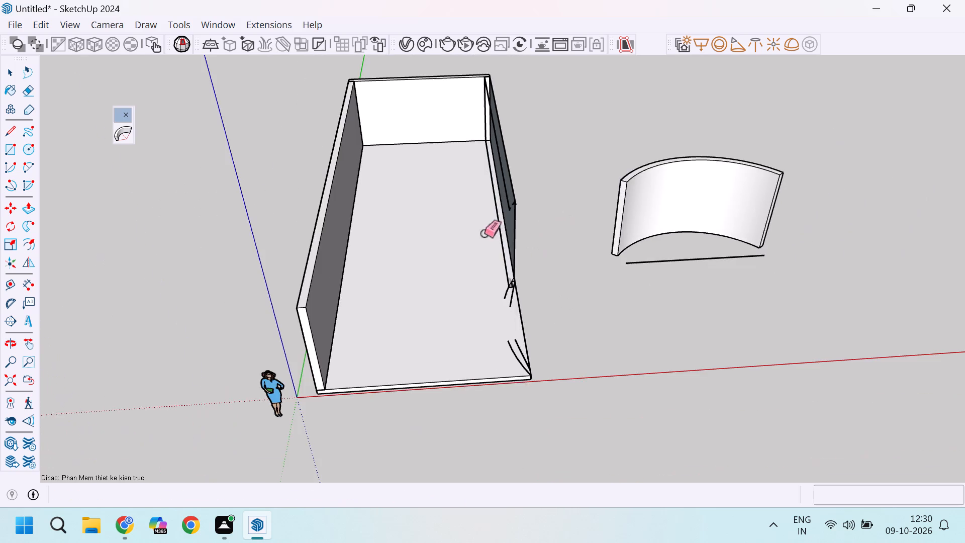
{"action": "middle_click_drag", "start_coordinate": [484, 230], "coordinate": [545, 222]}
{"action": "scroll", "coordinate": [533, 228], "scroll_direction": "up", "scroll_amount": 1}
{"action": "middle_click", "coordinate": [547, 220]}
{"action": "left_click_drag", "start_coordinate": [497, 171], "coordinate": [499, 185]}
{"action": "left_click_drag", "start_coordinate": [504, 176], "coordinate": [505, 184]}
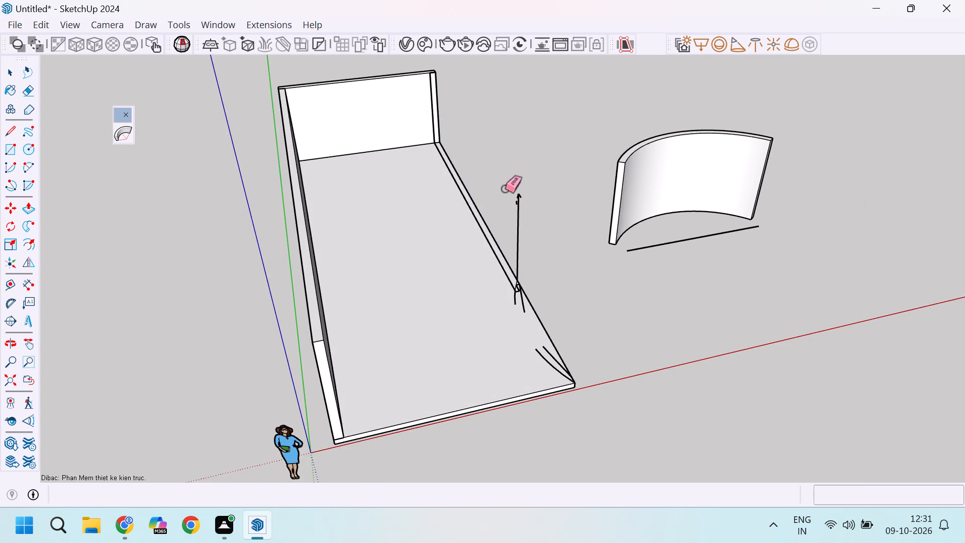
{"action": "left_click", "coordinate": [517, 213]}
{"action": "left_click", "coordinate": [524, 193]}
{"action": "left_click_drag", "start_coordinate": [523, 193], "coordinate": [509, 209]}
{"action": "left_click_drag", "start_coordinate": [524, 187], "coordinate": [519, 205]}
{"action": "left_click_drag", "start_coordinate": [519, 205], "coordinate": [518, 207]}
{"action": "left_click_drag", "start_coordinate": [518, 184], "coordinate": [520, 213]}
Erase the removed straight wall's inner base line from the slab, undoing the accidental erasure of the slab's outer edge.
{"action": "scroll", "coordinate": [512, 293], "scroll_direction": "up", "scroll_amount": 4}
{"action": "left_click", "coordinate": [521, 286]}
{"action": "double_click", "coordinate": [516, 288]}
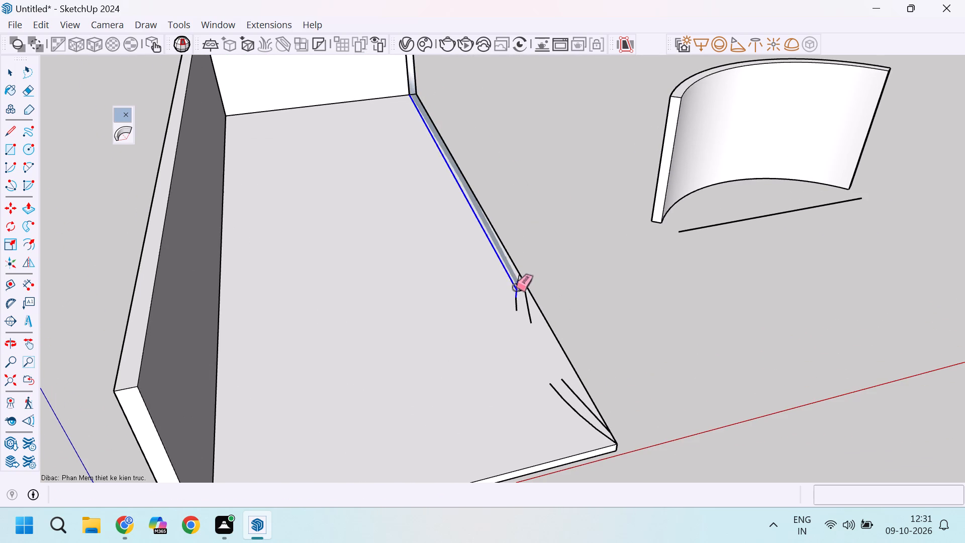
{"action": "left_click", "coordinate": [521, 276]}
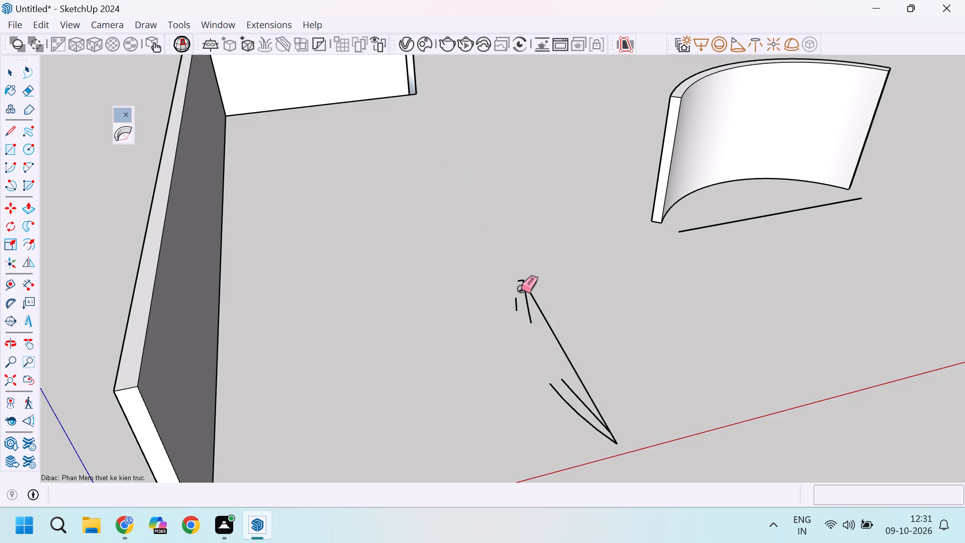
{"action": "key", "text": "ctrl+z"}
{"action": "left_click_drag", "start_coordinate": [512, 271], "coordinate": [517, 315]}
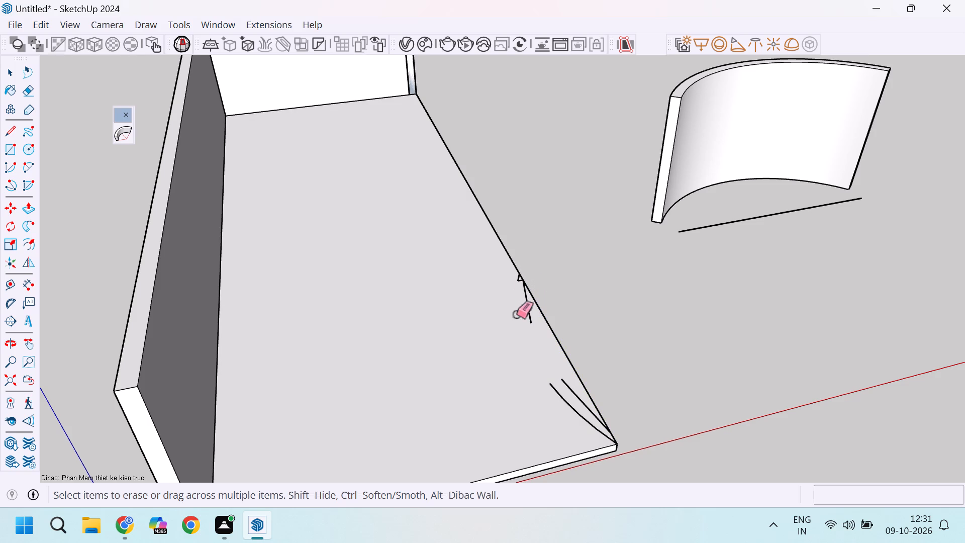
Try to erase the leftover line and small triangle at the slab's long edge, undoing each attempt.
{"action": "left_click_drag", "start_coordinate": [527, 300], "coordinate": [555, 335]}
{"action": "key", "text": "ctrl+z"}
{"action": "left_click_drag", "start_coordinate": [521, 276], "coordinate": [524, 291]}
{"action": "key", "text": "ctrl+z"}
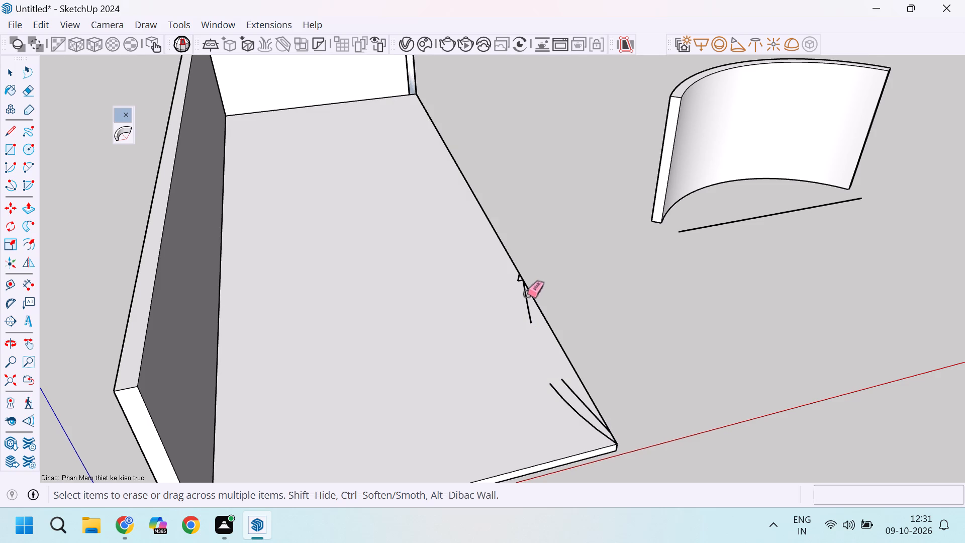
Erase the leftover curved base lines on the slab near its front corner.
{"action": "left_click_drag", "start_coordinate": [561, 383], "coordinate": [569, 395]}
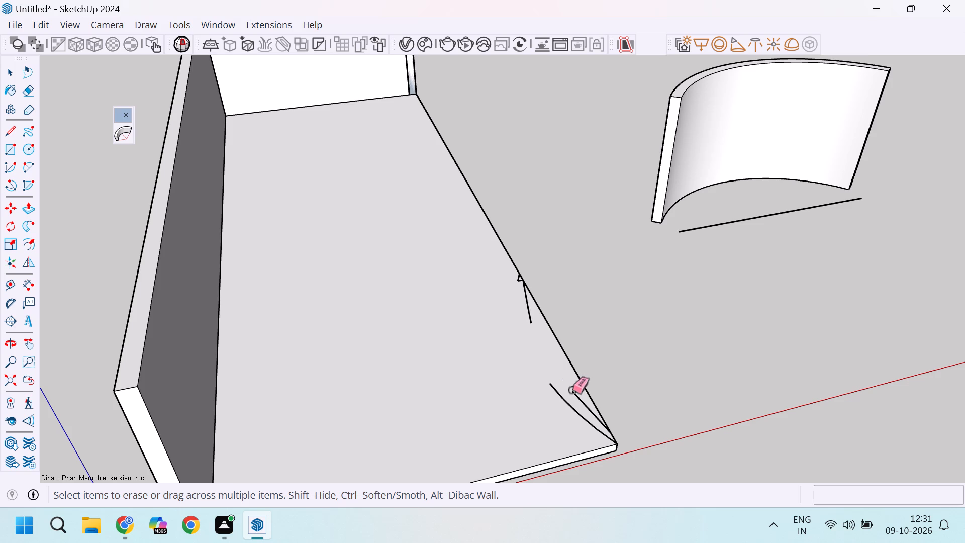
{"action": "scroll", "coordinate": [549, 394], "scroll_direction": "up", "scroll_amount": 9}
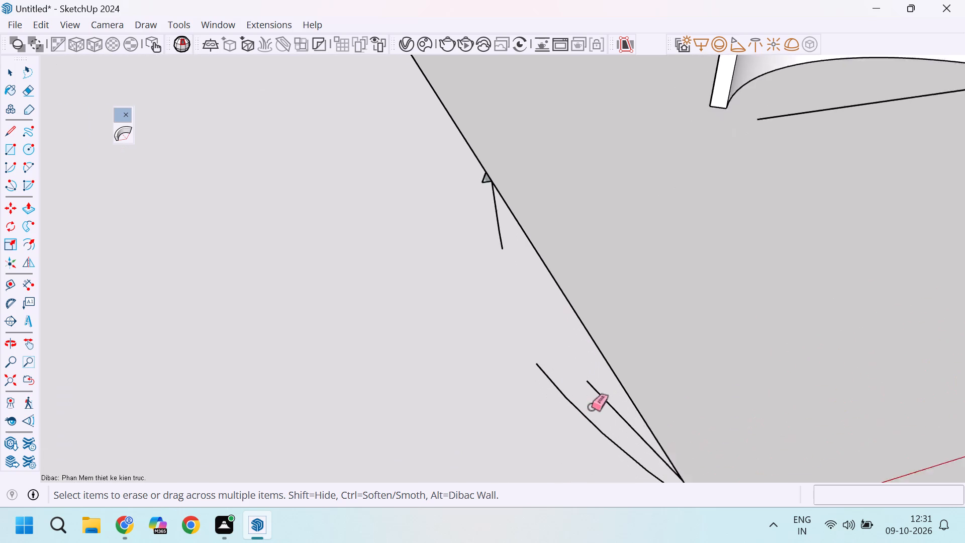
{"action": "left_click", "coordinate": [604, 400]}
{"action": "left_click_drag", "start_coordinate": [608, 390], "coordinate": [573, 439]}
{"action": "left_click_drag", "start_coordinate": [565, 366], "coordinate": [554, 386]}
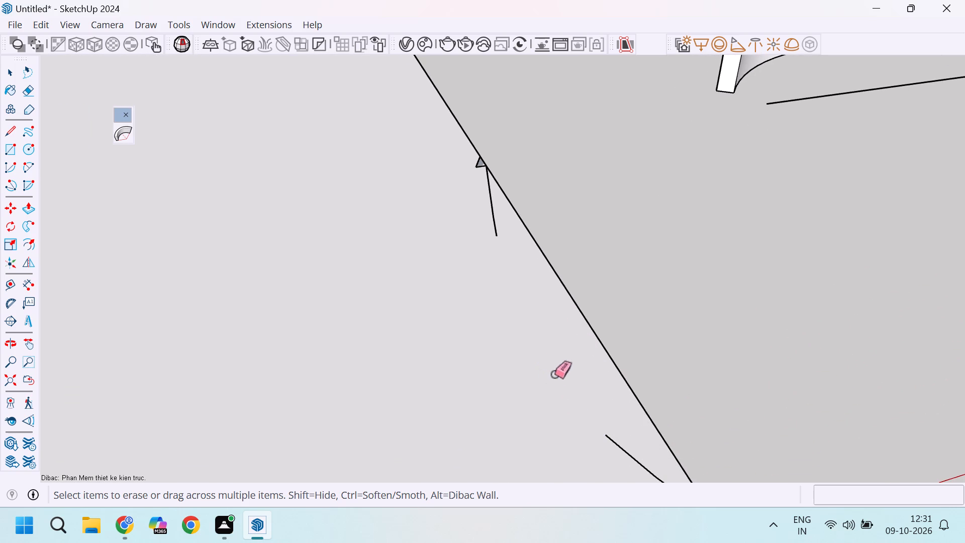
{"action": "scroll", "coordinate": [522, 350], "scroll_direction": "down", "scroll_amount": 11}
{"action": "scroll", "coordinate": [594, 427], "scroll_direction": "up", "scroll_amount": 5}
{"action": "scroll", "coordinate": [520, 315], "scroll_direction": "down", "scroll_amount": 7}
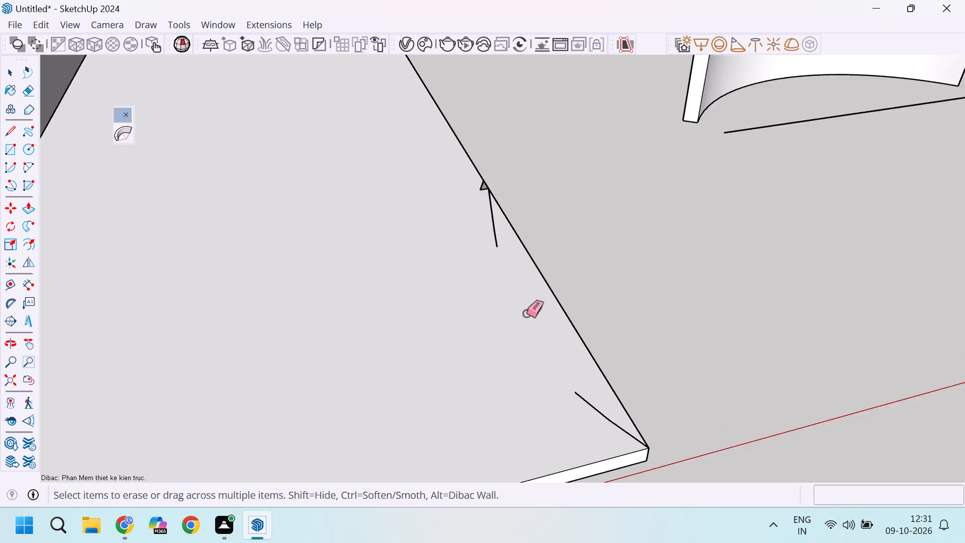
{"action": "scroll", "coordinate": [527, 314], "scroll_direction": "down", "scroll_amount": 4}
{"action": "scroll", "coordinate": [576, 396], "scroll_direction": "up", "scroll_amount": 4}
{"action": "left_click_drag", "start_coordinate": [576, 359], "coordinate": [569, 368]}
{"action": "left_click", "coordinate": [562, 346]}
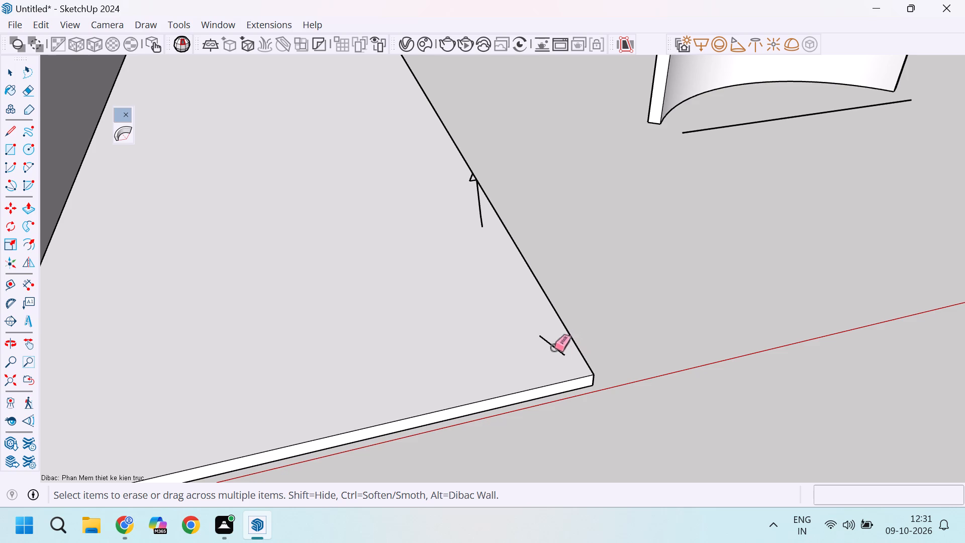
{"action": "left_click", "coordinate": [555, 346]}
Erase the last base line and the small triangle left beside the slab's open long edge.
{"action": "middle_click_drag", "start_coordinate": [533, 393], "coordinate": [366, 389]}
{"action": "scroll", "coordinate": [454, 257], "scroll_direction": "up", "scroll_amount": 4}
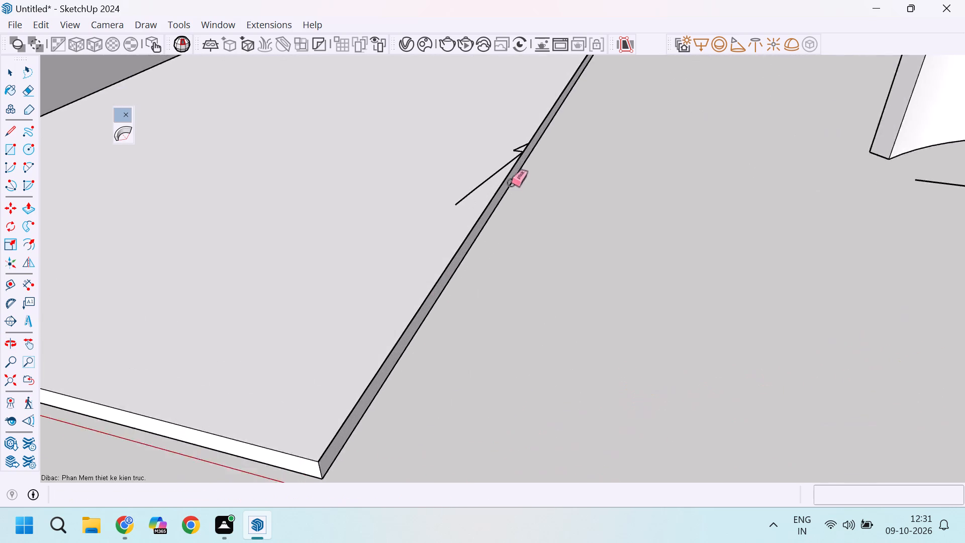
{"action": "scroll", "coordinate": [511, 184], "scroll_direction": "up", "scroll_amount": 6}
{"action": "left_click", "coordinate": [485, 167]}
{"action": "left_click_drag", "start_coordinate": [431, 213], "coordinate": [426, 213]}
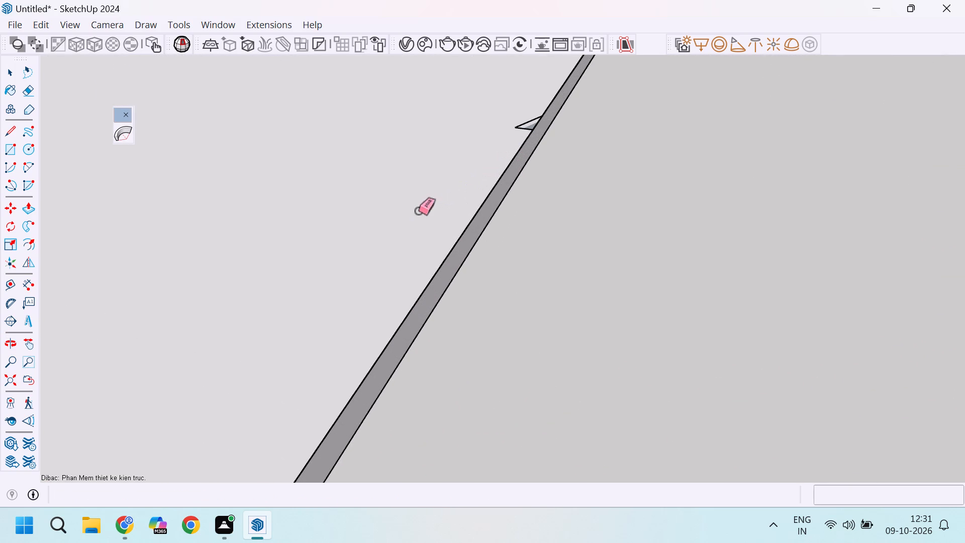
{"action": "left_click_drag", "start_coordinate": [527, 118], "coordinate": [522, 132]}
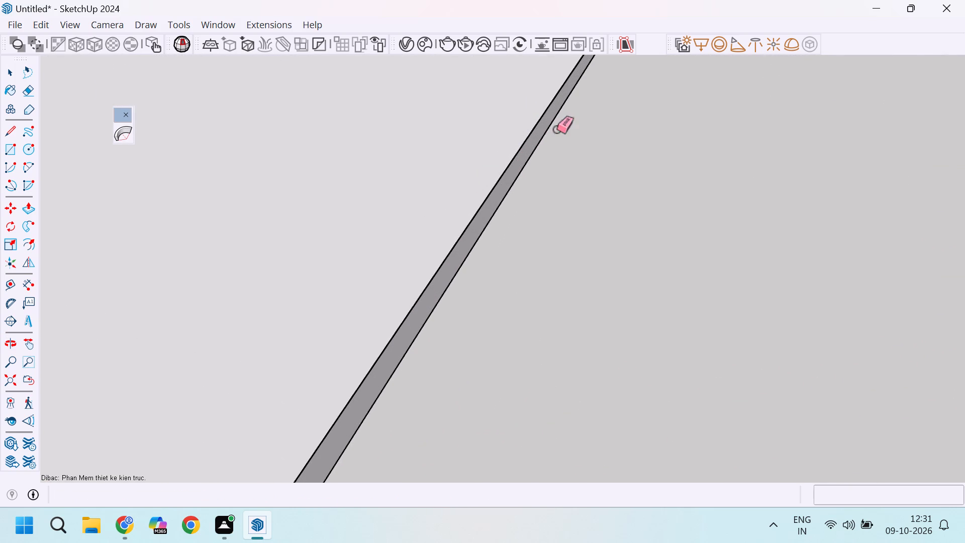
Delete both segments of the loose straight line in front of the bent wall.
{"action": "scroll", "coordinate": [557, 130], "scroll_direction": "down", "scroll_amount": 17}
{"action": "scroll", "coordinate": [581, 130], "scroll_direction": "down", "scroll_amount": 8}
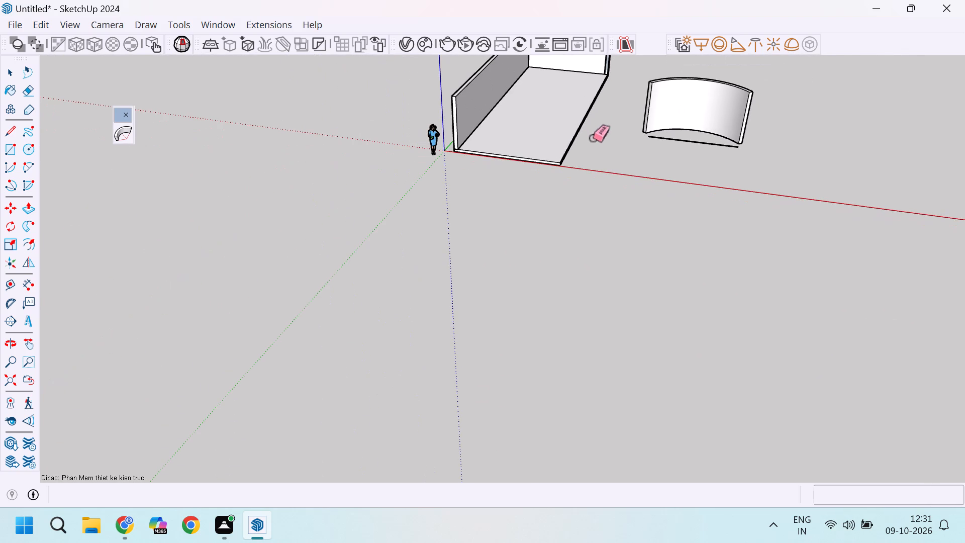
{"action": "scroll", "coordinate": [593, 191], "scroll_direction": "down", "scroll_amount": 5}
{"action": "scroll", "coordinate": [568, 156], "scroll_direction": "up", "scroll_amount": 6}
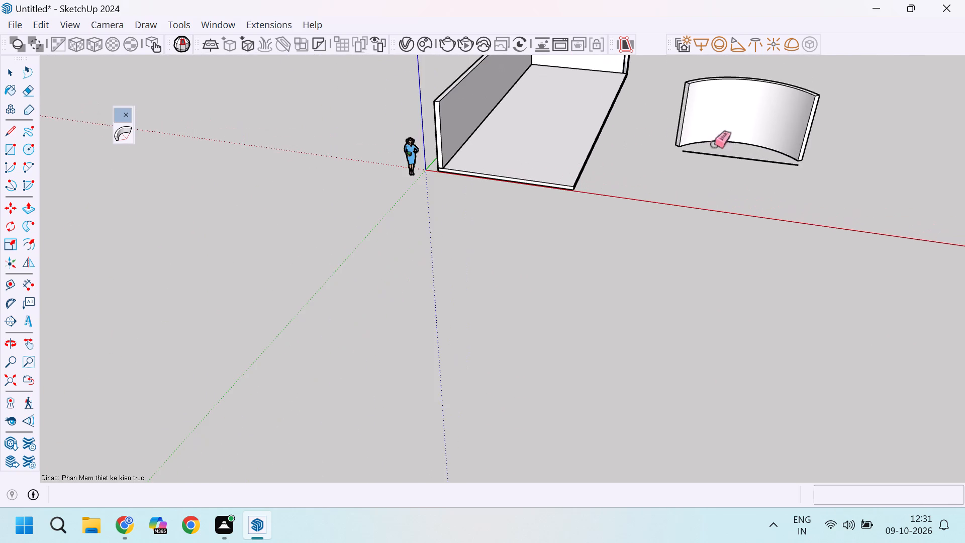
{"action": "scroll", "coordinate": [746, 152], "scroll_direction": "up", "scroll_amount": 3}
{"action": "key", "text": "space"}
{"action": "left_click", "coordinate": [763, 161]}
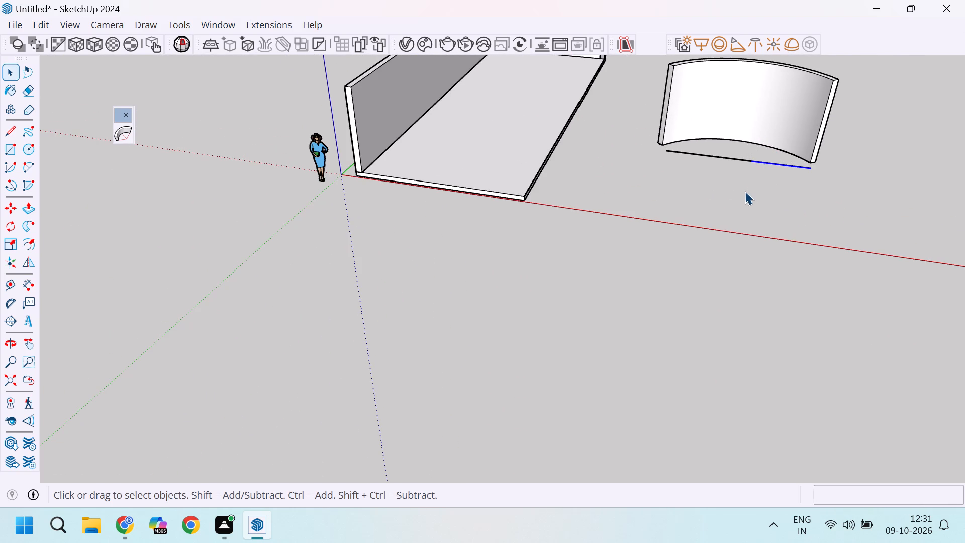
{"action": "key", "text": "Delete"}
{"action": "left_click", "coordinate": [721, 158]}
{"action": "key", "text": "Delete"}
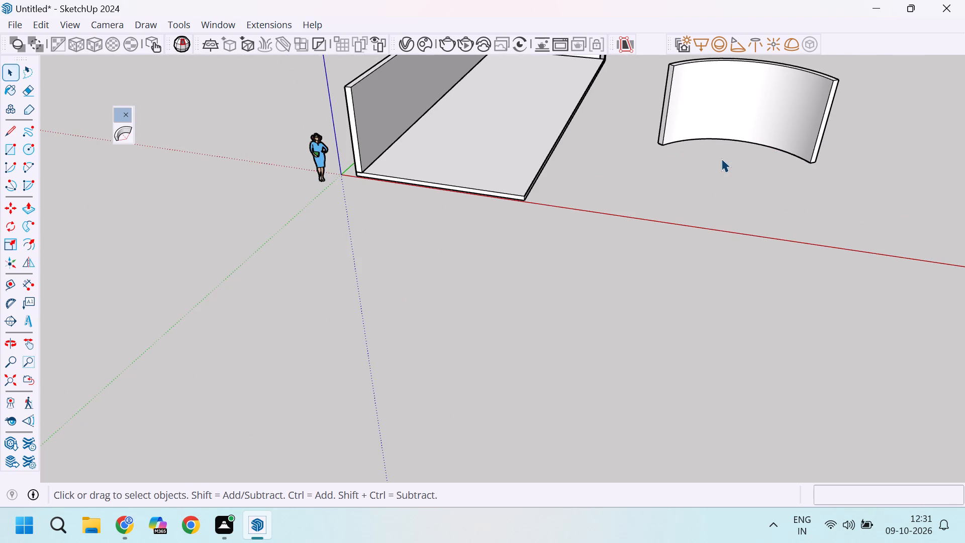
Rotate the bent wall 90° in the ground plane about the bottom corner of its end nearest the slab.
{"action": "scroll", "coordinate": [721, 158], "scroll_direction": "down", "scroll_amount": 4}
{"action": "middle_click_drag", "start_coordinate": [686, 148], "coordinate": [753, 240]}
{"action": "scroll", "coordinate": [734, 199], "scroll_direction": "down", "scroll_amount": 12}
{"action": "scroll", "coordinate": [724, 160], "scroll_direction": "up", "scroll_amount": 6}
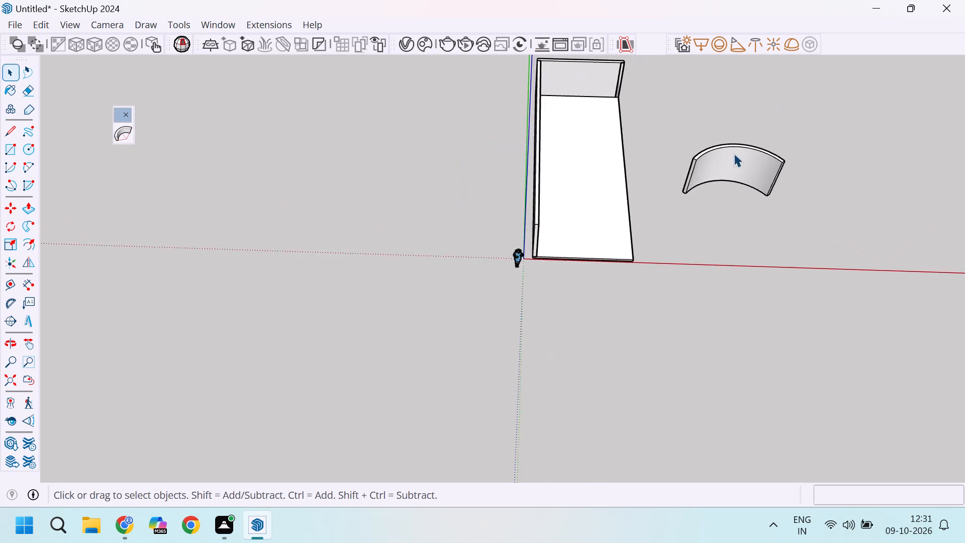
{"action": "scroll", "coordinate": [734, 153], "scroll_direction": "up", "scroll_amount": 2}
{"action": "left_click", "coordinate": [743, 146]}
{"action": "scroll", "coordinate": [748, 147], "scroll_direction": "up", "scroll_amount": 4}
{"action": "key", "text": "q"}
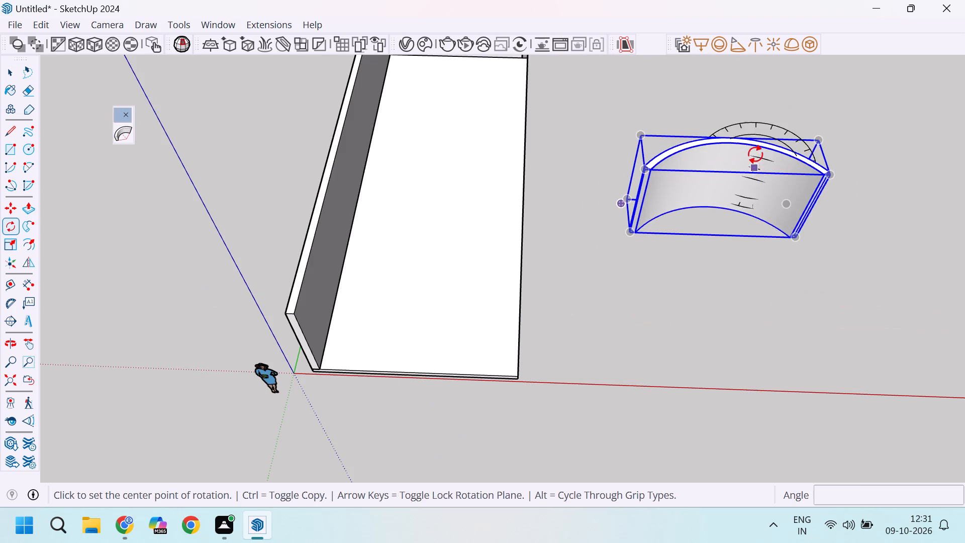
{"action": "middle_click_drag", "start_coordinate": [752, 160], "coordinate": [707, 266]}
{"action": "scroll", "coordinate": [708, 289], "scroll_direction": "down", "scroll_amount": 5}
{"action": "scroll", "coordinate": [624, 261], "scroll_direction": "up", "scroll_amount": 15}
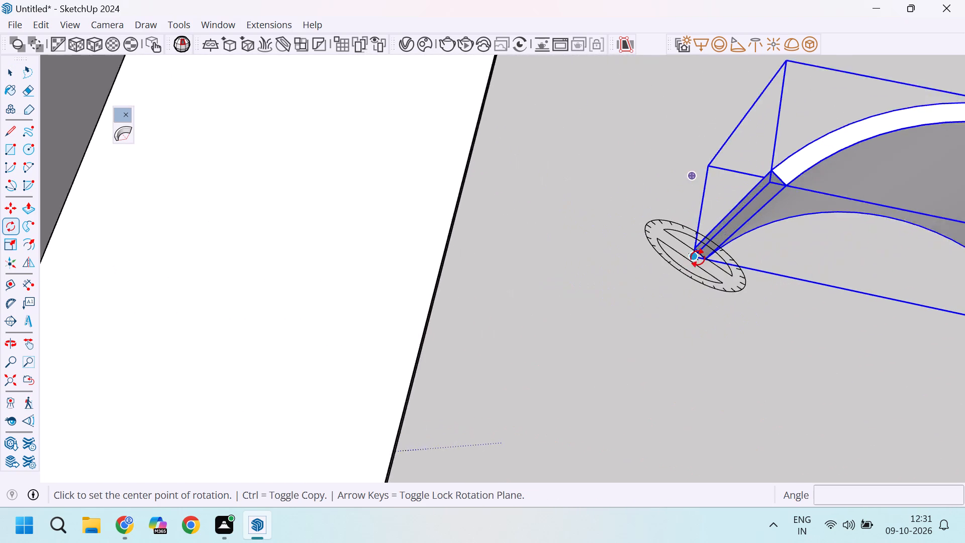
{"action": "scroll", "coordinate": [698, 258], "scroll_direction": "up", "scroll_amount": 8}
{"action": "scroll", "coordinate": [673, 294], "scroll_direction": "down", "scroll_amount": 5}
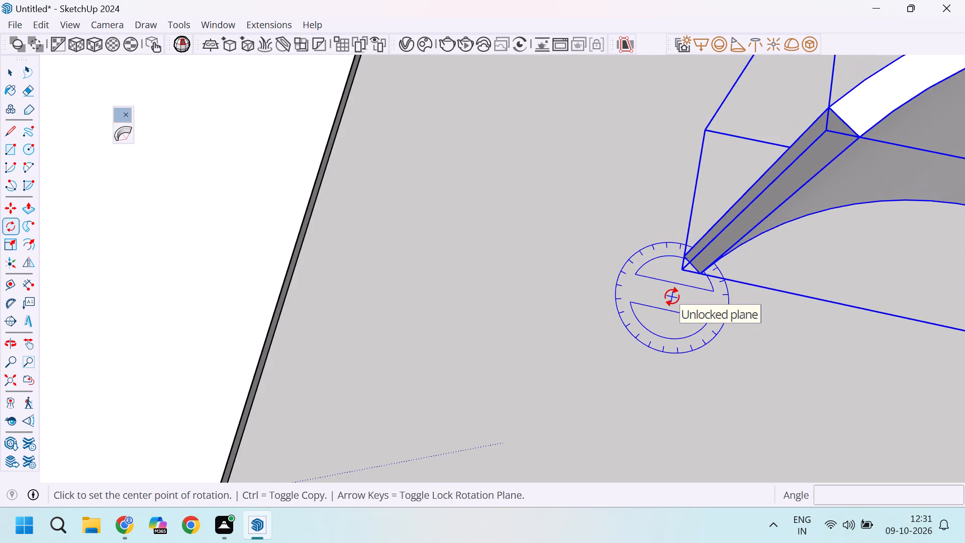
{"action": "scroll", "coordinate": [628, 256], "scroll_direction": "down", "scroll_amount": 5}
{"action": "scroll", "coordinate": [671, 256], "scroll_direction": "up", "scroll_amount": 12}
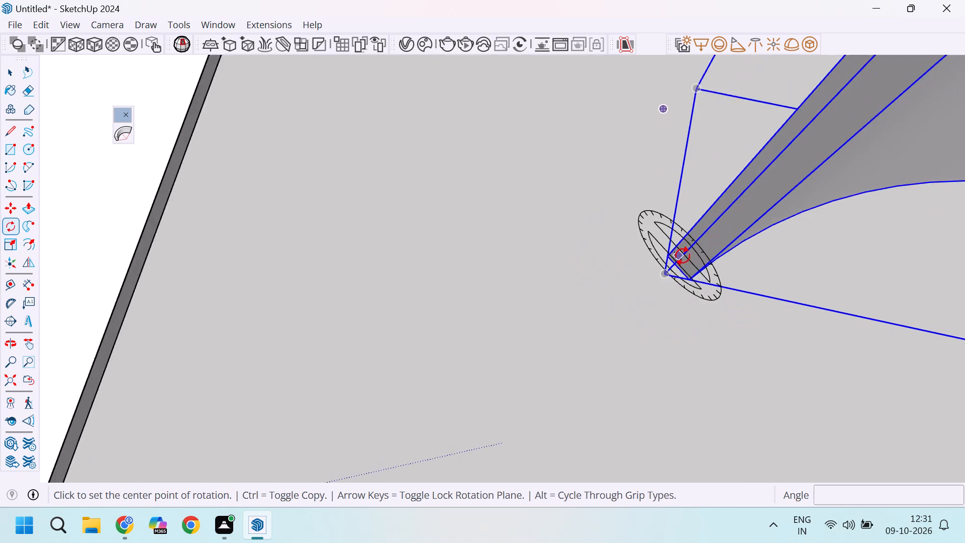
{"action": "scroll", "coordinate": [683, 256], "scroll_direction": "up", "scroll_amount": 20}
{"action": "scroll", "coordinate": [683, 256], "scroll_direction": "up", "scroll_amount": 2}
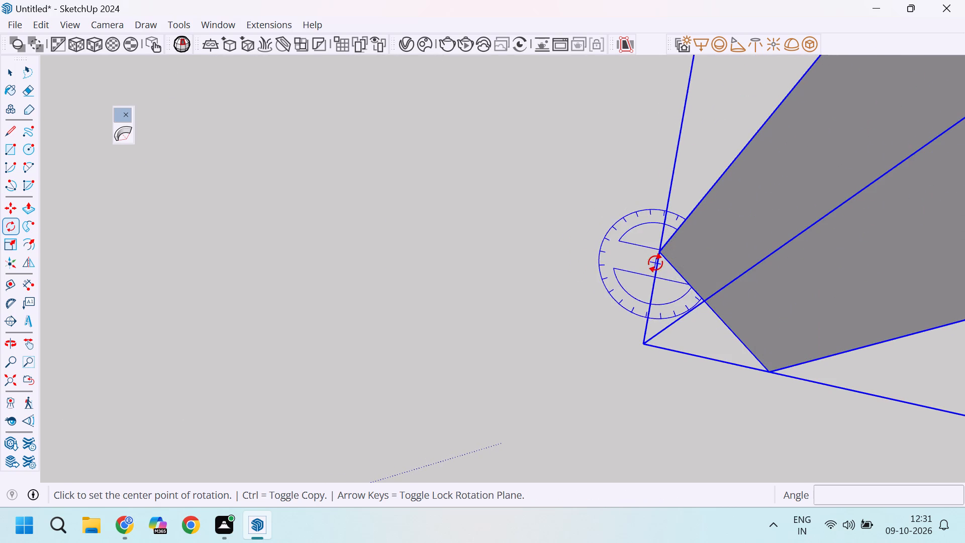
{"action": "middle_click_drag", "start_coordinate": [645, 264], "coordinate": [642, 77]}
{"action": "scroll", "coordinate": [682, 234], "scroll_direction": "down", "scroll_amount": 5}
{"action": "scroll", "coordinate": [649, 270], "scroll_direction": "up", "scroll_amount": 6}
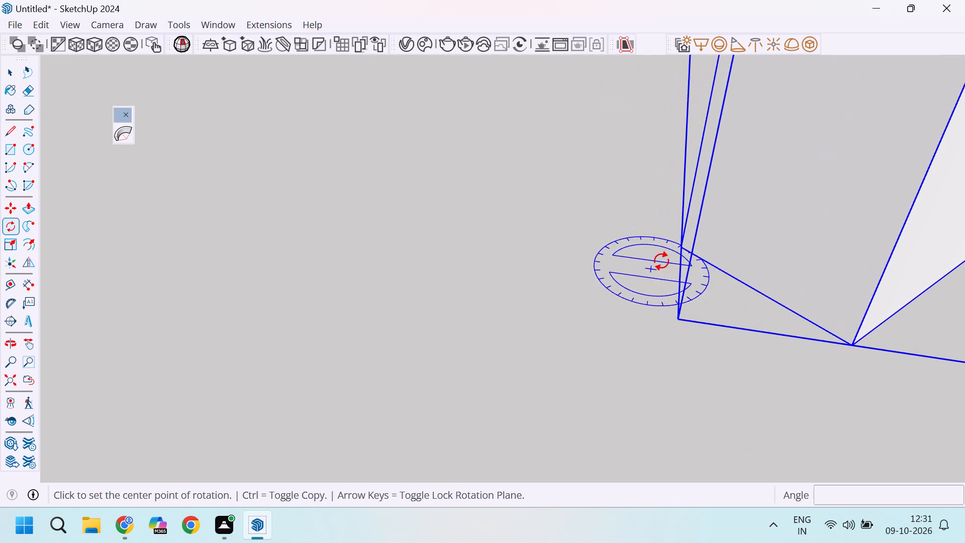
{"action": "left_click", "coordinate": [680, 254]}
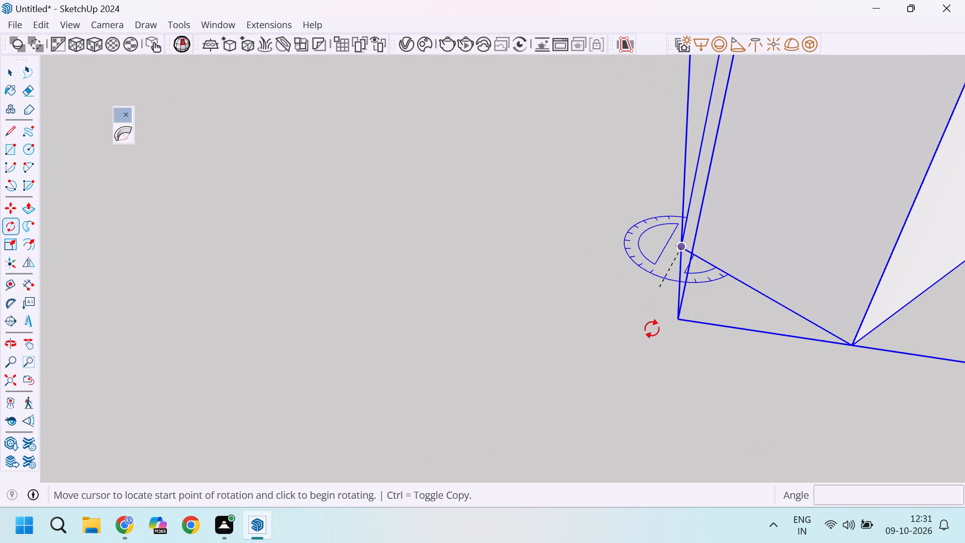
{"action": "scroll", "coordinate": [650, 339], "scroll_direction": "down", "scroll_amount": 20}
{"action": "scroll", "coordinate": [650, 339], "scroll_direction": "down", "scroll_amount": 11}
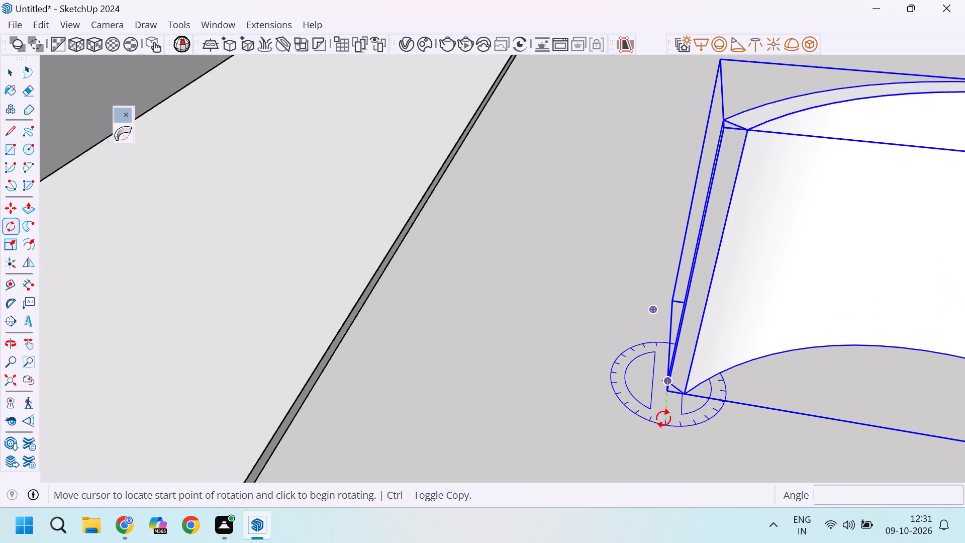
{"action": "scroll", "coordinate": [663, 418], "scroll_direction": "down", "scroll_amount": 14}
{"action": "scroll", "coordinate": [648, 290], "scroll_direction": "down", "scroll_amount": 4}
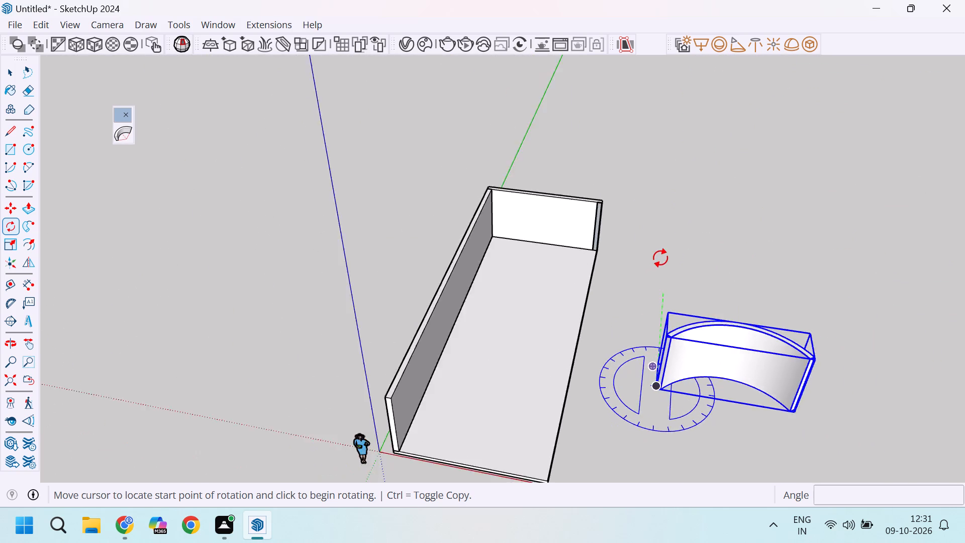
{"action": "scroll", "coordinate": [660, 258], "scroll_direction": "down", "scroll_amount": 6}
{"action": "scroll", "coordinate": [673, 333], "scroll_direction": "up", "scroll_amount": 10}
{"action": "left_click", "coordinate": [642, 398]}
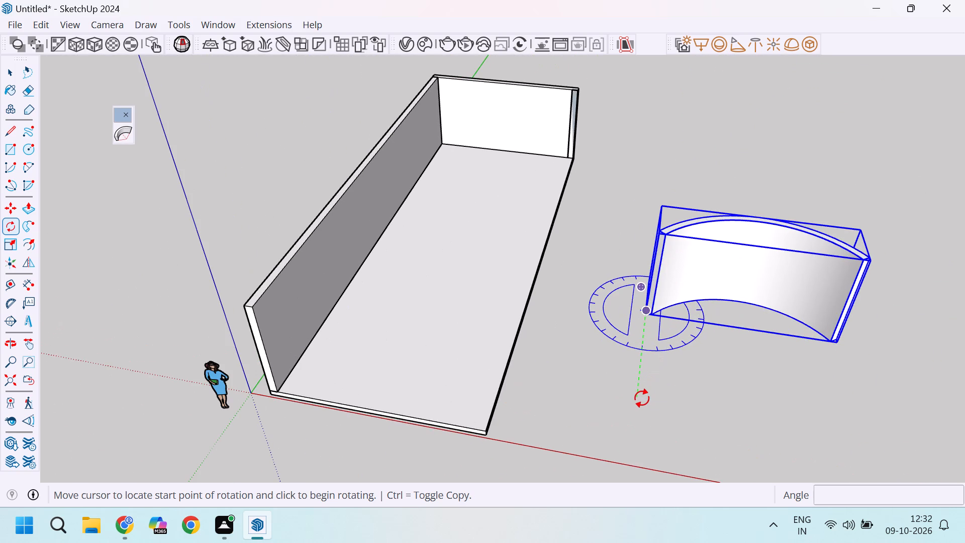
{"action": "type", "text": "90"}
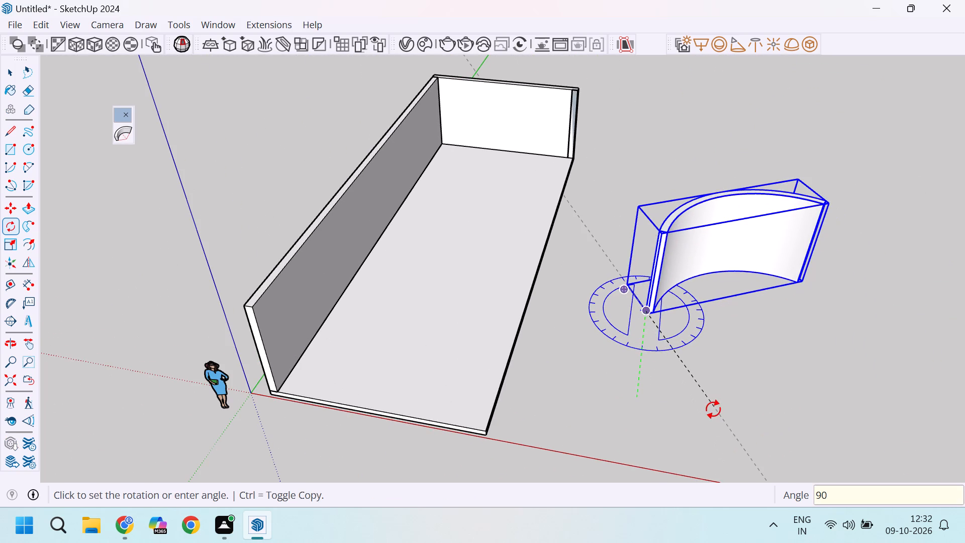
{"action": "key", "text": "Return"}
Move the rotated bent wall by its bottom end corner onto the slab, near the front corner at the open long edge.
{"action": "scroll", "coordinate": [669, 275], "scroll_direction": "up", "scroll_amount": 7}
{"action": "scroll", "coordinate": [661, 309], "scroll_direction": "down", "scroll_amount": 4}
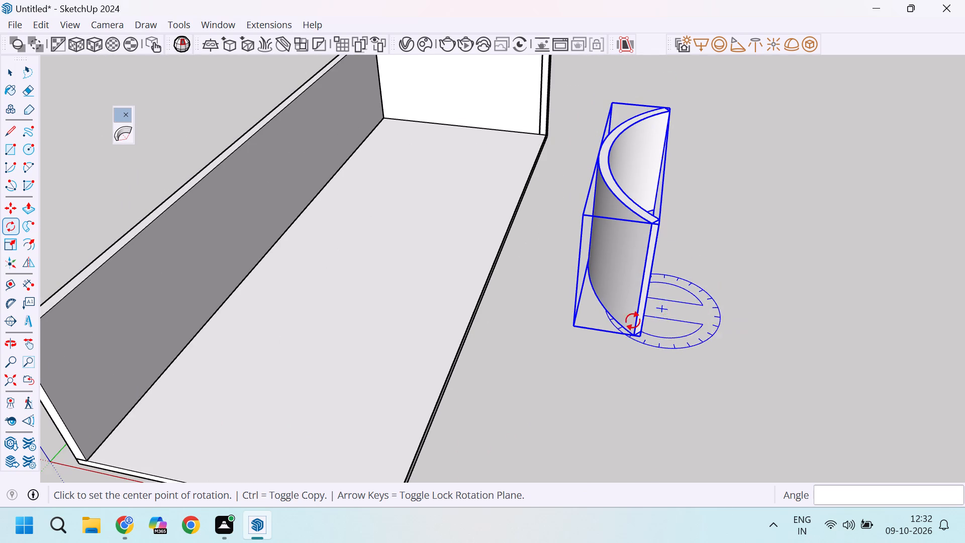
{"action": "scroll", "coordinate": [632, 312], "scroll_direction": "up", "scroll_amount": 5}
{"action": "scroll", "coordinate": [670, 349], "scroll_direction": "down", "scroll_amount": 6}
{"action": "scroll", "coordinate": [669, 358], "scroll_direction": "up", "scroll_amount": 6}
{"action": "key", "text": "m"}
{"action": "scroll", "coordinate": [666, 358], "scroll_direction": "up", "scroll_amount": 5}
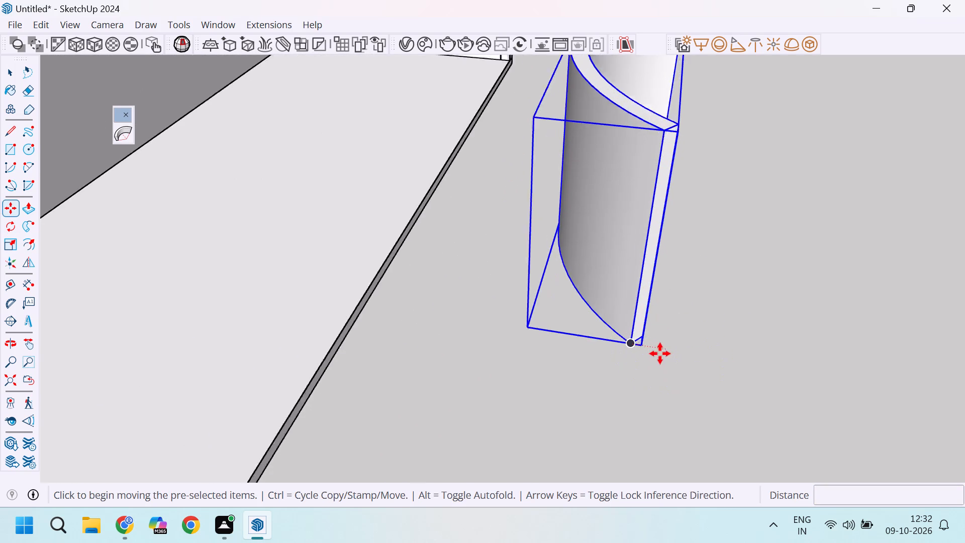
{"action": "left_click", "coordinate": [640, 329]}
{"action": "scroll", "coordinate": [673, 258], "scroll_direction": "down", "scroll_amount": 11}
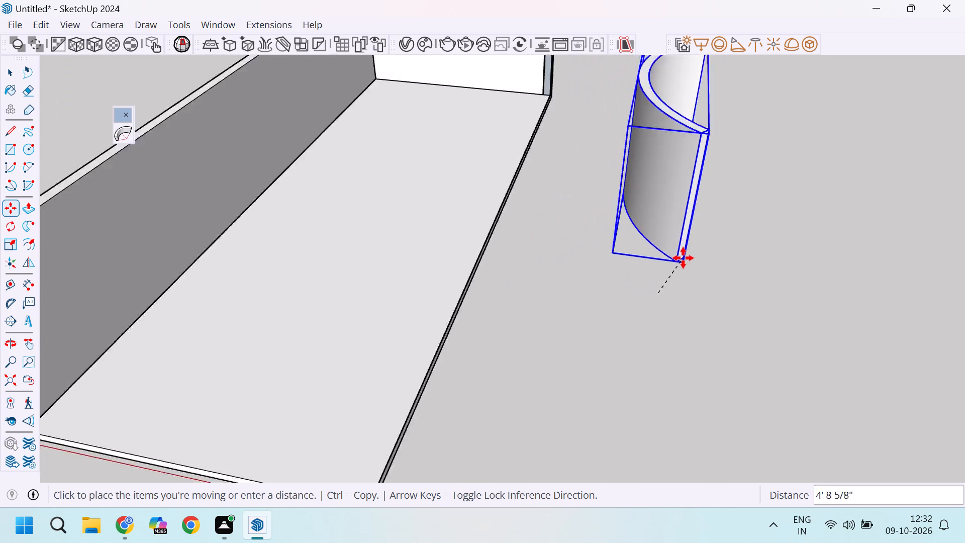
{"action": "scroll", "coordinate": [683, 258], "scroll_direction": "down", "scroll_amount": 6}
{"action": "scroll", "coordinate": [556, 322], "scroll_direction": "up", "scroll_amount": 20}
{"action": "scroll", "coordinate": [556, 322], "scroll_direction": "up", "scroll_amount": 1}
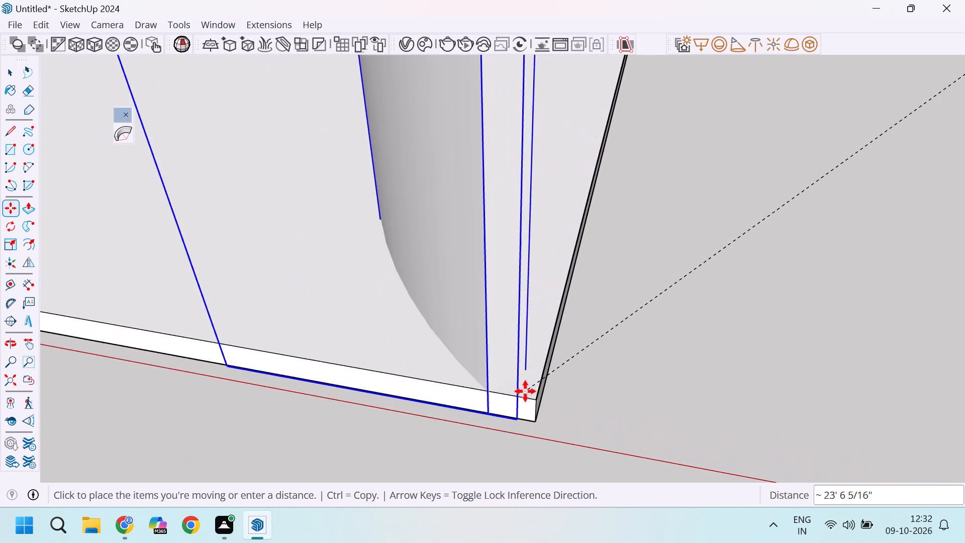
{"action": "scroll", "coordinate": [530, 389], "scroll_direction": "up", "scroll_amount": 4}
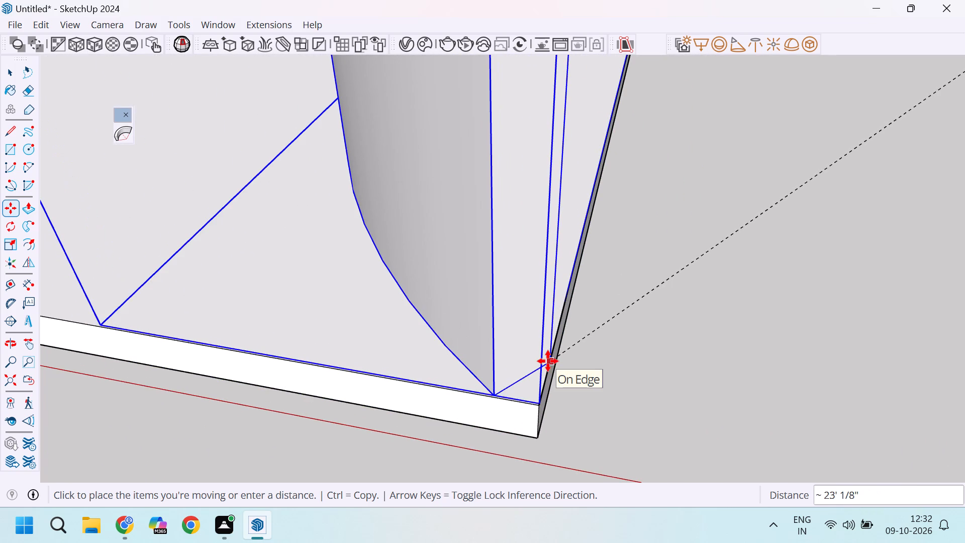
{"action": "scroll", "coordinate": [548, 361], "scroll_direction": "up", "scroll_amount": 3}
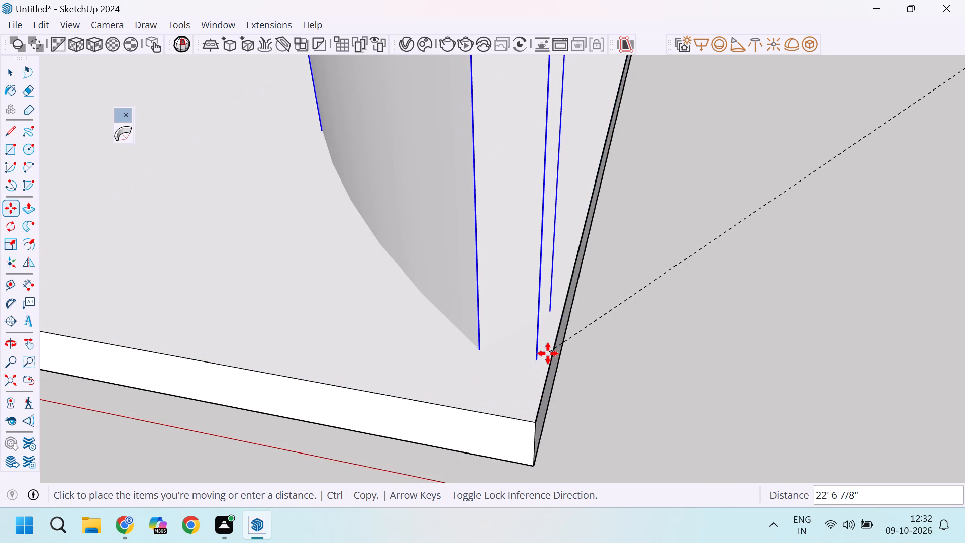
{"action": "scroll", "coordinate": [546, 338], "scroll_direction": "down", "scroll_amount": 2}
{"action": "left_click", "coordinate": [546, 338]}
Shift the bent wall to line up with the slab's front edge and its open long edge.
{"action": "scroll", "coordinate": [492, 374], "scroll_direction": "up", "scroll_amount": 4}
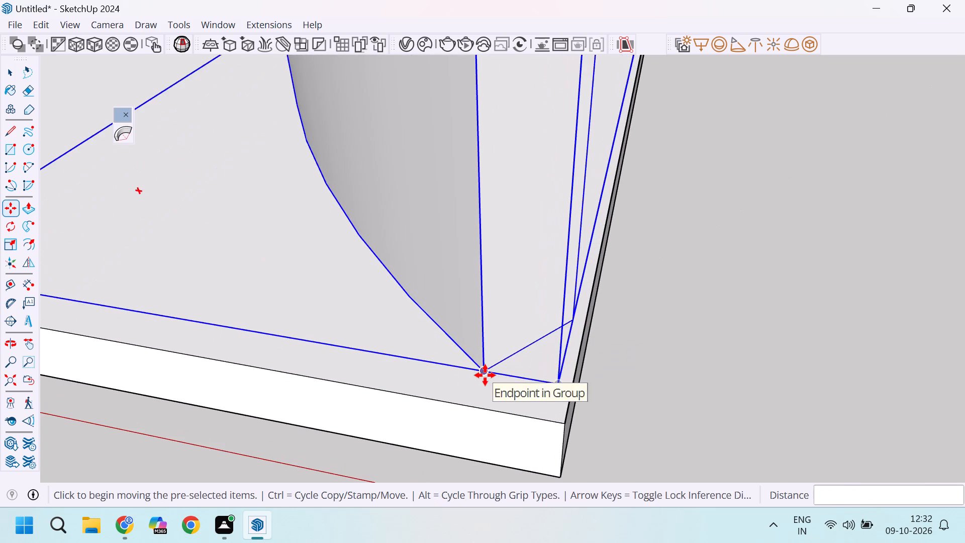
{"action": "left_click", "coordinate": [485, 375]}
{"action": "left_click", "coordinate": [475, 402]}
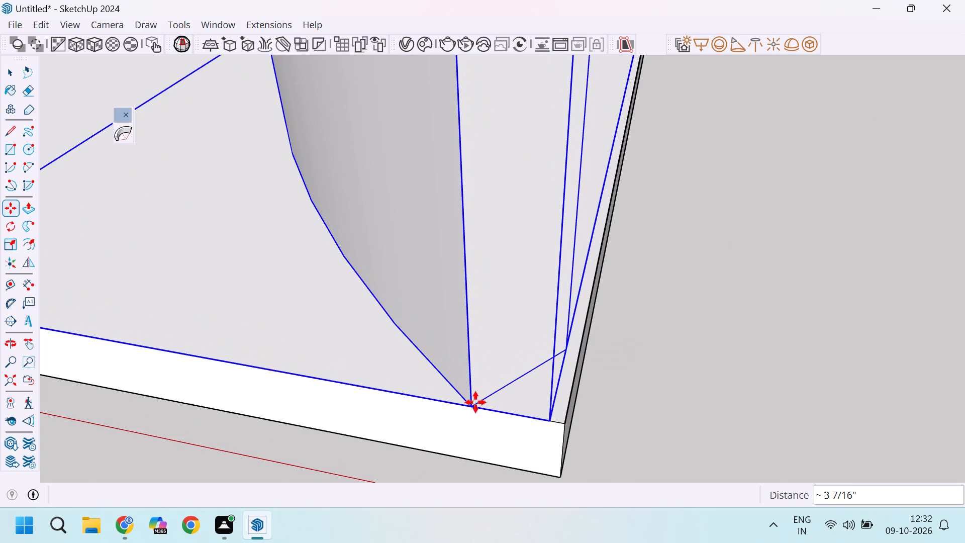
{"action": "scroll", "coordinate": [546, 364], "scroll_direction": "down", "scroll_amount": 3}
{"action": "scroll", "coordinate": [561, 355], "scroll_direction": "up", "scroll_amount": 5}
{"action": "left_click", "coordinate": [563, 349]}
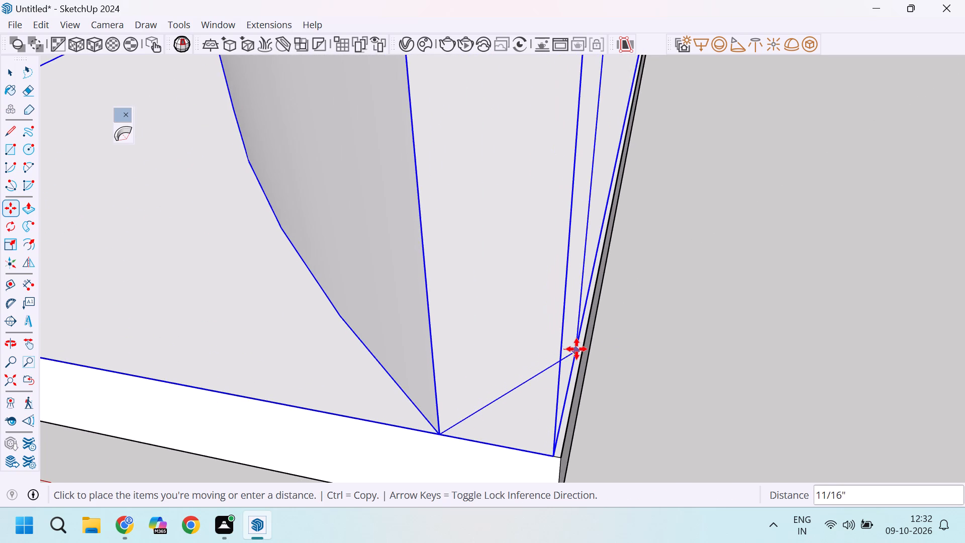
{"action": "left_click", "coordinate": [582, 350]}
{"action": "scroll", "coordinate": [543, 359], "scroll_direction": "down", "scroll_amount": 5}
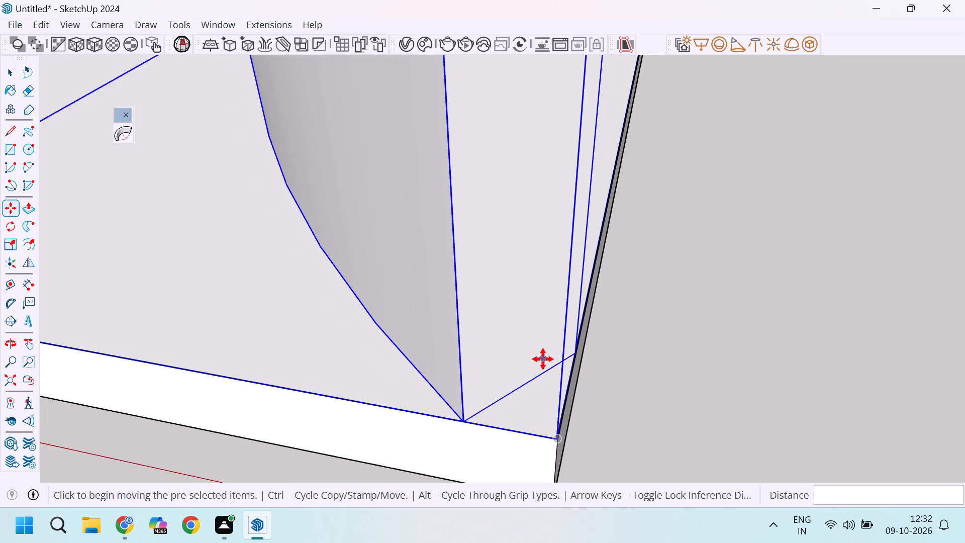
{"action": "scroll", "coordinate": [543, 359], "scroll_direction": "down", "scroll_amount": 4}
{"action": "key", "text": "space"}
{"action": "left_click", "coordinate": [639, 349]}
Examine from several angles how the bent wall sits at the slab's front corner and along the open side.
{"action": "scroll", "coordinate": [637, 350], "scroll_direction": "down", "scroll_amount": 20}
{"action": "scroll", "coordinate": [637, 350], "scroll_direction": "down", "scroll_amount": 6}
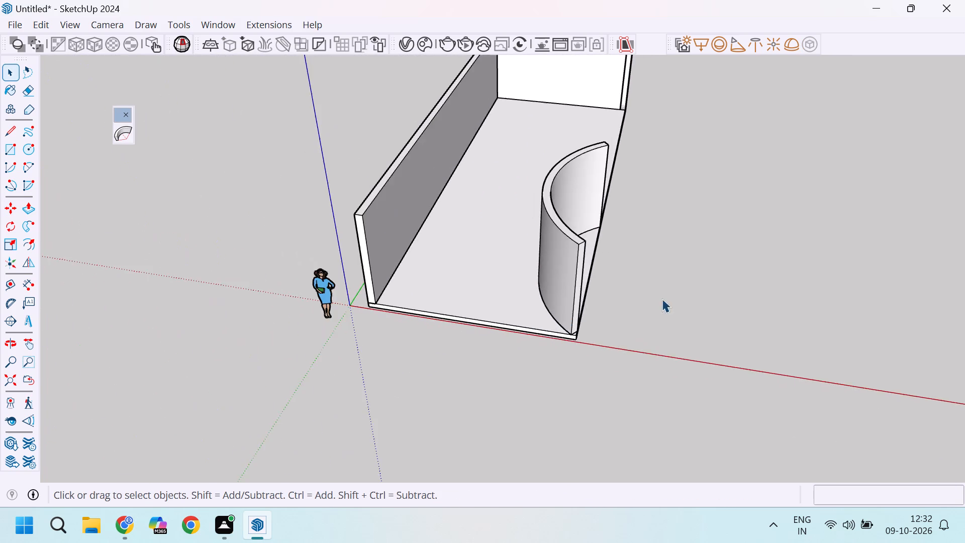
{"action": "middle_click_drag", "start_coordinate": [662, 299], "coordinate": [500, 264]}
{"action": "scroll", "coordinate": [528, 244], "scroll_direction": "up", "scroll_amount": 6}
{"action": "scroll", "coordinate": [553, 293], "scroll_direction": "down", "scroll_amount": 5}
{"action": "middle_click_drag", "start_coordinate": [463, 327], "coordinate": [631, 348]}
{"action": "scroll", "coordinate": [636, 336], "scroll_direction": "down", "scroll_amount": 4}
{"action": "scroll", "coordinate": [600, 327], "scroll_direction": "up", "scroll_amount": 8}
{"action": "middle_click_drag", "start_coordinate": [670, 368], "coordinate": [646, 366]}
{"action": "scroll", "coordinate": [652, 368], "scroll_direction": "up", "scroll_amount": 4}
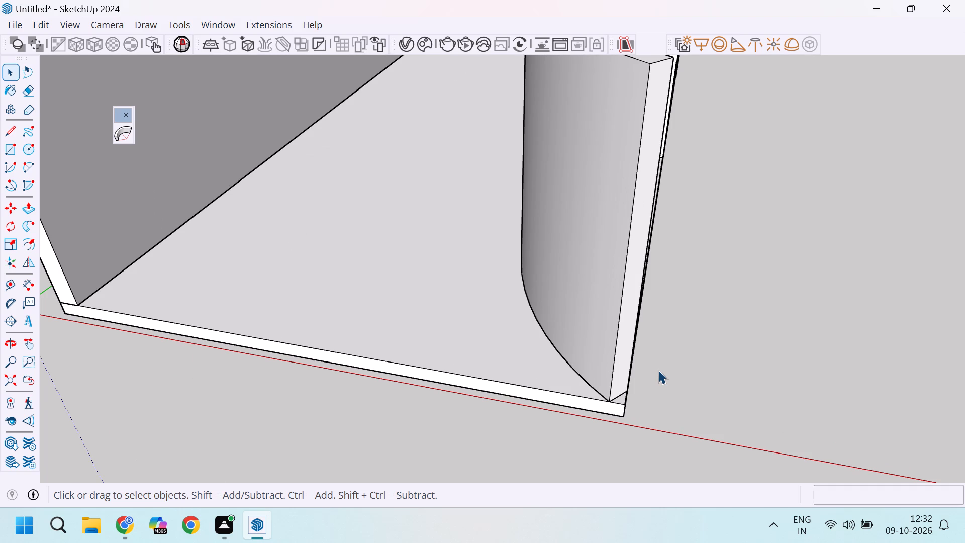
{"action": "scroll", "coordinate": [658, 370], "scroll_direction": "down", "scroll_amount": 2}
{"action": "scroll", "coordinate": [554, 354], "scroll_direction": "down", "scroll_amount": 4}
{"action": "scroll", "coordinate": [590, 390], "scroll_direction": "up", "scroll_amount": 5}
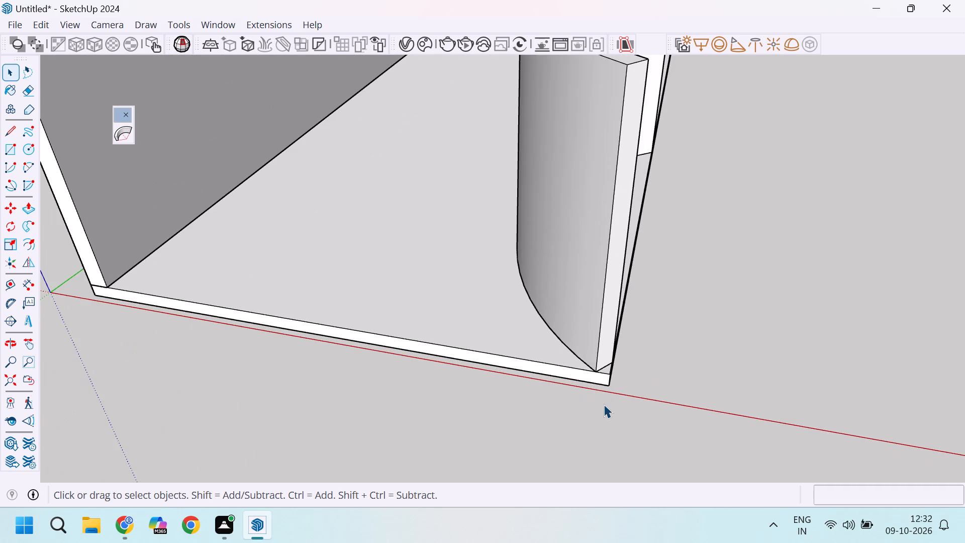
{"action": "scroll", "coordinate": [622, 455], "scroll_direction": "down", "scroll_amount": 7}
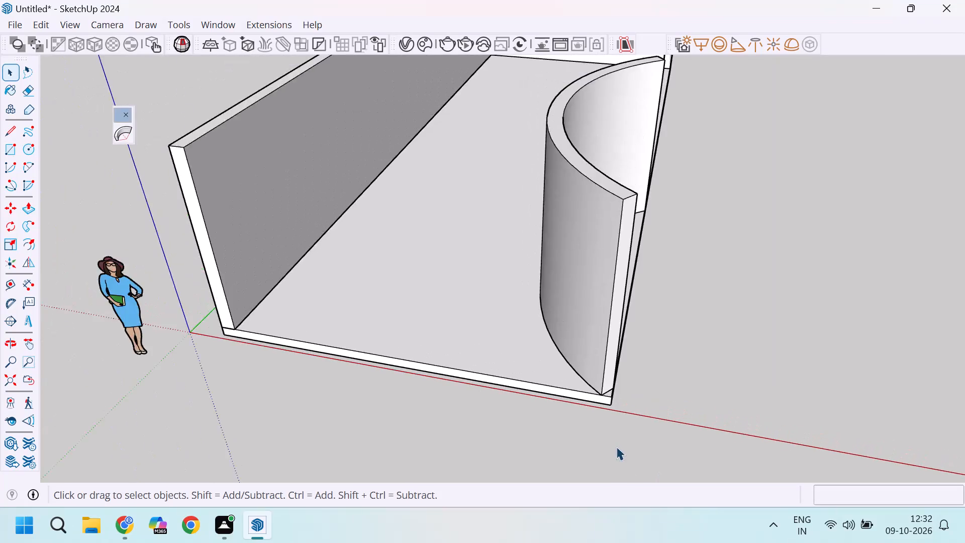
{"action": "scroll", "coordinate": [616, 446], "scroll_direction": "down", "scroll_amount": 2}
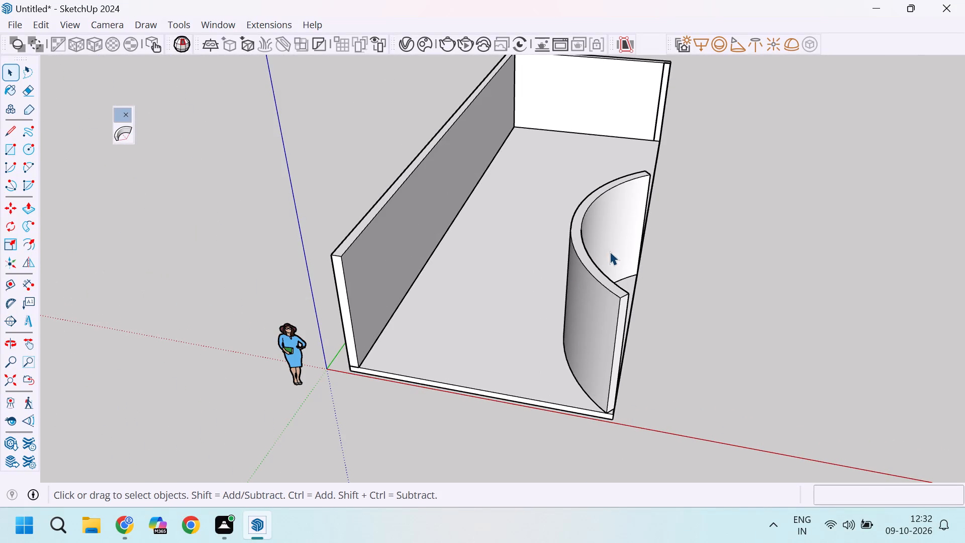
{"action": "scroll", "coordinate": [618, 251], "scroll_direction": "down", "scroll_amount": 8}
{"action": "scroll", "coordinate": [632, 247], "scroll_direction": "up", "scroll_amount": 3}
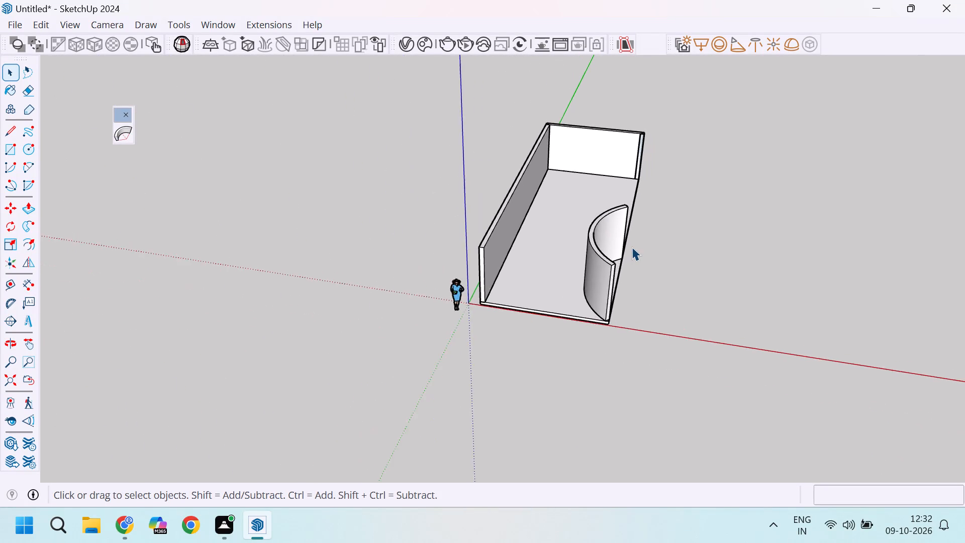
{"action": "scroll", "coordinate": [632, 247], "scroll_direction": "up", "scroll_amount": 11}
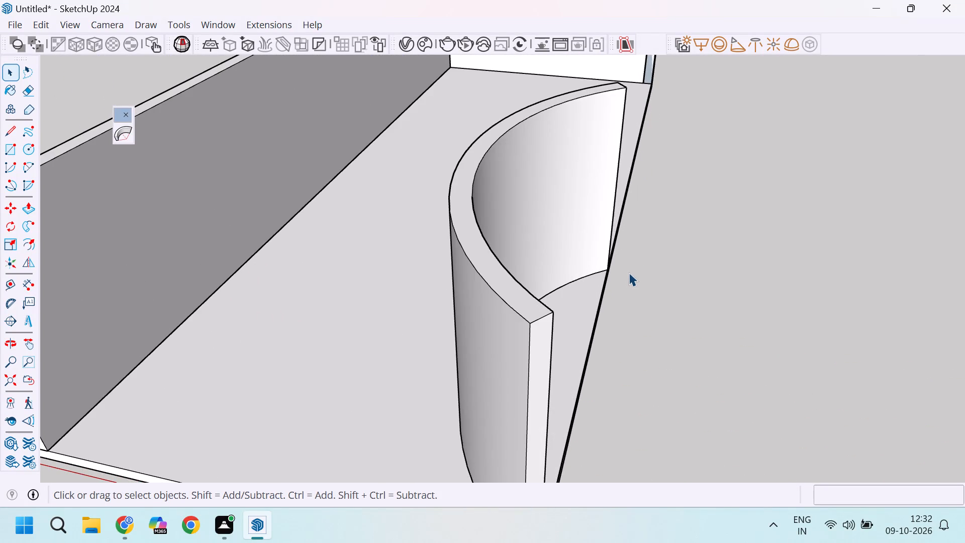
{"action": "scroll", "coordinate": [577, 184], "scroll_direction": "down", "scroll_amount": 9}
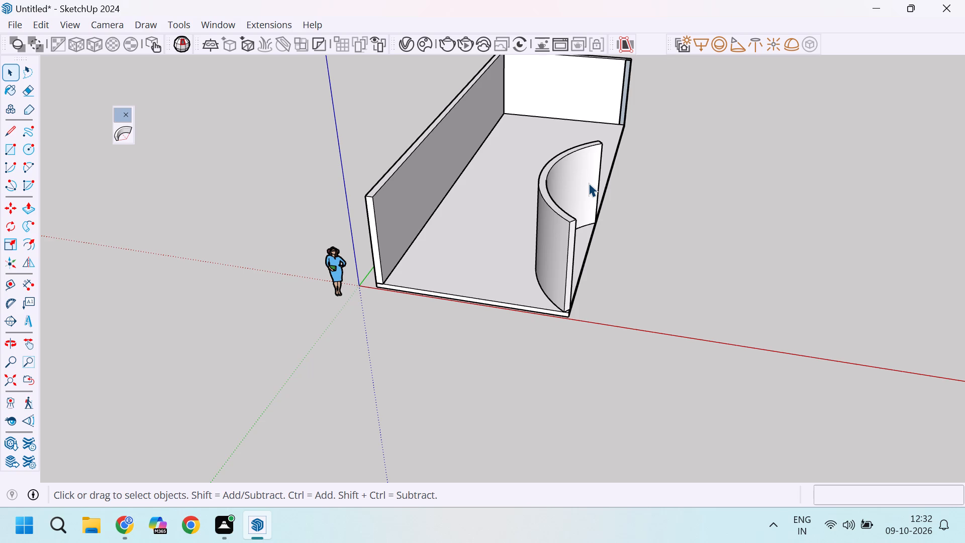
{"action": "scroll", "coordinate": [564, 122], "scroll_direction": "down", "scroll_amount": 4}
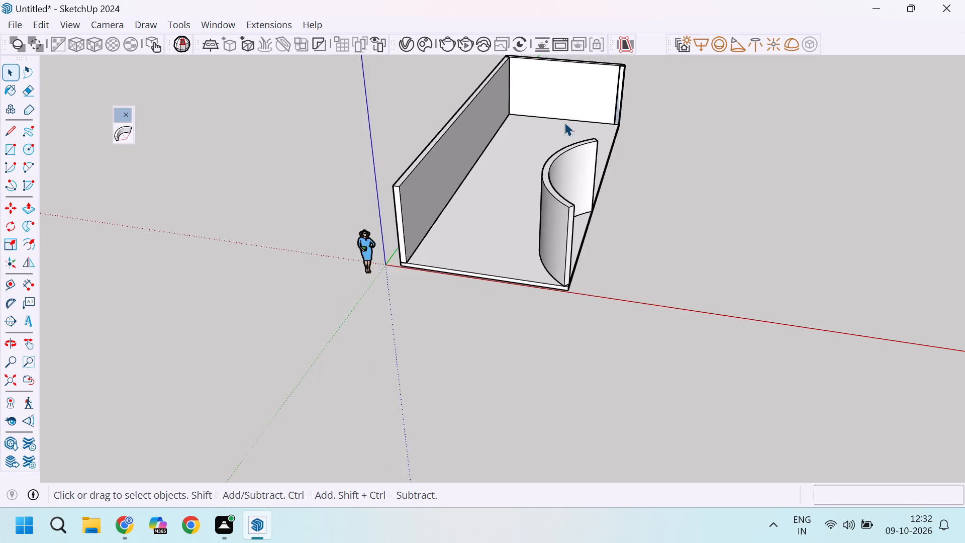
{"action": "scroll", "coordinate": [564, 122], "scroll_direction": "down", "scroll_amount": 1}
{"action": "scroll", "coordinate": [576, 195], "scroll_direction": "up", "scroll_amount": 4}
{"action": "scroll", "coordinate": [569, 195], "scroll_direction": "down", "scroll_amount": 1}
{"action": "middle_click_drag", "start_coordinate": [549, 170], "coordinate": [459, 284]}
{"action": "scroll", "coordinate": [544, 217], "scroll_direction": "up", "scroll_amount": 4}
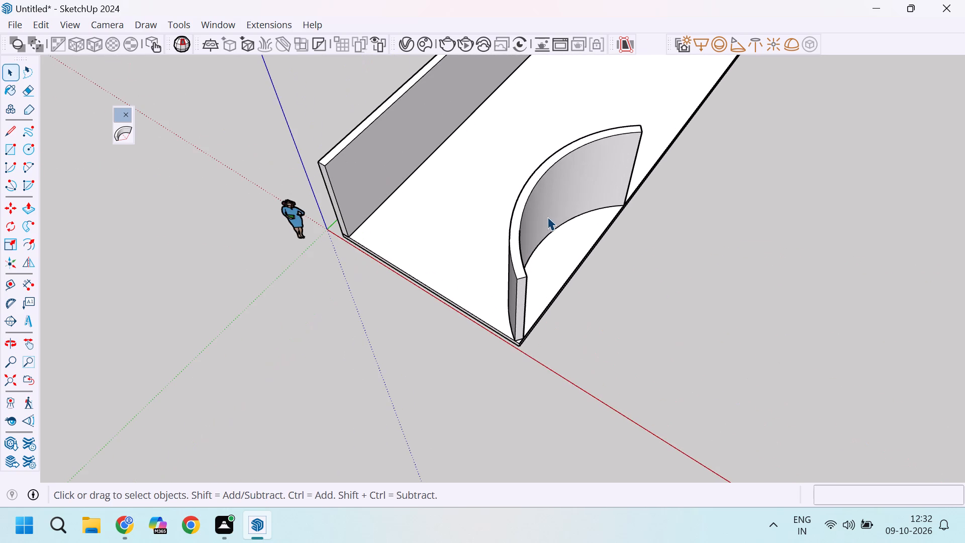
{"action": "scroll", "coordinate": [566, 238], "scroll_direction": "down", "scroll_amount": 5}
{"action": "middle_click_drag", "start_coordinate": [545, 265], "coordinate": [753, 165]}
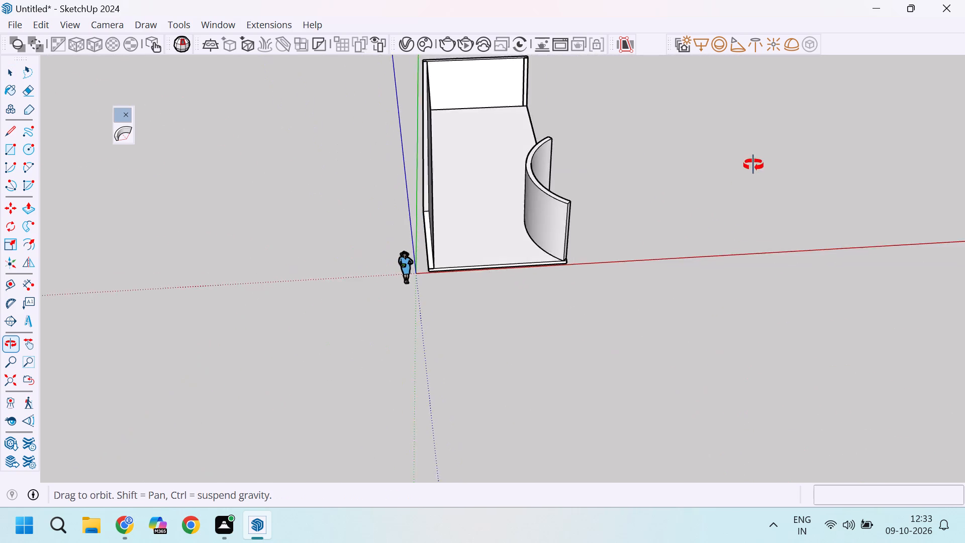
{"action": "middle_click_drag", "start_coordinate": [753, 165], "coordinate": [743, 135]}
{"action": "middle_click_drag", "start_coordinate": [556, 246], "coordinate": [532, 224]}
{"action": "scroll", "coordinate": [541, 230], "scroll_direction": "down", "scroll_amount": 4}
{"action": "scroll", "coordinate": [584, 206], "scroll_direction": "up", "scroll_amount": 4}
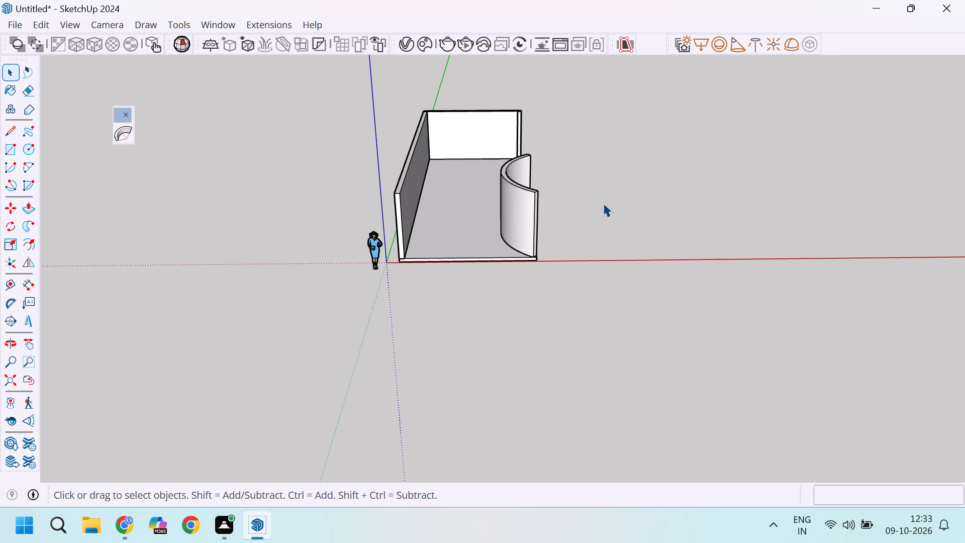
Rebend the curved wall with True Bend to a shallower curve of about 66.2°.
{"action": "scroll", "coordinate": [535, 167], "scroll_direction": "up", "scroll_amount": 3}
{"action": "left_click", "coordinate": [508, 185]}
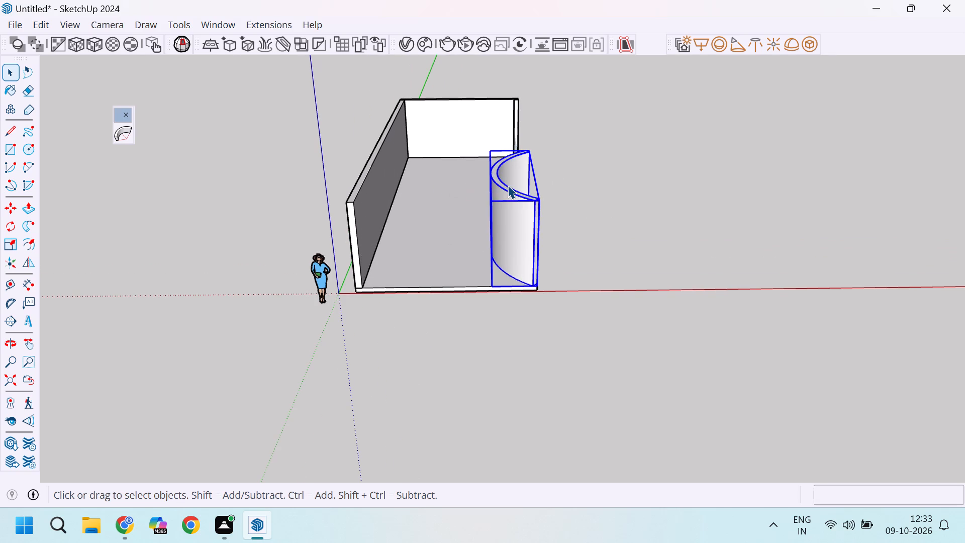
{"action": "left_click", "coordinate": [128, 132]}
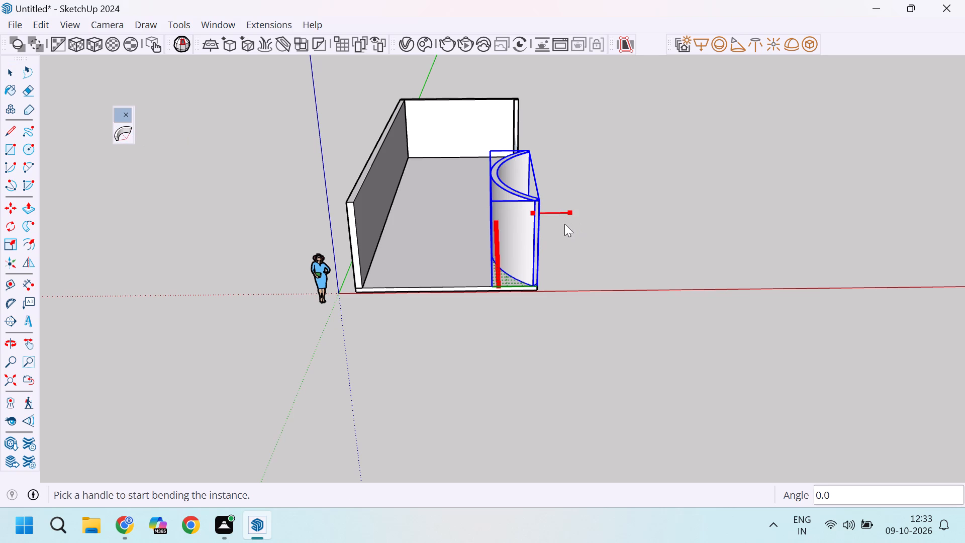
{"action": "left_click_drag", "start_coordinate": [572, 212], "coordinate": [555, 215]}
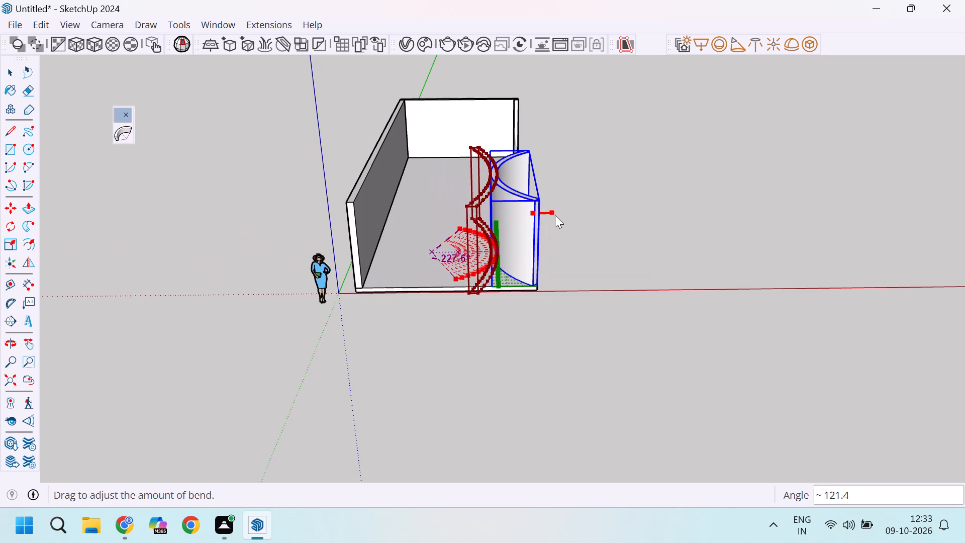
{"action": "left_click_drag", "start_coordinate": [555, 215], "coordinate": [562, 215]}
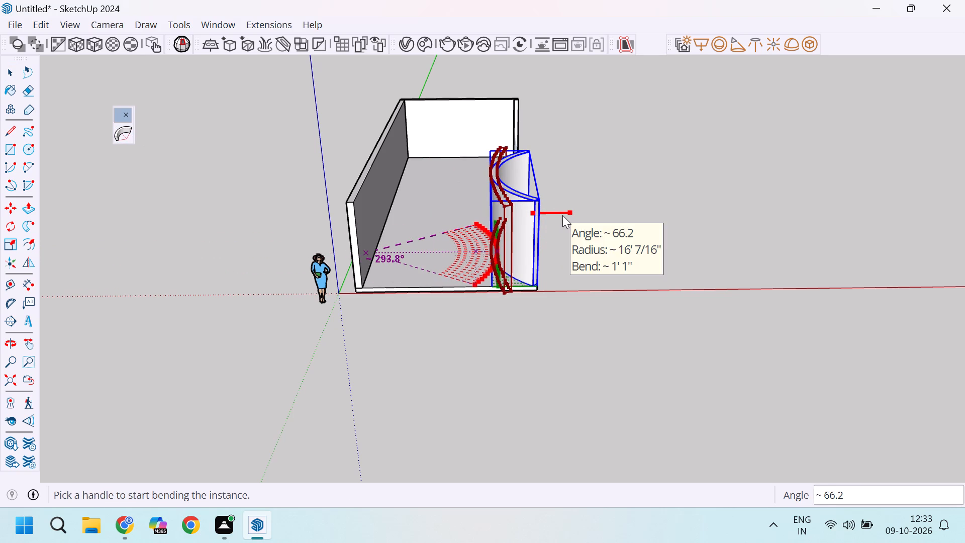
{"action": "key", "text": "Return"}
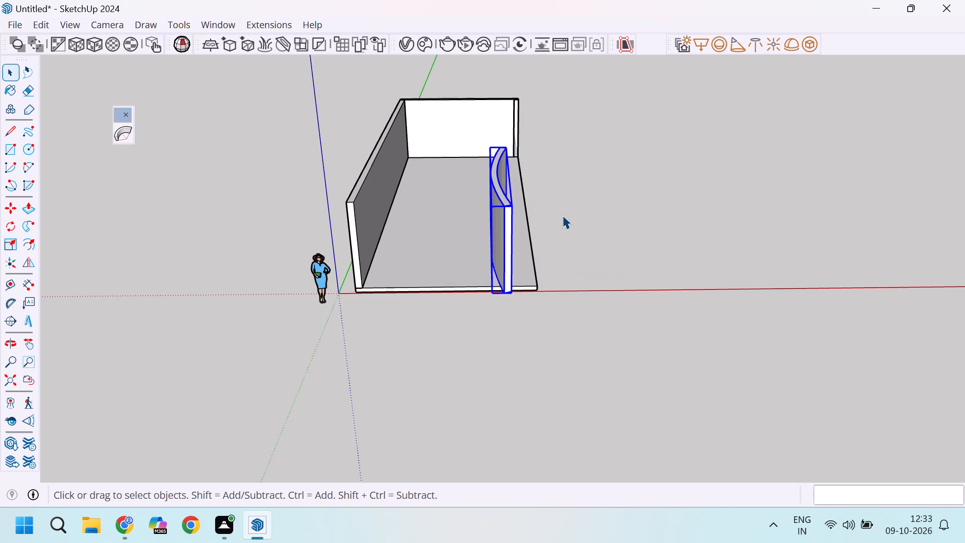
Move the rebent wall onto the slab's open long edge, with its front end's inner bottom corner on the slab's front edge.
{"action": "scroll", "coordinate": [456, 301], "scroll_direction": "up", "scroll_amount": 5}
{"action": "middle_click_drag", "start_coordinate": [570, 216], "coordinate": [535, 222]}
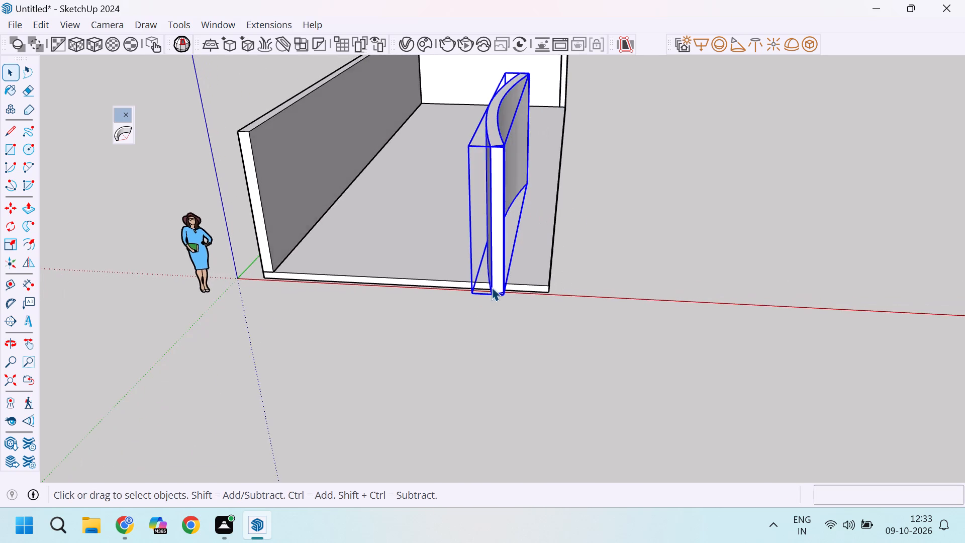
{"action": "scroll", "coordinate": [497, 287], "scroll_direction": "up", "scroll_amount": 8}
{"action": "key", "text": "m"}
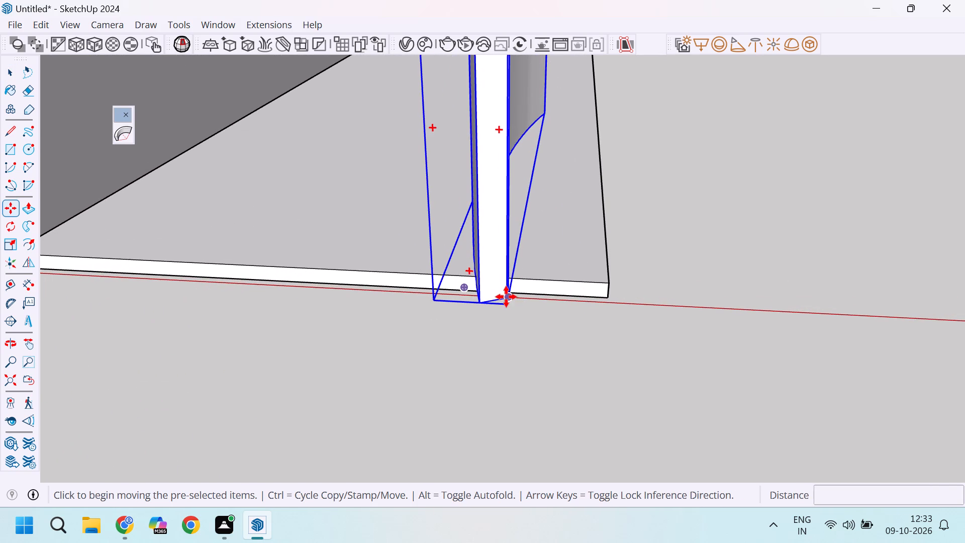
{"action": "left_click", "coordinate": [507, 296]}
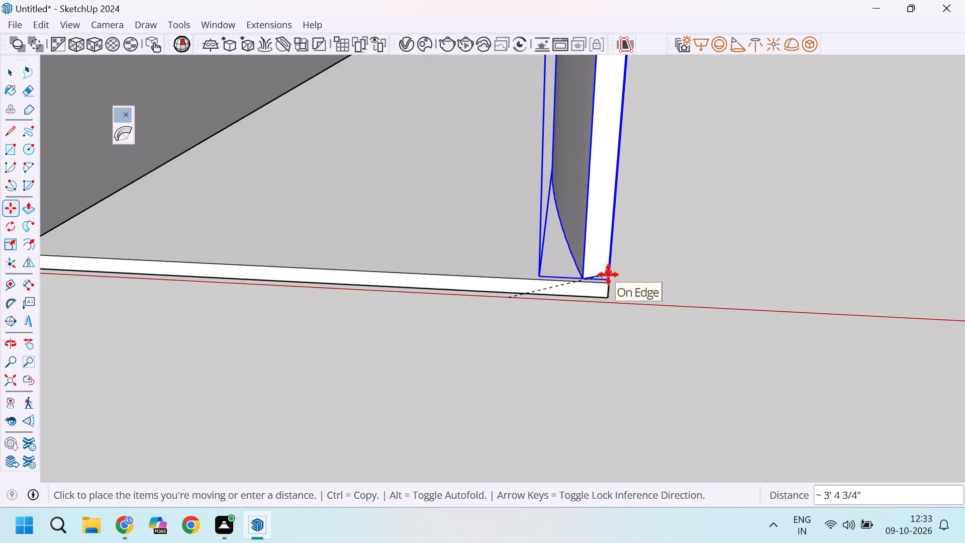
{"action": "left_click", "coordinate": [608, 275]}
{"action": "scroll", "coordinate": [594, 286], "scroll_direction": "up", "scroll_amount": 16}
{"action": "left_click", "coordinate": [587, 268]}
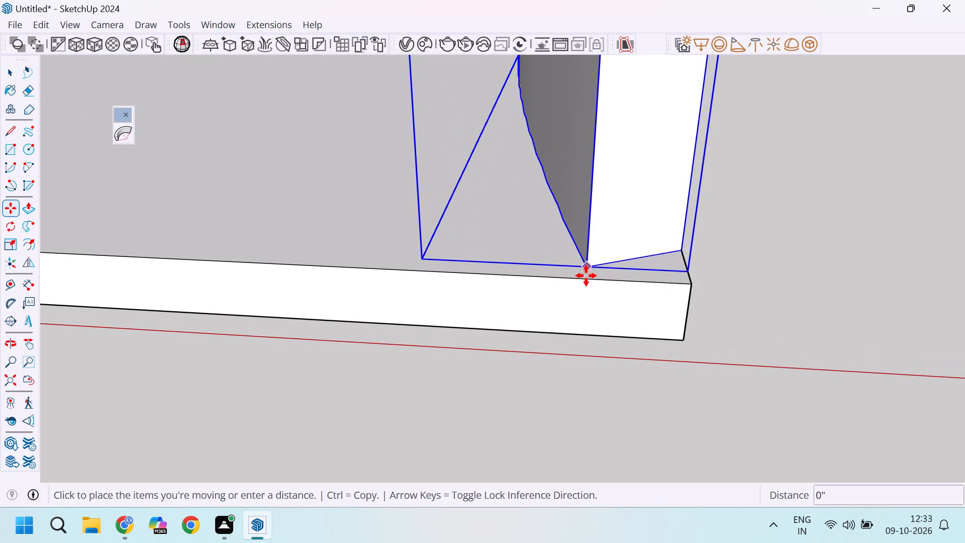
{"action": "left_click", "coordinate": [586, 276]}
{"action": "scroll", "coordinate": [653, 322], "scroll_direction": "down", "scroll_amount": 5}
{"action": "key", "text": "space"}
{"action": "left_click", "coordinate": [722, 243]}
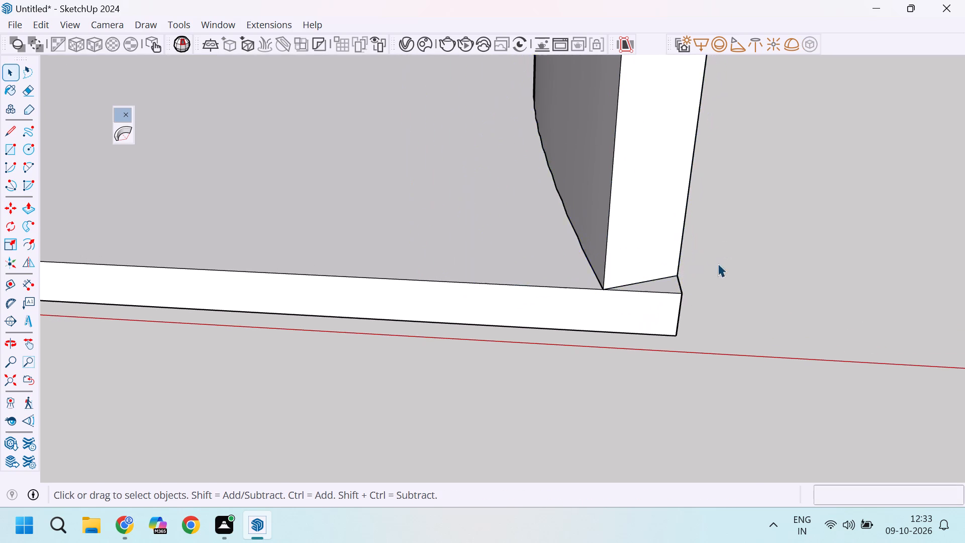
Push/Pull the short wall stub at the back corner about 27' 7 1/8" along the open side to the curved wall's rear end.
{"action": "scroll", "coordinate": [654, 320], "scroll_direction": "down", "scroll_amount": 20}
{"action": "scroll", "coordinate": [654, 320], "scroll_direction": "down", "scroll_amount": 5}
{"action": "middle_click_drag", "start_coordinate": [699, 299], "coordinate": [556, 336]}
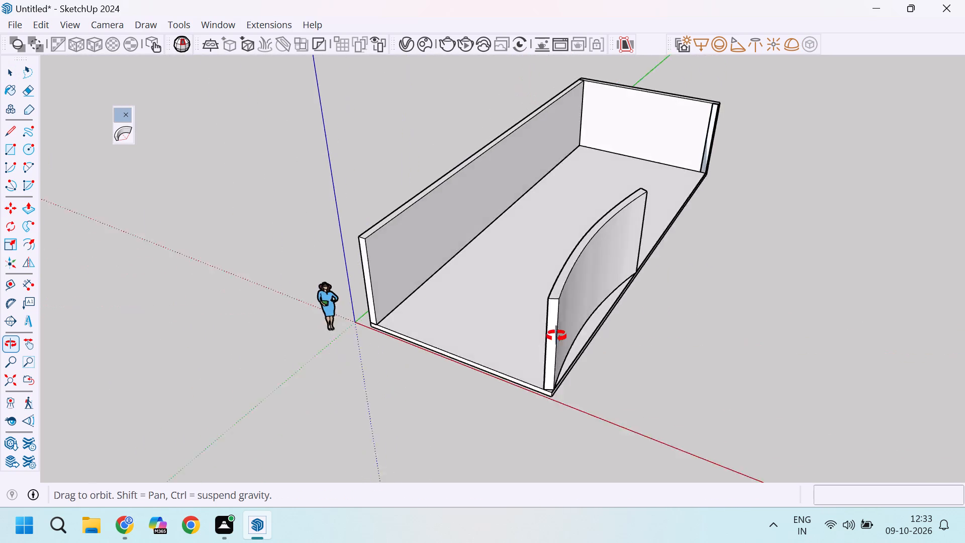
{"action": "middle_click_drag", "start_coordinate": [556, 336], "coordinate": [554, 336]}
{"action": "scroll", "coordinate": [617, 286], "scroll_direction": "up", "scroll_amount": 6}
{"action": "scroll", "coordinate": [642, 319], "scroll_direction": "down", "scroll_amount": 5}
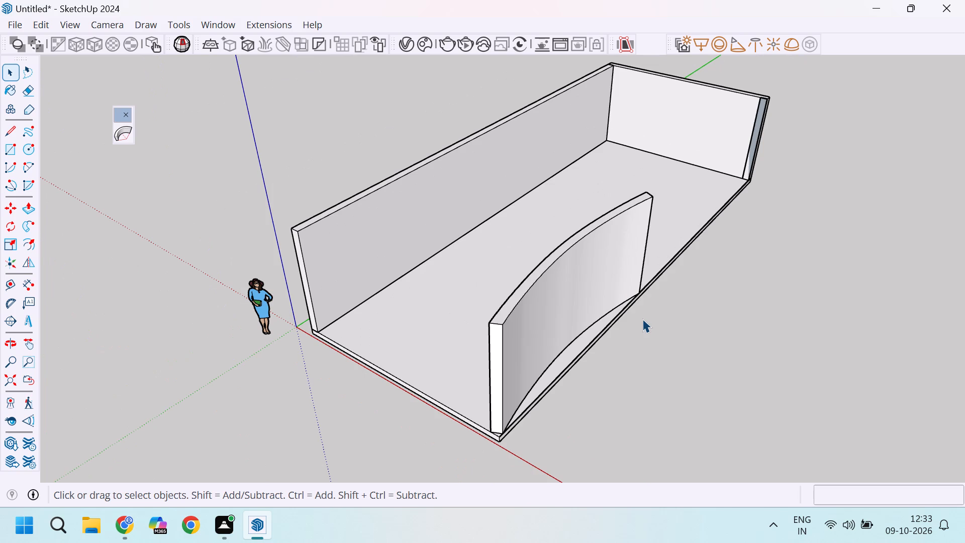
{"action": "scroll", "coordinate": [642, 319], "scroll_direction": "down", "scroll_amount": 4}
{"action": "middle_click_drag", "start_coordinate": [631, 293], "coordinate": [687, 313]}
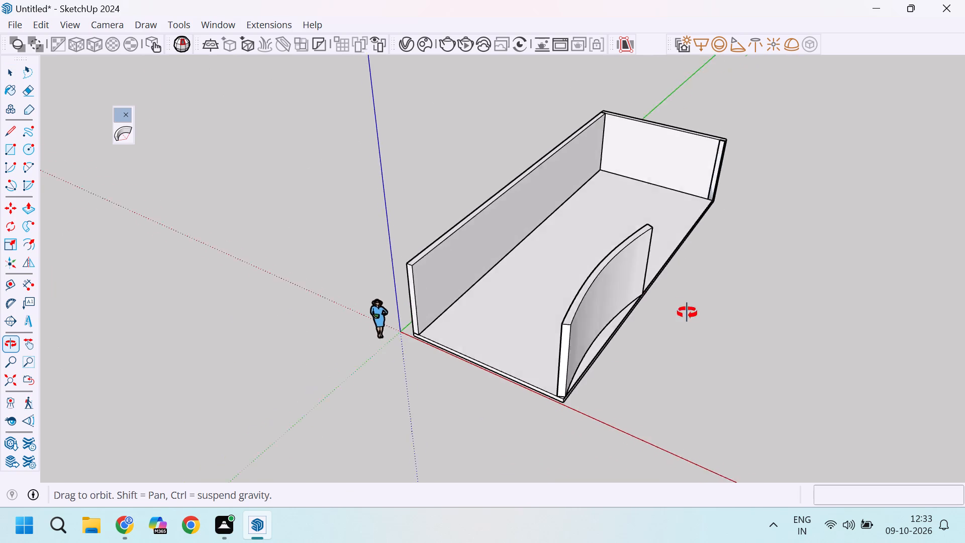
{"action": "middle_click_drag", "start_coordinate": [687, 313], "coordinate": [812, 324]}
{"action": "scroll", "coordinate": [700, 262], "scroll_direction": "down", "scroll_amount": 2}
{"action": "scroll", "coordinate": [606, 119], "scroll_direction": "up", "scroll_amount": 8}
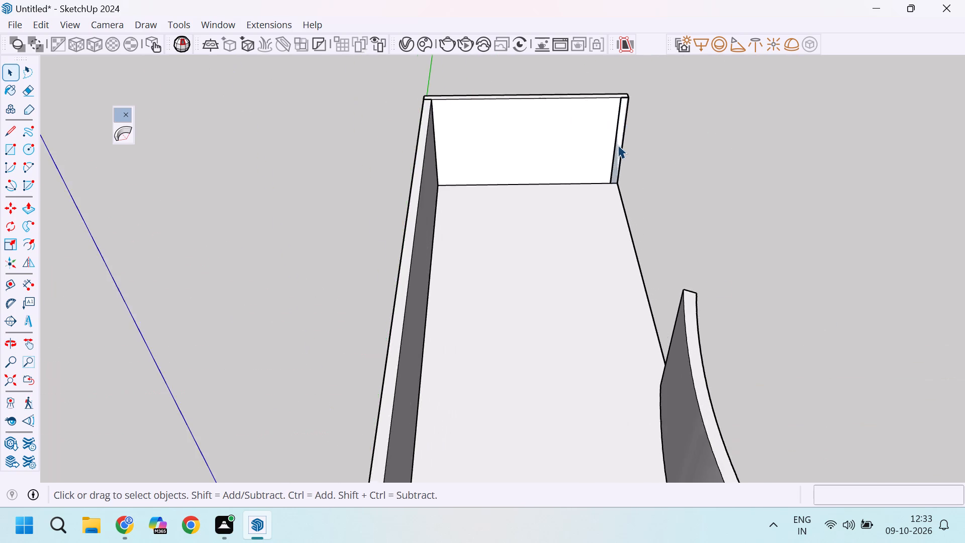
{"action": "scroll", "coordinate": [618, 145], "scroll_direction": "up", "scroll_amount": 2}
{"action": "key", "text": "p"}
{"action": "left_click", "coordinate": [627, 105]}
{"action": "scroll", "coordinate": [635, 152], "scroll_direction": "down", "scroll_amount": 7}
{"action": "scroll", "coordinate": [672, 257], "scroll_direction": "up", "scroll_amount": 4}
{"action": "left_click", "coordinate": [693, 284]}
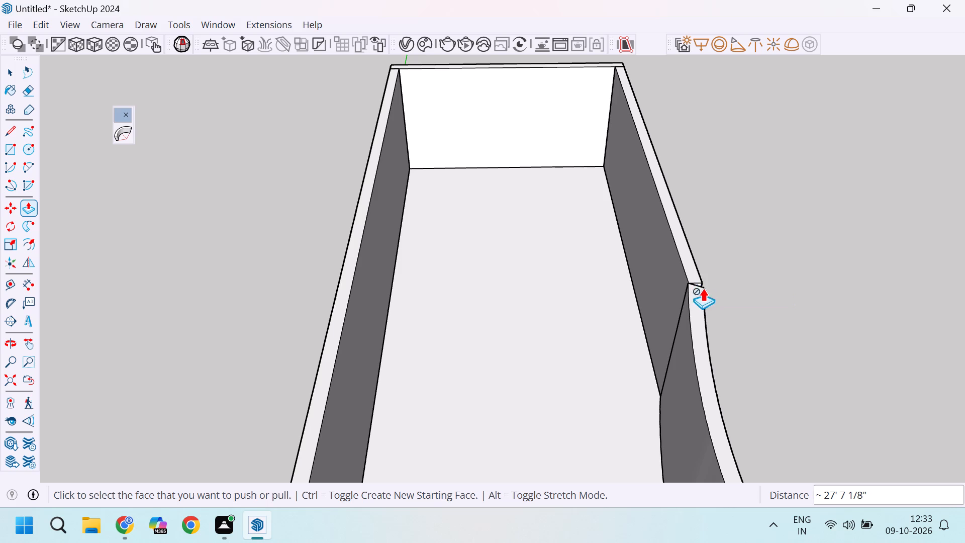
Examine the joint between the extended straight wall and the curved wall's rear end from above and outside.
{"action": "middle_click_drag", "start_coordinate": [709, 302], "coordinate": [434, 263]}
{"action": "scroll", "coordinate": [422, 266], "scroll_direction": "up", "scroll_amount": 7}
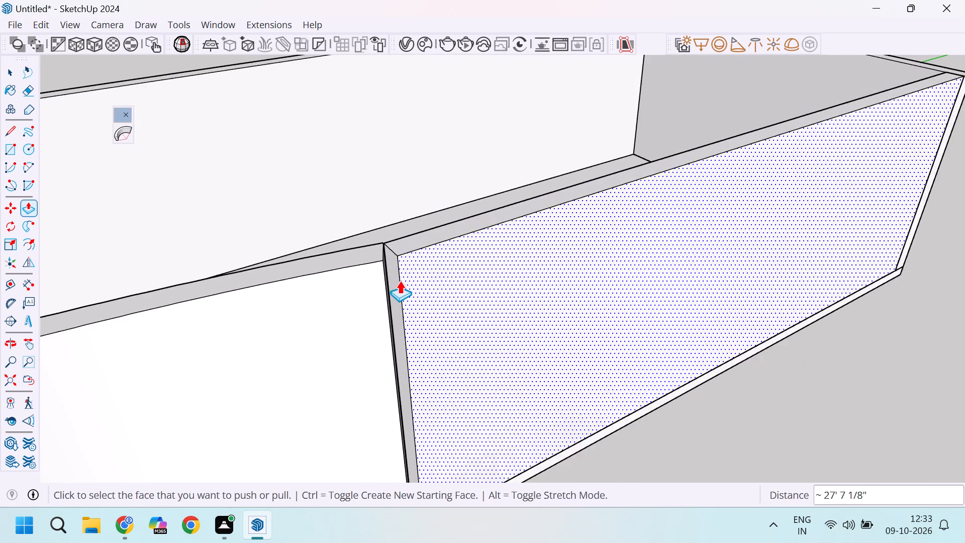
{"action": "scroll", "coordinate": [400, 281], "scroll_direction": "up", "scroll_amount": 13}
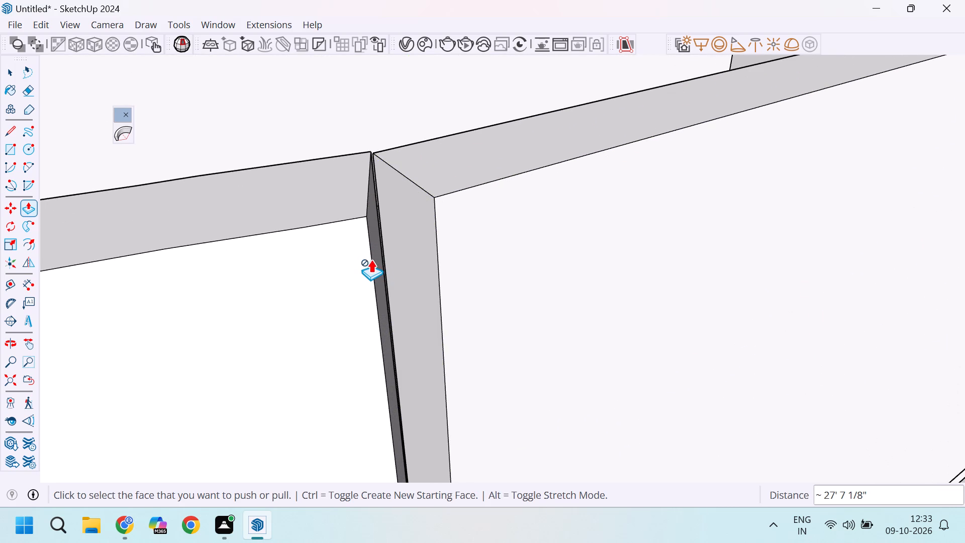
{"action": "scroll", "coordinate": [373, 219], "scroll_direction": "down", "scroll_amount": 4}
{"action": "middle_click_drag", "start_coordinate": [403, 255], "coordinate": [394, 306]}
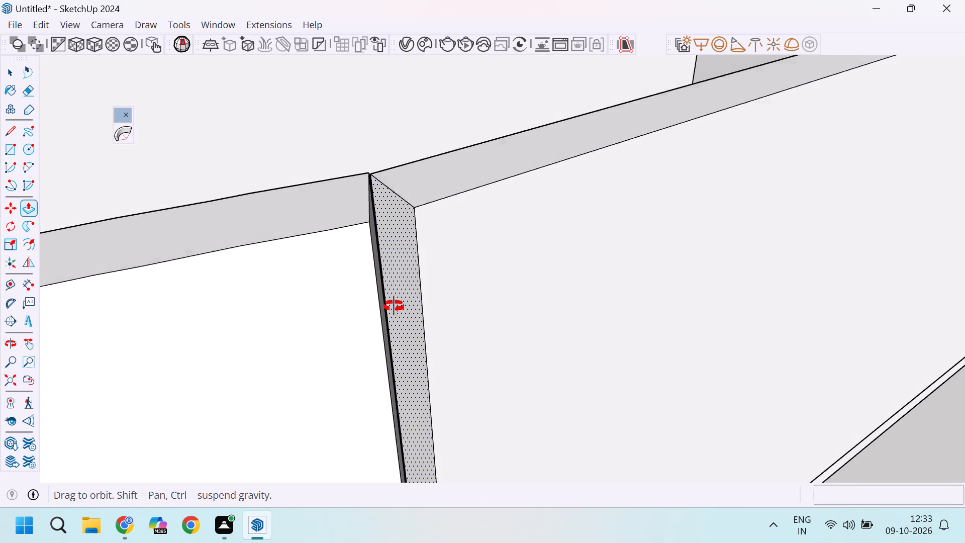
{"action": "middle_click_drag", "start_coordinate": [394, 306], "coordinate": [359, 400]}
{"action": "middle_click_drag", "start_coordinate": [372, 270], "coordinate": [460, 343]}
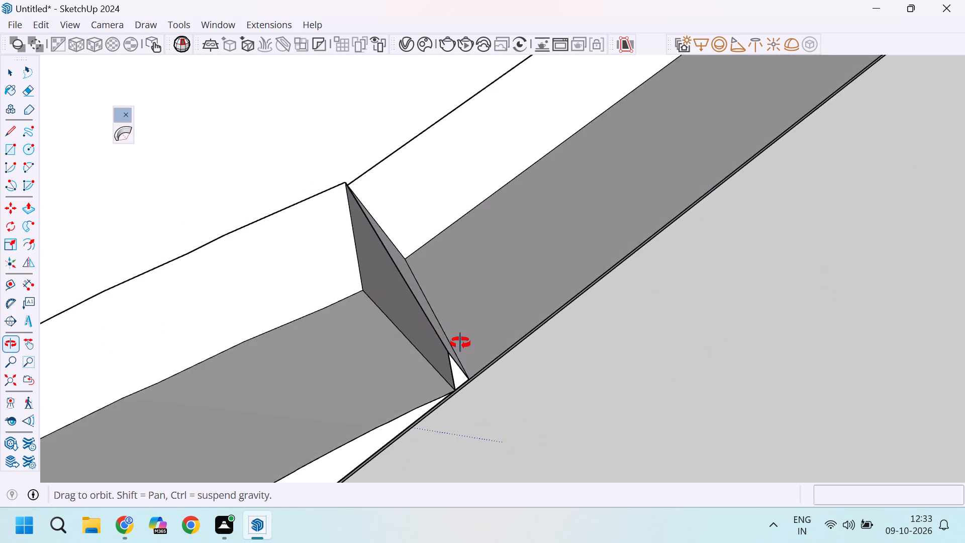
{"action": "middle_click_drag", "start_coordinate": [460, 343], "coordinate": [530, 282]}
{"action": "scroll", "coordinate": [538, 282], "scroll_direction": "down", "scroll_amount": 13}
{"action": "key", "text": "space"}
{"action": "left_click", "coordinate": [682, 282]}
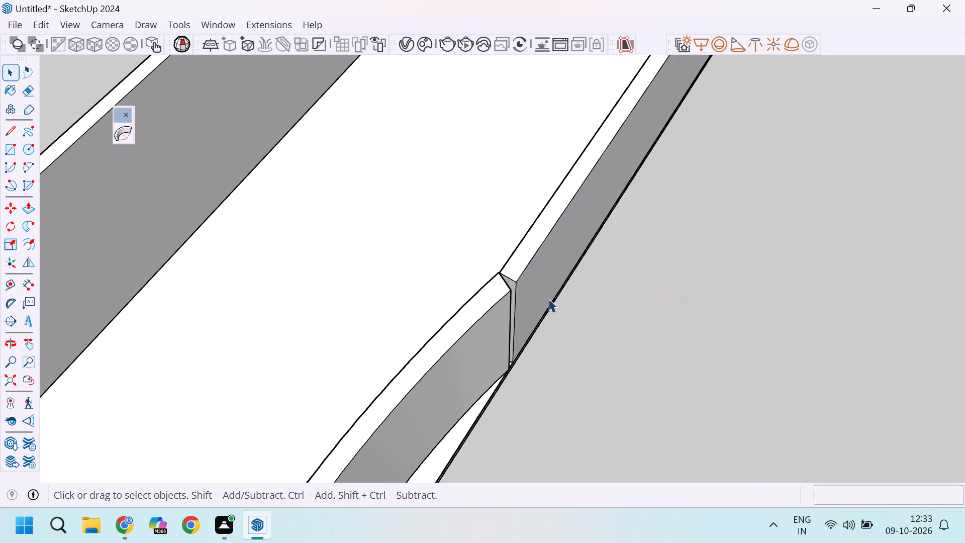
{"action": "scroll", "coordinate": [462, 271], "scroll_direction": "up", "scroll_amount": 9}
{"action": "scroll", "coordinate": [624, 282], "scroll_direction": "up", "scroll_amount": 3}
{"action": "scroll", "coordinate": [625, 287], "scroll_direction": "down", "scroll_amount": 9}
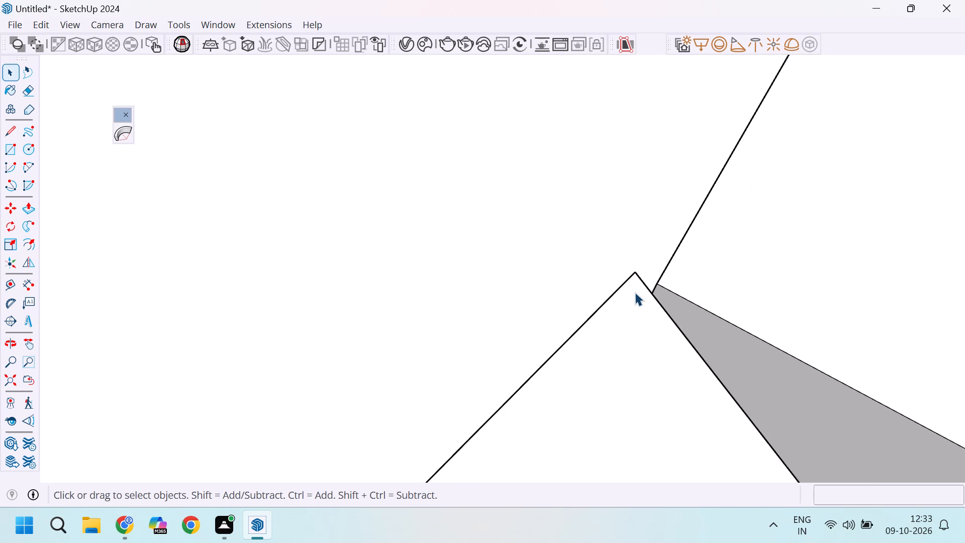
{"action": "scroll", "coordinate": [635, 292], "scroll_direction": "down", "scroll_amount": 1}
{"action": "scroll", "coordinate": [633, 334], "scroll_direction": "down", "scroll_amount": 17}
{"action": "scroll", "coordinate": [660, 361], "scroll_direction": "up", "scroll_amount": 3}
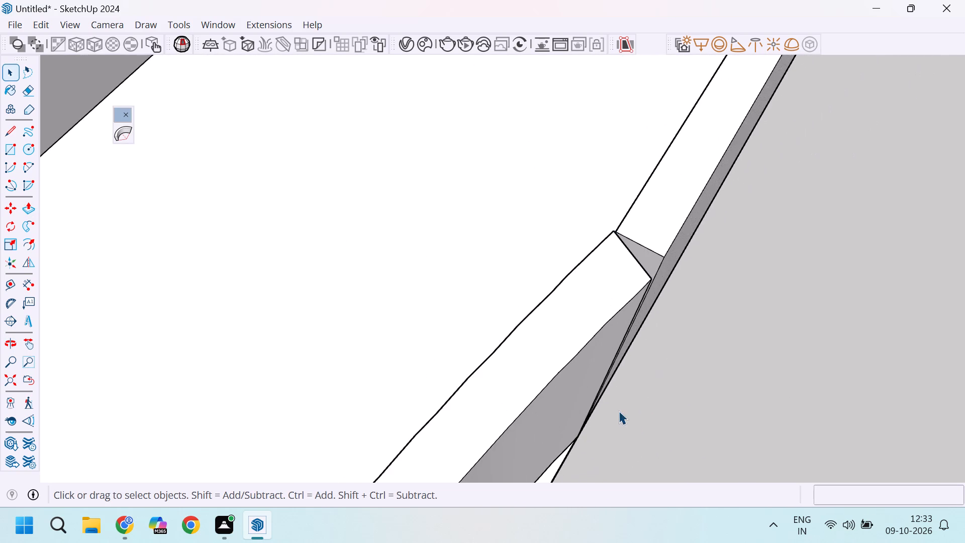
{"action": "scroll", "coordinate": [598, 443], "scroll_direction": "up", "scroll_amount": 4}
{"action": "scroll", "coordinate": [575, 412], "scroll_direction": "down", "scroll_amount": 9}
{"action": "scroll", "coordinate": [581, 289], "scroll_direction": "up", "scroll_amount": 8}
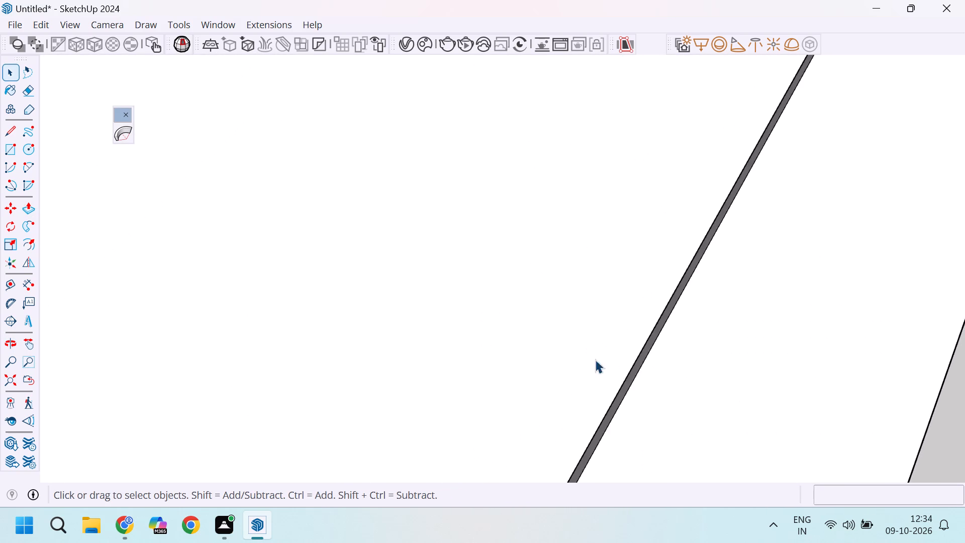
{"action": "scroll", "coordinate": [572, 351], "scroll_direction": "down", "scroll_amount": 9}
{"action": "scroll", "coordinate": [567, 392], "scroll_direction": "down", "scroll_amount": 12}
{"action": "scroll", "coordinate": [523, 376], "scroll_direction": "down", "scroll_amount": 5}
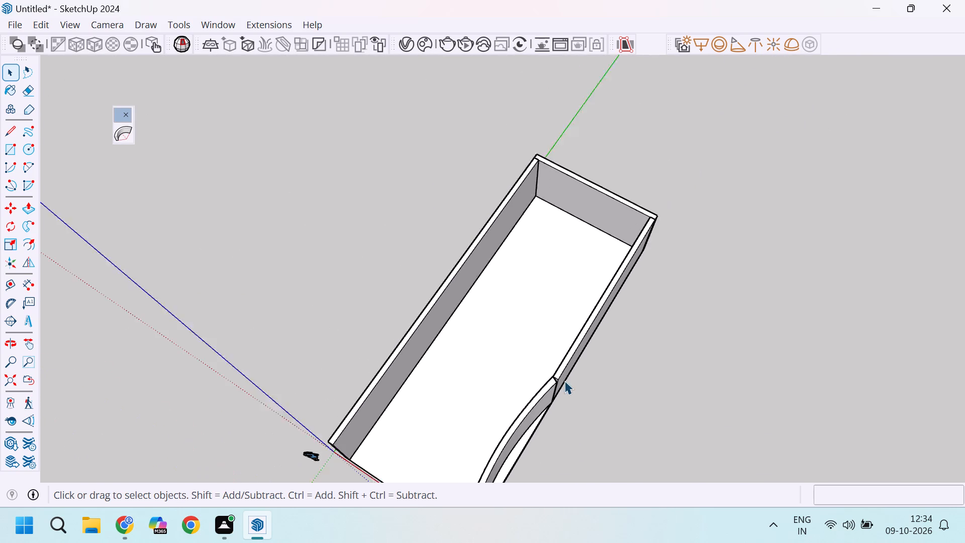
{"action": "middle_click_drag", "start_coordinate": [544, 412], "coordinate": [561, 395]}
{"action": "scroll", "coordinate": [554, 367], "scroll_direction": "up", "scroll_amount": 18}
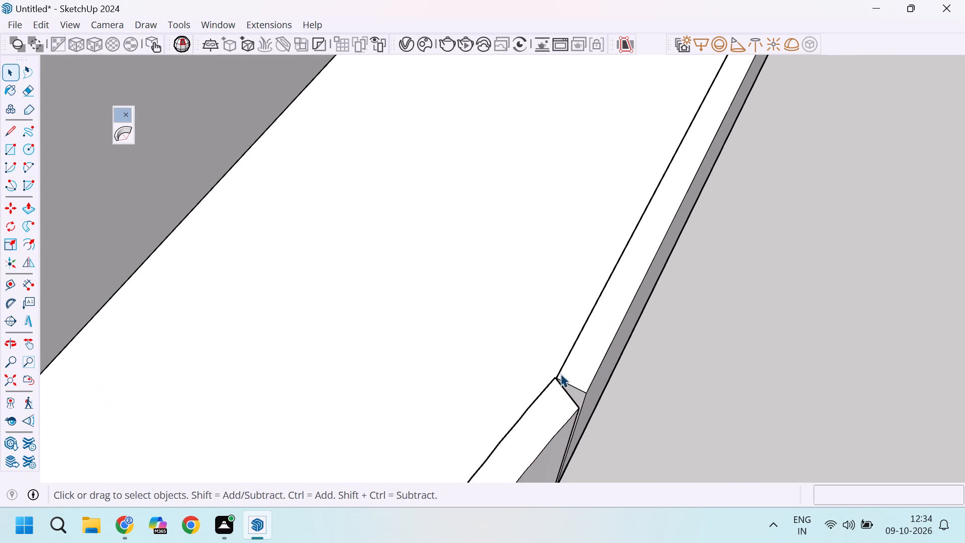
{"action": "scroll", "coordinate": [560, 374], "scroll_direction": "up", "scroll_amount": 20}
{"action": "scroll", "coordinate": [542, 352], "scroll_direction": "down", "scroll_amount": 5}
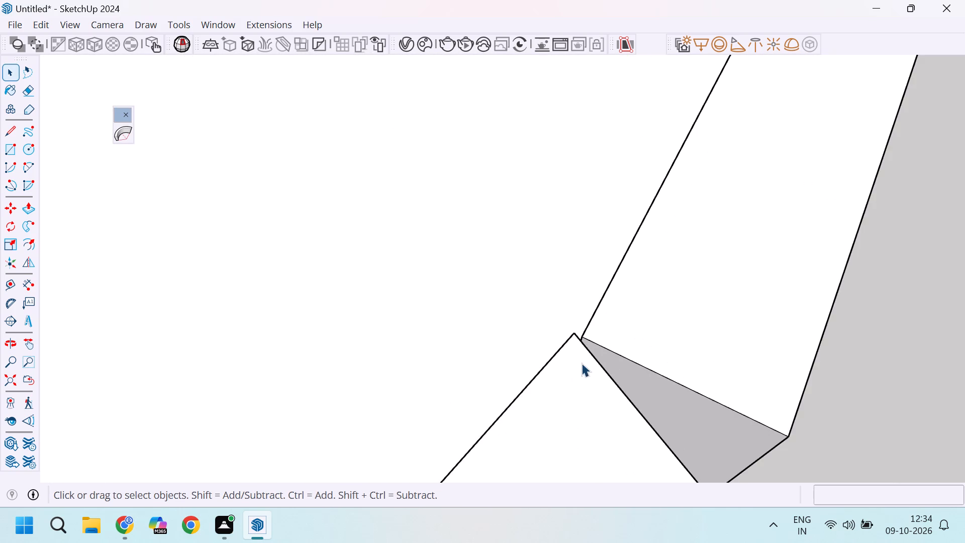
{"action": "scroll", "coordinate": [585, 361], "scroll_direction": "up", "scroll_amount": 2}
{"action": "scroll", "coordinate": [638, 368], "scroll_direction": "down", "scroll_amount": 3}
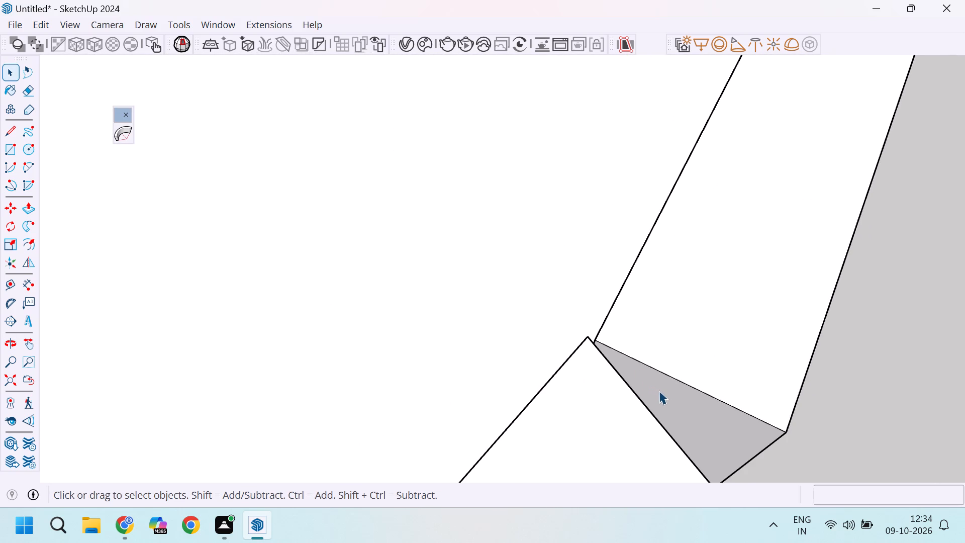
Push/Pull the straight wall's end face about 4 5/8" to the outer corner of the curved wall's end, closing the wedge gap.
{"action": "key", "text": "p"}
{"action": "left_click", "coordinate": [657, 387]}
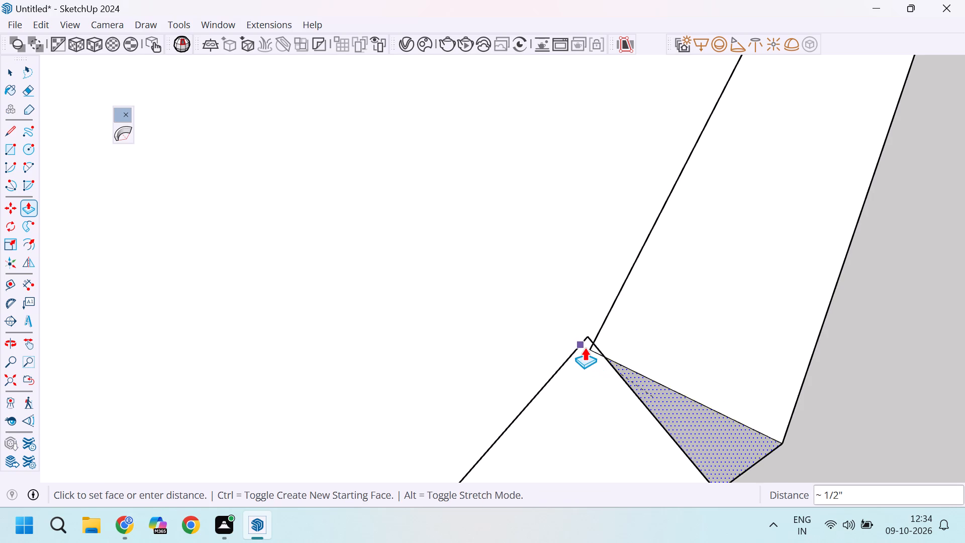
{"action": "scroll", "coordinate": [585, 347], "scroll_direction": "down", "scroll_amount": 6}
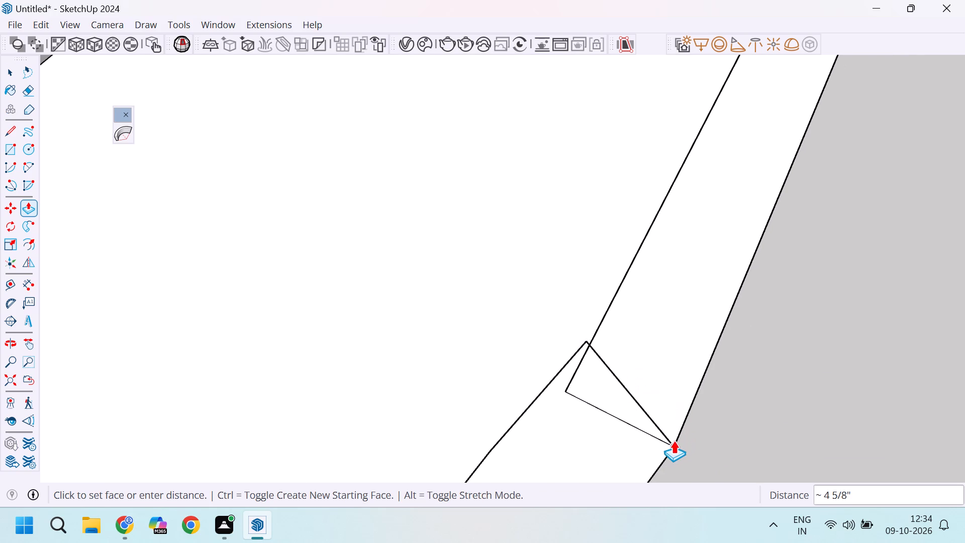
{"action": "left_click", "coordinate": [671, 448]}
{"action": "scroll", "coordinate": [616, 348], "scroll_direction": "down", "scroll_amount": 5}
{"action": "key", "text": "space"}
{"action": "left_click", "coordinate": [761, 393]}
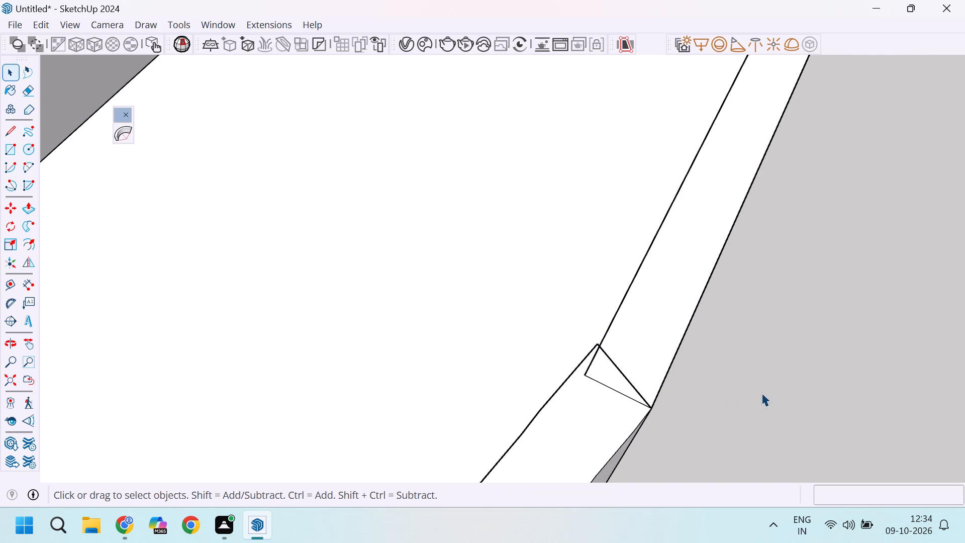
Examine the closed wall joint from inside the building and the curved wall's end at the slab's front corner.
{"action": "middle_click_drag", "start_coordinate": [507, 401], "coordinate": [769, 301]}
{"action": "middle_click_drag", "start_coordinate": [693, 395], "coordinate": [765, 318]}
{"action": "scroll", "coordinate": [505, 287], "scroll_direction": "down", "scroll_amount": 5}
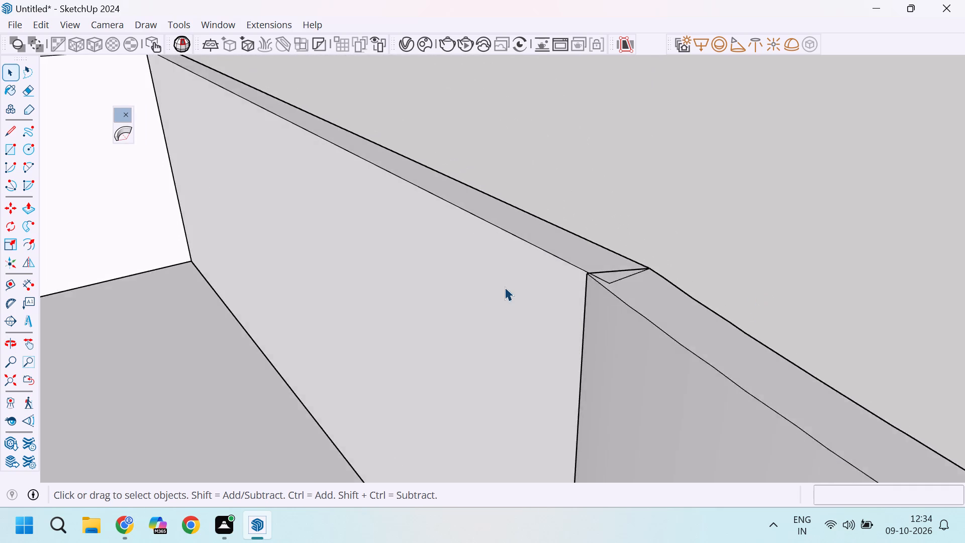
{"action": "scroll", "coordinate": [544, 289], "scroll_direction": "down", "scroll_amount": 5}
{"action": "scroll", "coordinate": [582, 383], "scroll_direction": "down", "scroll_amount": 11}
{"action": "left_click", "coordinate": [692, 315]}
{"action": "middle_click_drag", "start_coordinate": [712, 353], "coordinate": [673, 356]}
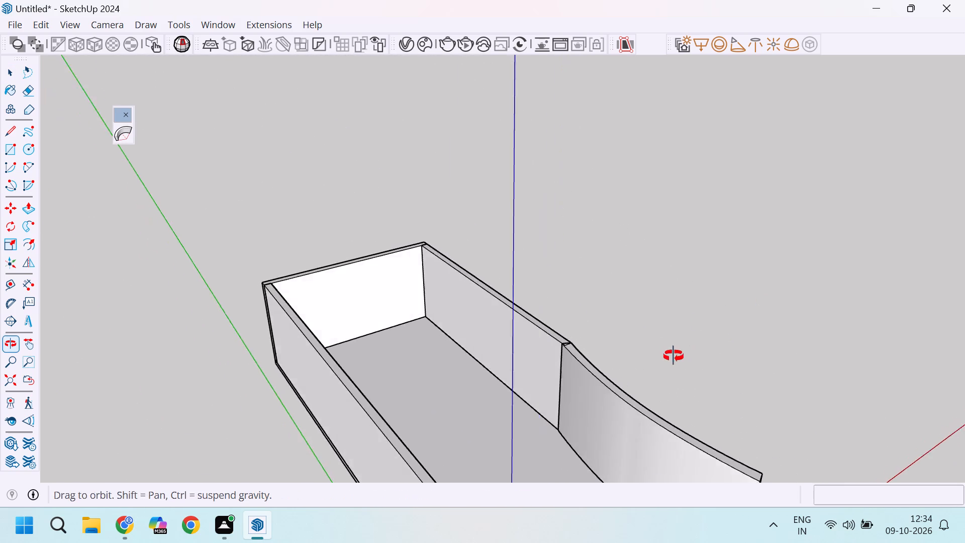
{"action": "middle_click_drag", "start_coordinate": [673, 356], "coordinate": [671, 355]}
{"action": "scroll", "coordinate": [468, 183], "scroll_direction": "down", "scroll_amount": 11}
{"action": "middle_click_drag", "start_coordinate": [570, 304], "coordinate": [497, 327]}
{"action": "scroll", "coordinate": [506, 384], "scroll_direction": "up", "scroll_amount": 10}
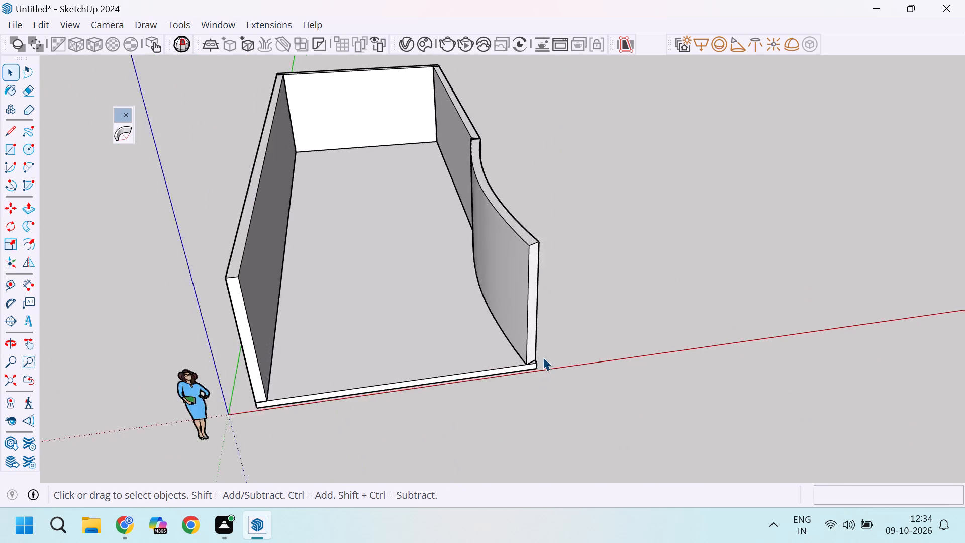
{"action": "scroll", "coordinate": [543, 357], "scroll_direction": "up", "scroll_amount": 9}
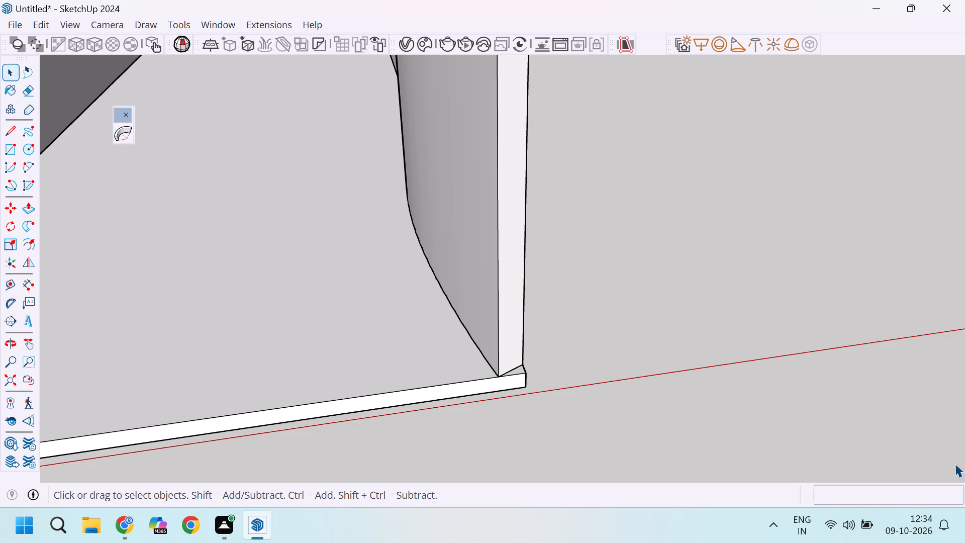
{"action": "scroll", "coordinate": [436, 256], "scroll_direction": "down", "scroll_amount": 9}
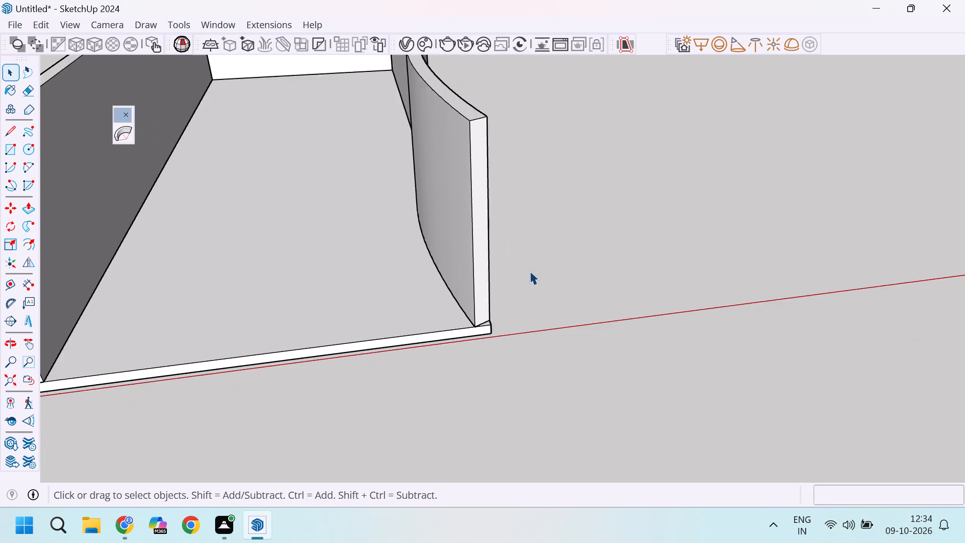
Examine the whole building from the open front, including the slab's front edge and the curved wall's front end.
{"action": "scroll", "coordinate": [530, 271], "scroll_direction": "down", "scroll_amount": 2}
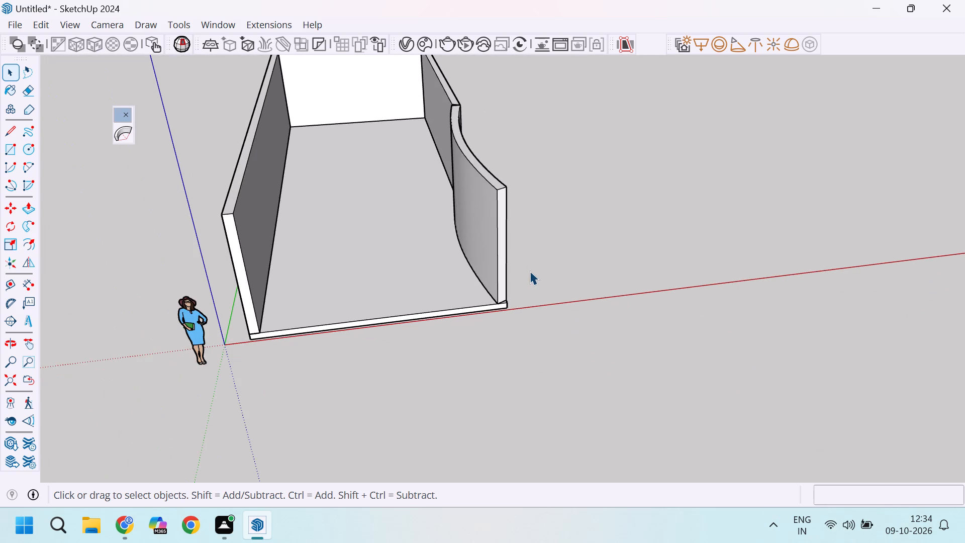
{"action": "scroll", "coordinate": [392, 265], "scroll_direction": "down", "scroll_amount": 5}
{"action": "scroll", "coordinate": [414, 282], "scroll_direction": "up", "scroll_amount": 4}
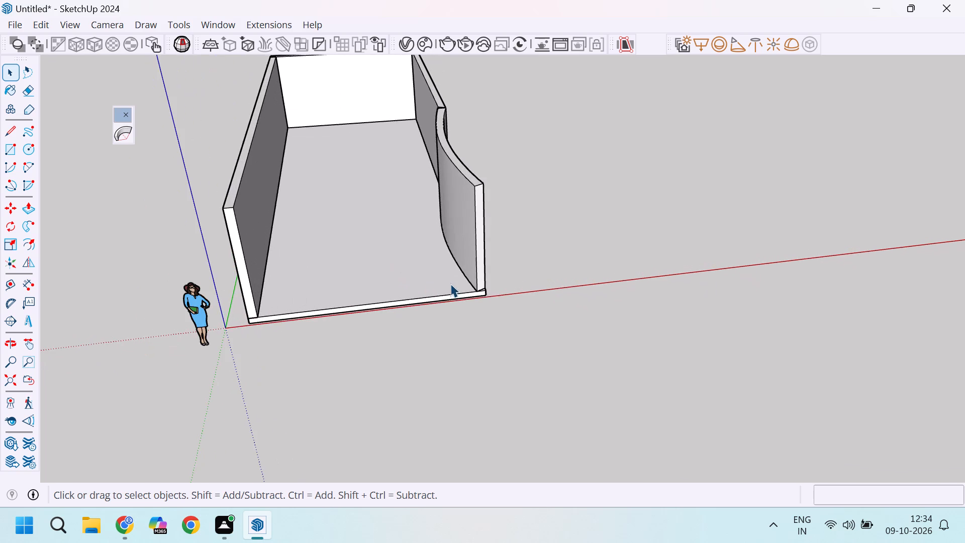
{"action": "scroll", "coordinate": [460, 284], "scroll_direction": "up", "scroll_amount": 2}
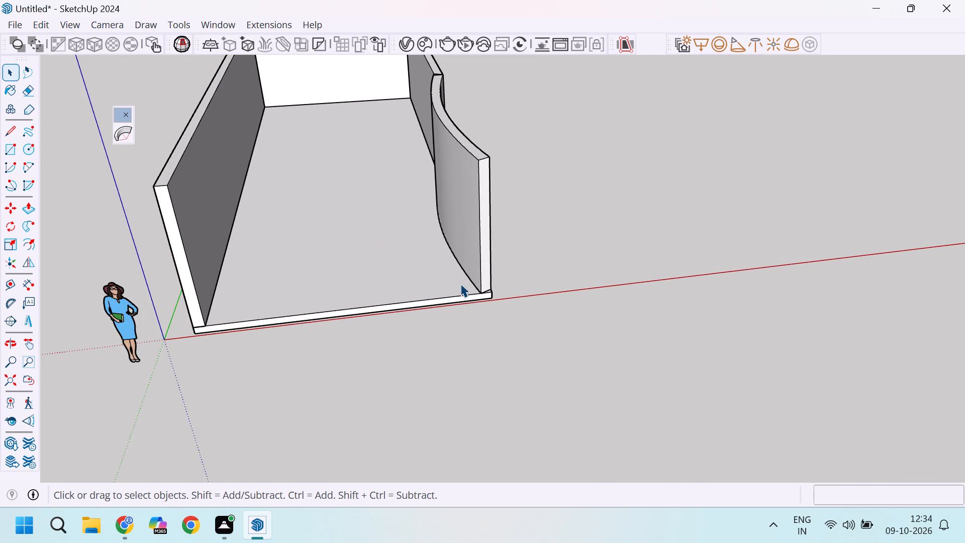
{"action": "scroll", "coordinate": [460, 284], "scroll_direction": "down", "scroll_amount": 3}
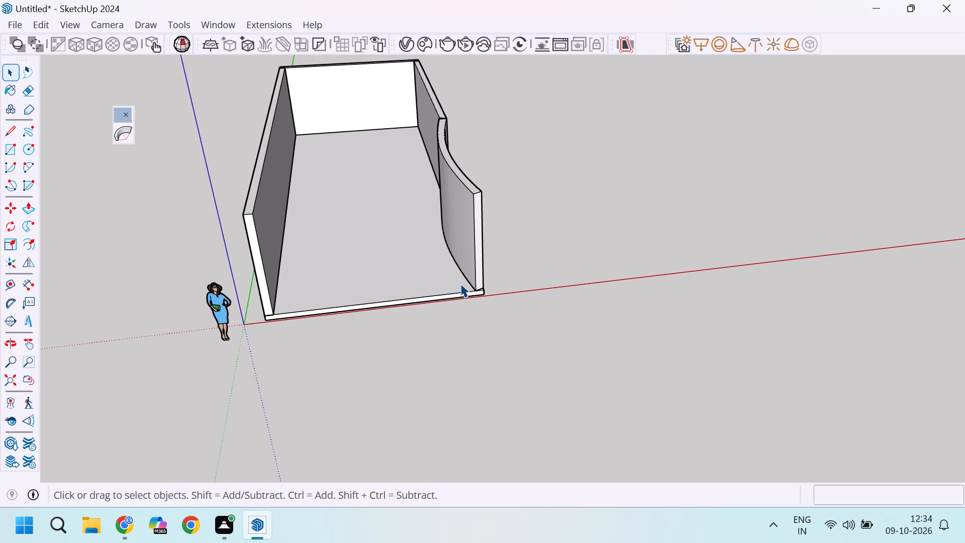
{"action": "scroll", "coordinate": [460, 284], "scroll_direction": "down", "scroll_amount": 4}
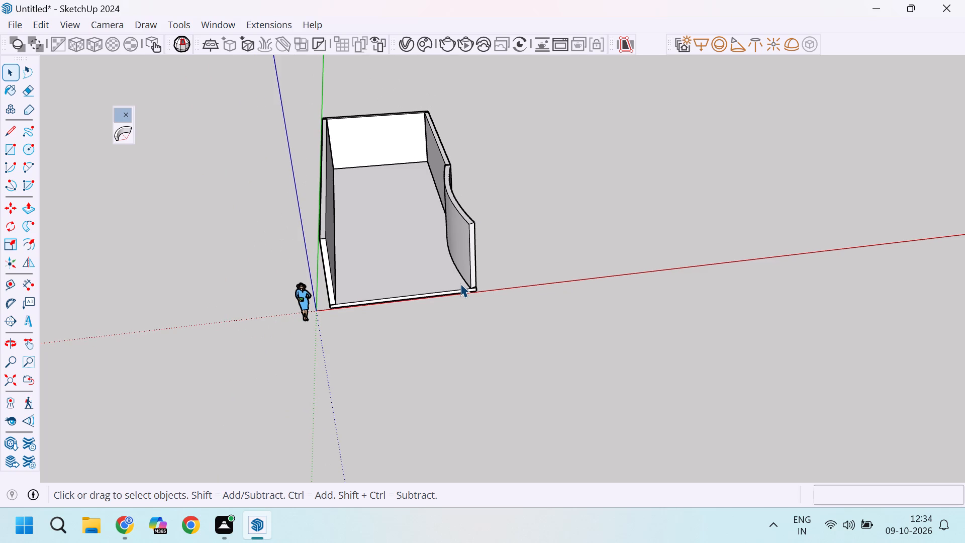
{"action": "scroll", "coordinate": [460, 284], "scroll_direction": "down", "scroll_amount": 3}
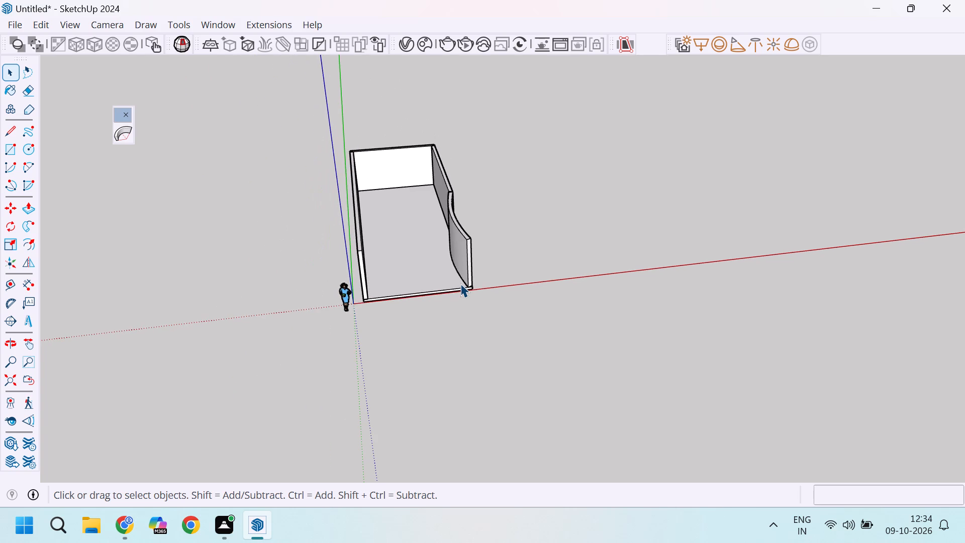
{"action": "scroll", "coordinate": [460, 284], "scroll_direction": "up", "scroll_amount": 2}
{"action": "scroll", "coordinate": [460, 284], "scroll_direction": "down", "scroll_amount": 2}
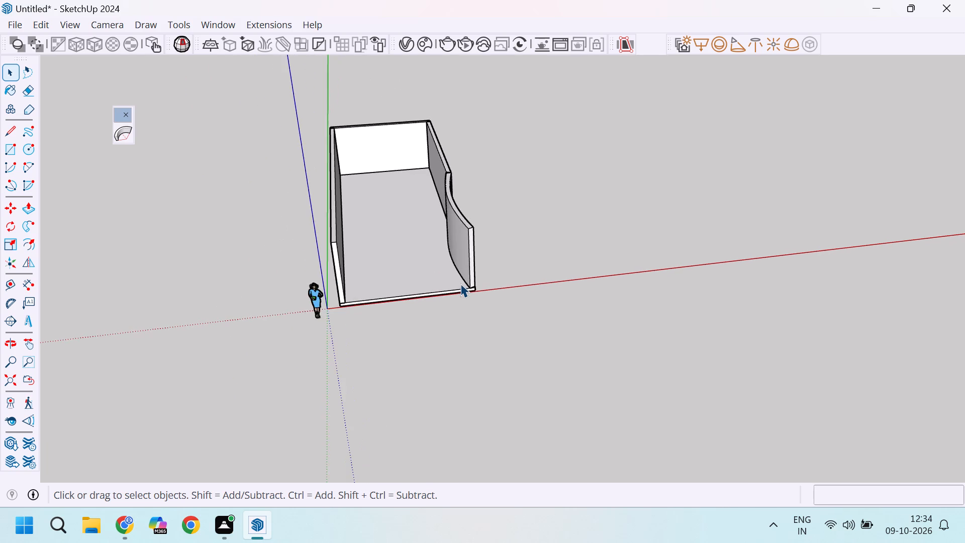
{"action": "scroll", "coordinate": [460, 284], "scroll_direction": "down", "scroll_amount": 6}
Examine the joint between the straight and curved walls up close, and the interior layout from above the open front.
{"action": "scroll", "coordinate": [466, 243], "scroll_direction": "up", "scroll_amount": 13}
{"action": "middle_click_drag", "start_coordinate": [457, 205], "coordinate": [507, 200]}
{"action": "scroll", "coordinate": [401, 201], "scroll_direction": "up", "scroll_amount": 3}
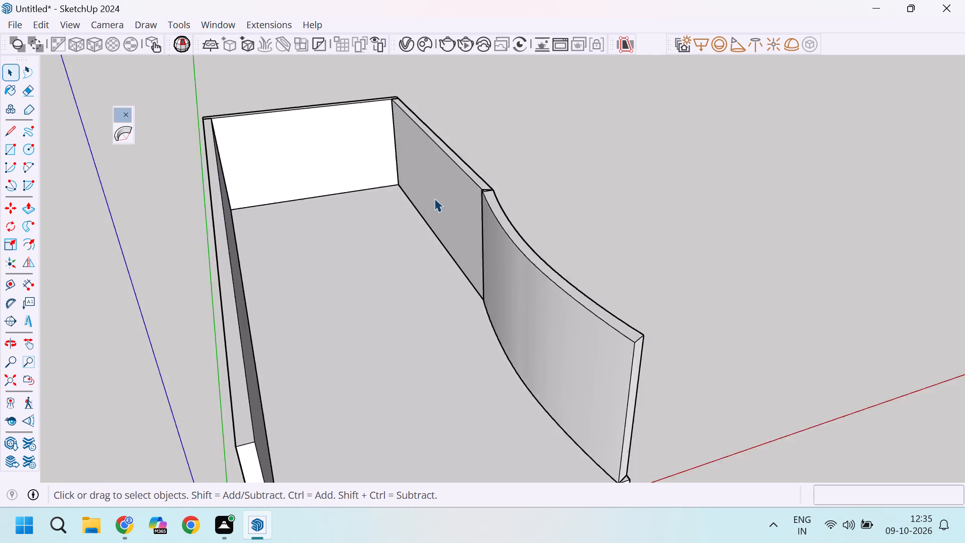
{"action": "scroll", "coordinate": [434, 198], "scroll_direction": "up", "scroll_amount": 17}
{"action": "scroll", "coordinate": [505, 209], "scroll_direction": "down", "scroll_amount": 11}
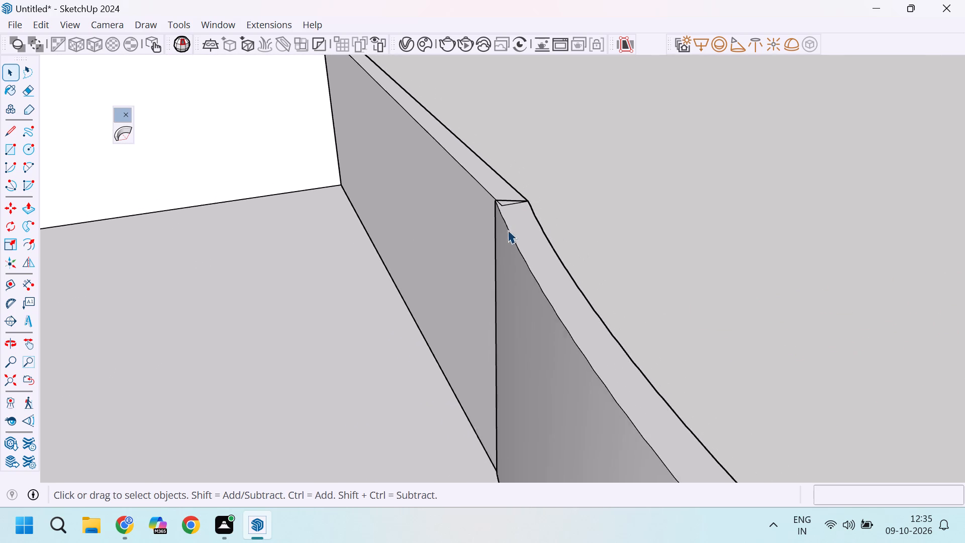
{"action": "scroll", "coordinate": [508, 230], "scroll_direction": "down", "scroll_amount": 16}
{"action": "middle_click_drag", "start_coordinate": [604, 393], "coordinate": [574, 390]}
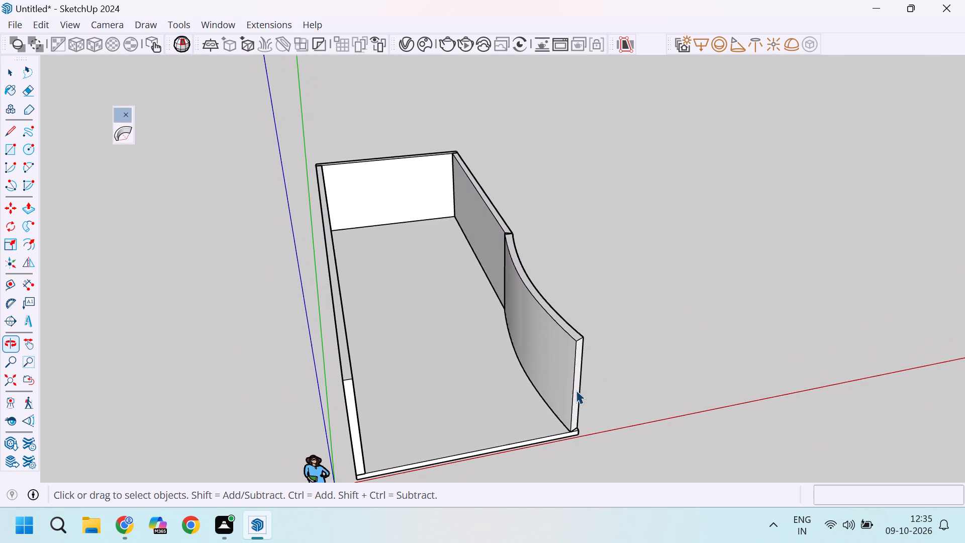
{"action": "scroll", "coordinate": [487, 305], "scroll_direction": "up", "scroll_amount": 5}
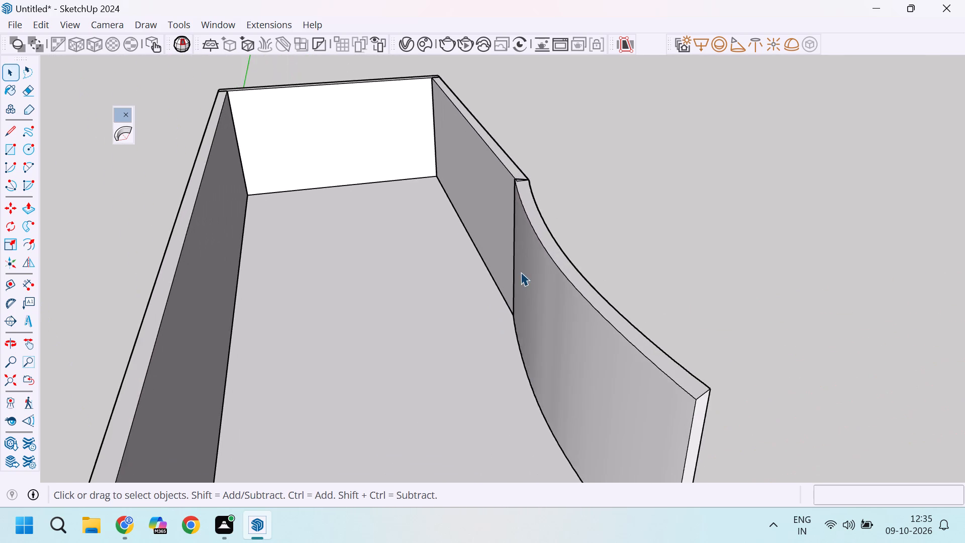
{"action": "scroll", "coordinate": [536, 272], "scroll_direction": "down", "scroll_amount": 4}
{"action": "scroll", "coordinate": [377, 281], "scroll_direction": "down", "scroll_amount": 4}
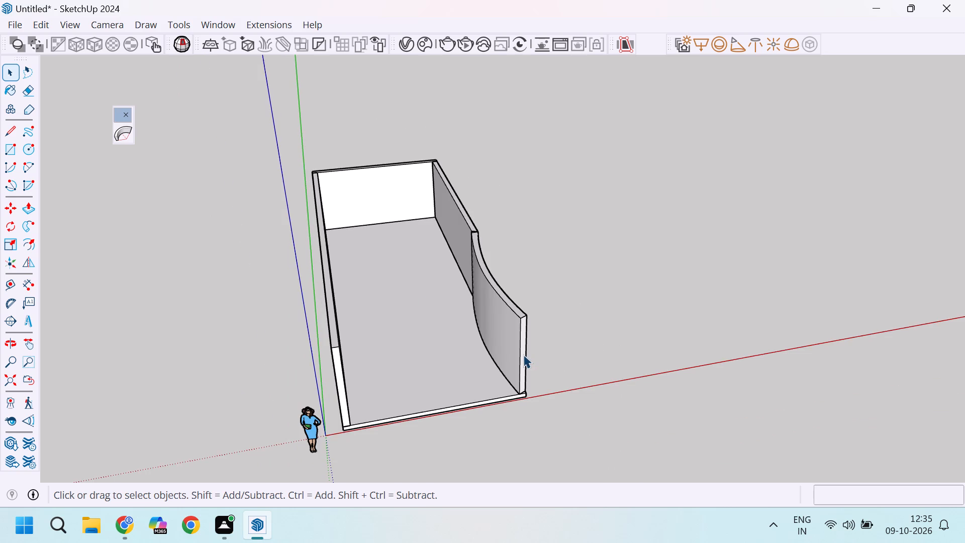
{"action": "scroll", "coordinate": [523, 354], "scroll_direction": "down", "scroll_amount": 3}
{"action": "scroll", "coordinate": [509, 352], "scroll_direction": "up", "scroll_amount": 2}
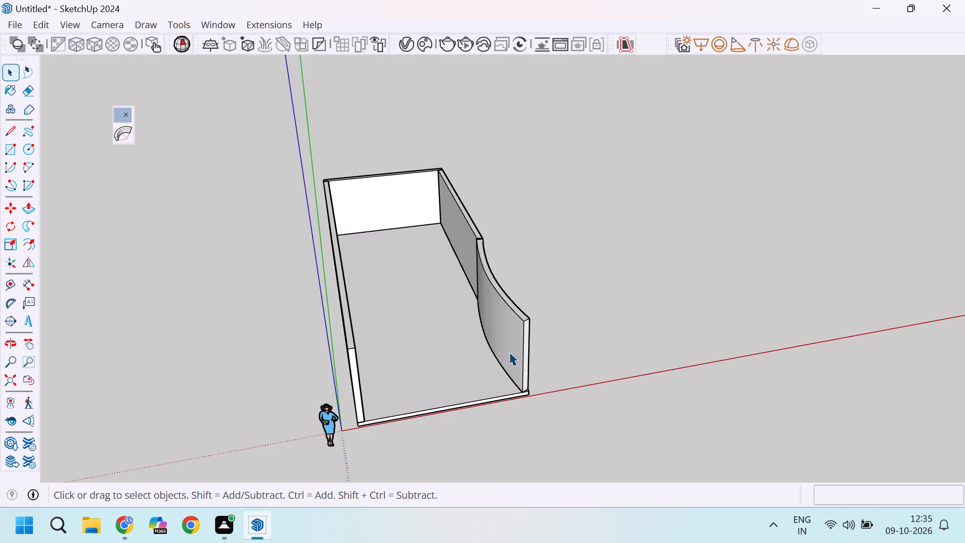
{"action": "scroll", "coordinate": [430, 335], "scroll_direction": "down", "scroll_amount": 3}
{"action": "scroll", "coordinate": [451, 327], "scroll_direction": "up", "scroll_amount": 4}
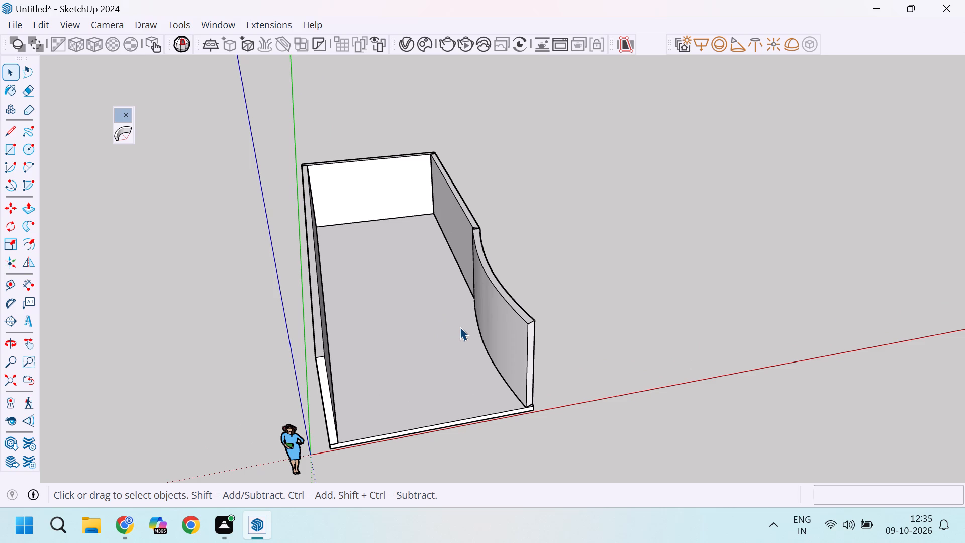
{"action": "scroll", "coordinate": [540, 322], "scroll_direction": "up", "scroll_amount": 4}
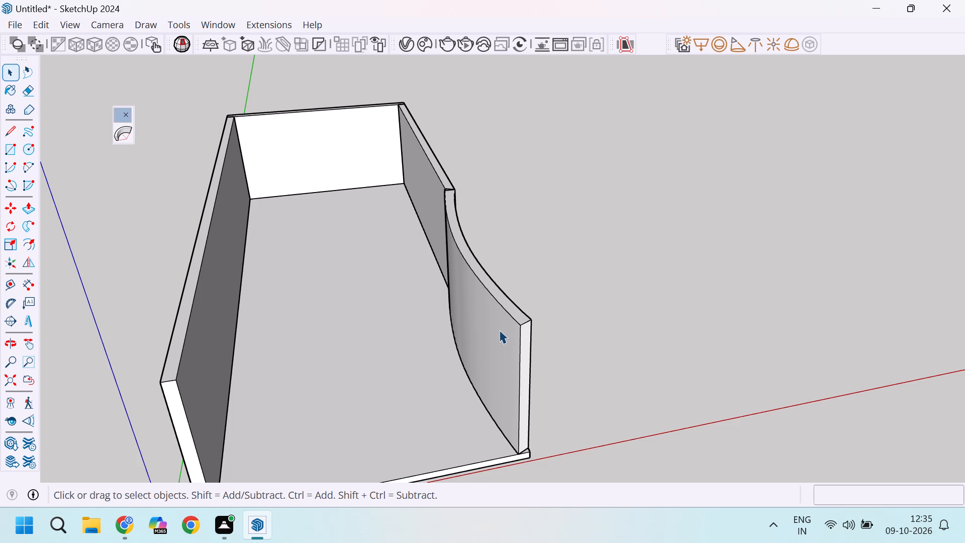
{"action": "middle_click_drag", "start_coordinate": [399, 338], "coordinate": [381, 311]}
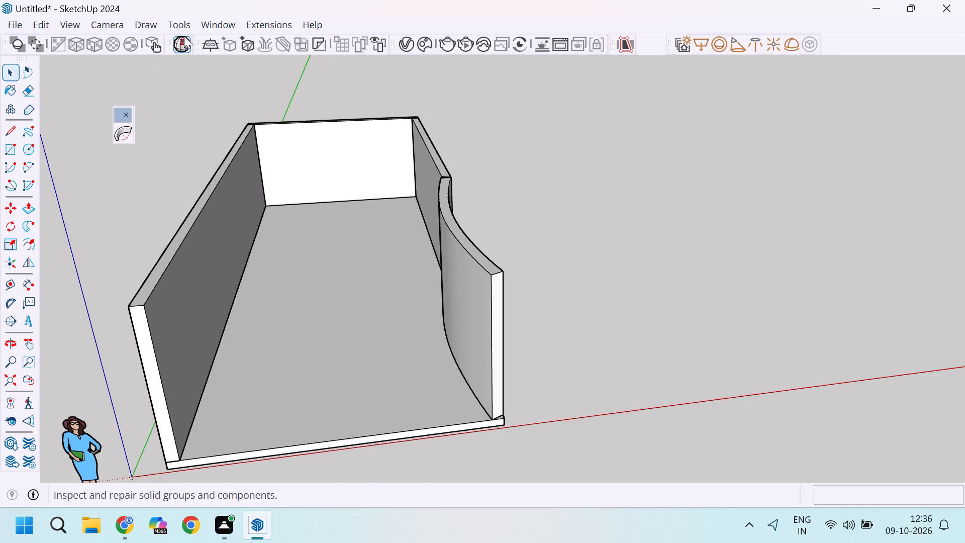
Open 3D Warehouse and search its models for "restuarant corner table".
{"action": "left_click", "coordinate": [223, 24]}
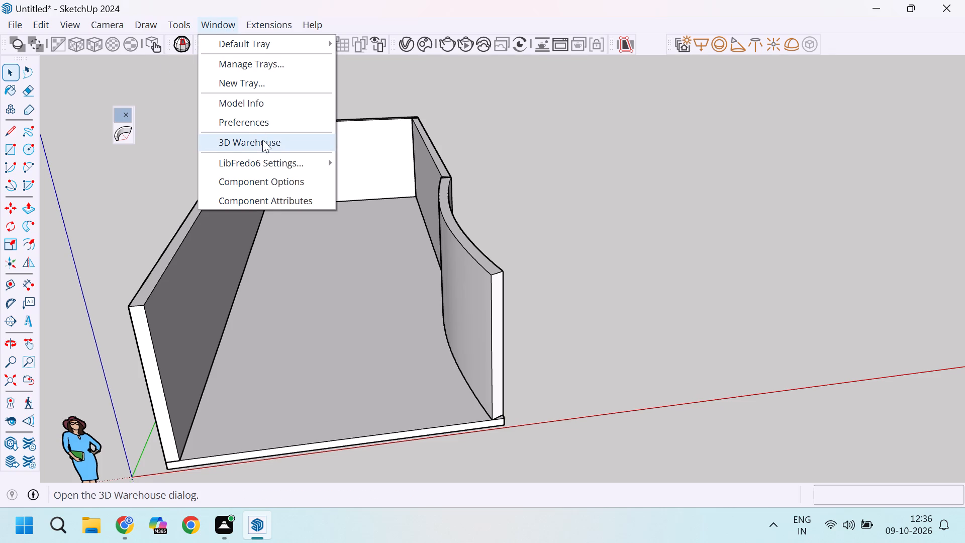
{"action": "left_click", "coordinate": [262, 140]}
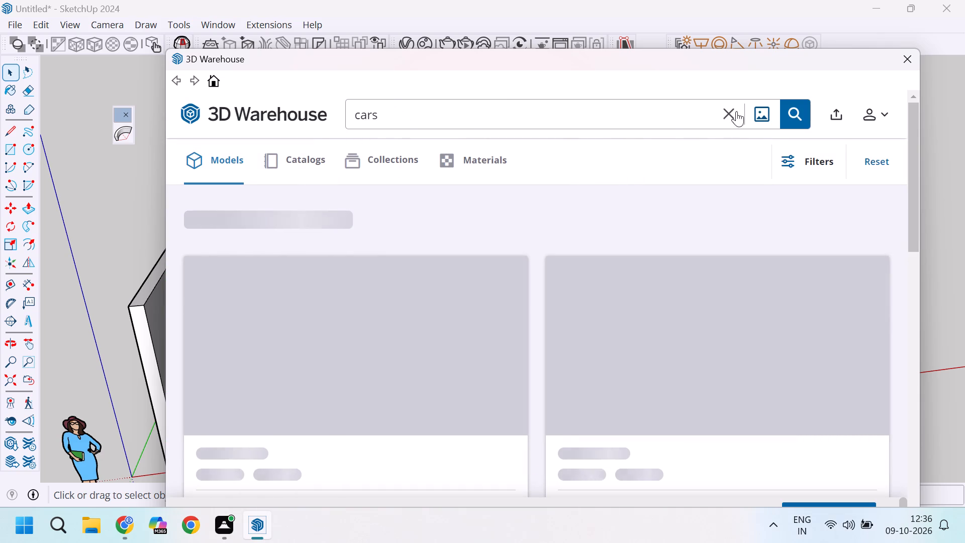
{"action": "left_click", "coordinate": [740, 111]}
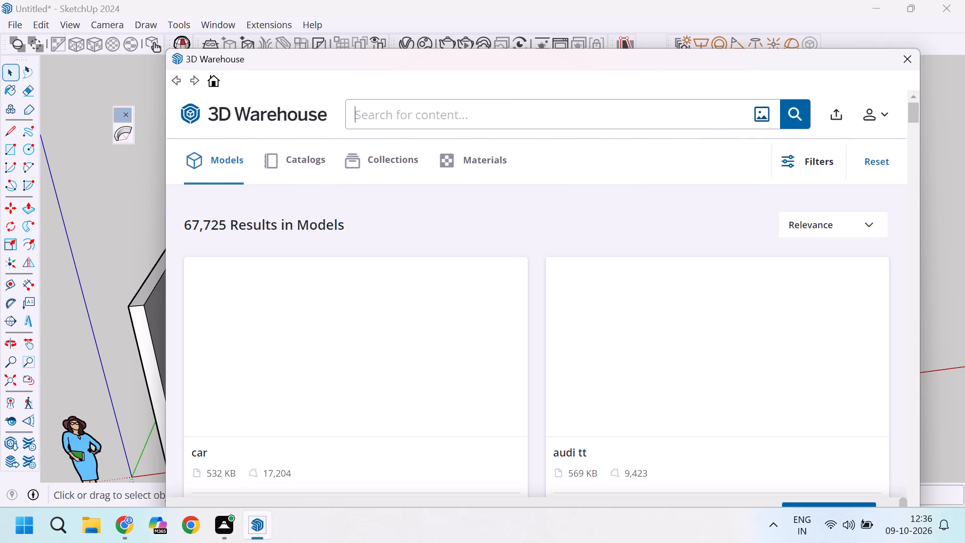
{"action": "left_click", "coordinate": [558, 121]}
{"action": "type", "text": "res"}
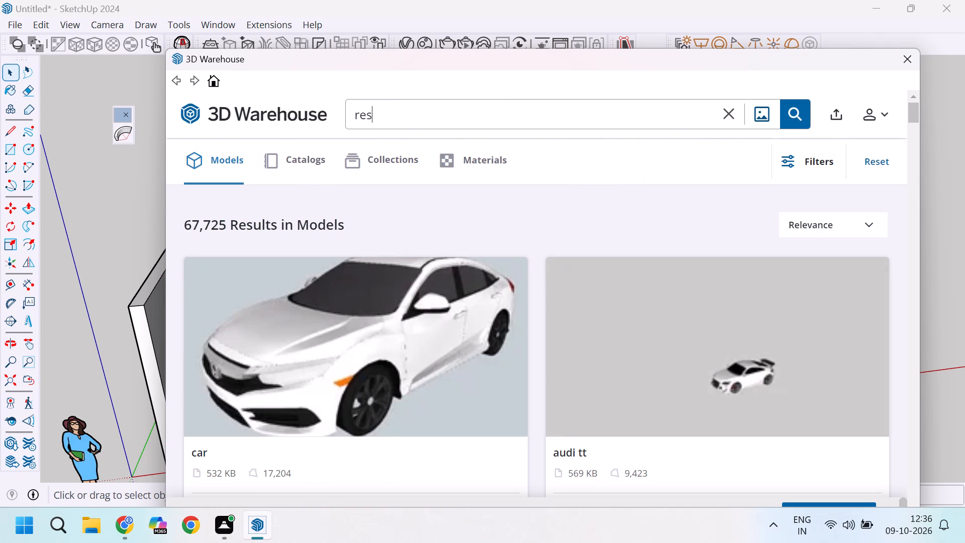
{"action": "type", "text": "tuarant cot"}
{"action": "key", "text": "BackSpace"}
{"action": "type", "text": "rner"}
{"action": "key", "text": "space"}
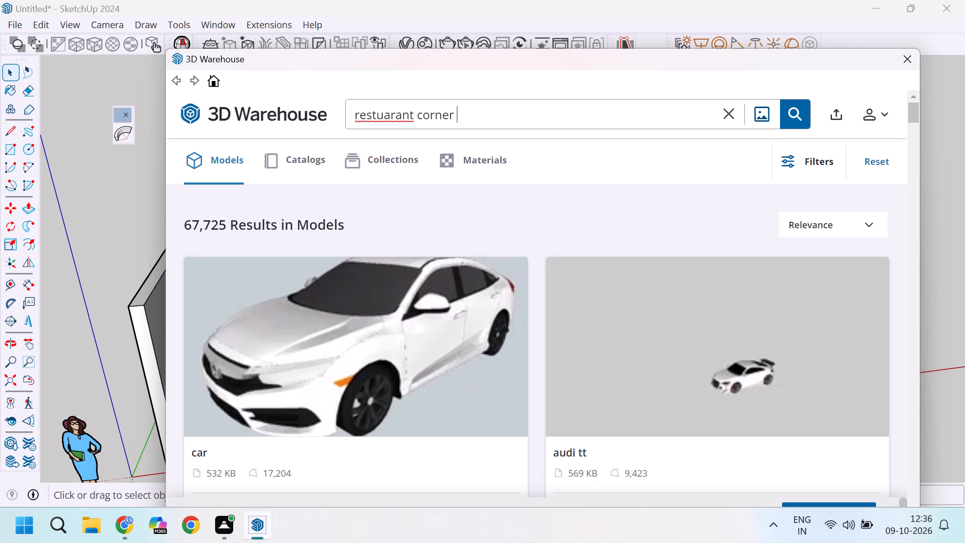
{"action": "type", "text": "table"}
{"action": "key", "text": "Return"}
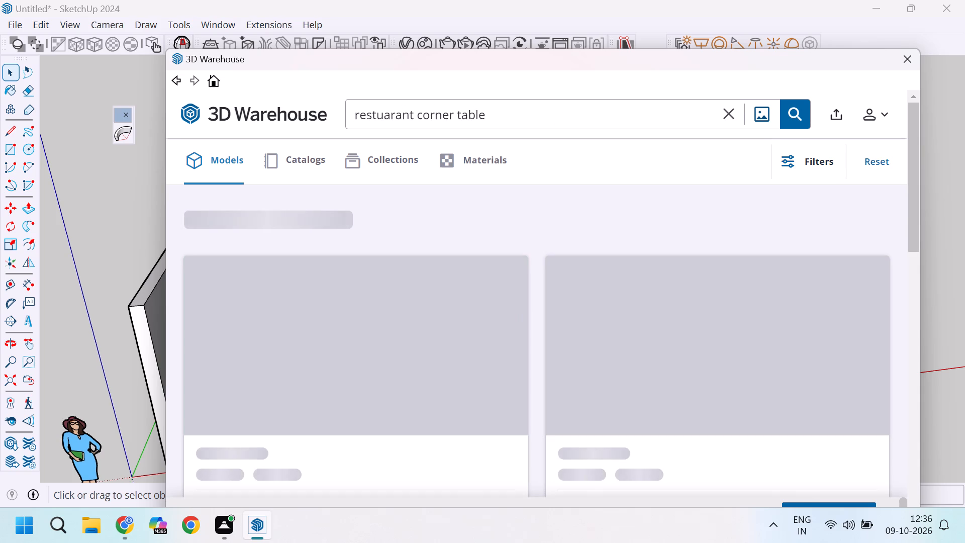
{"action": "scroll", "coordinate": [582, 195], "scroll_direction": "down", "scroll_amount": 4}
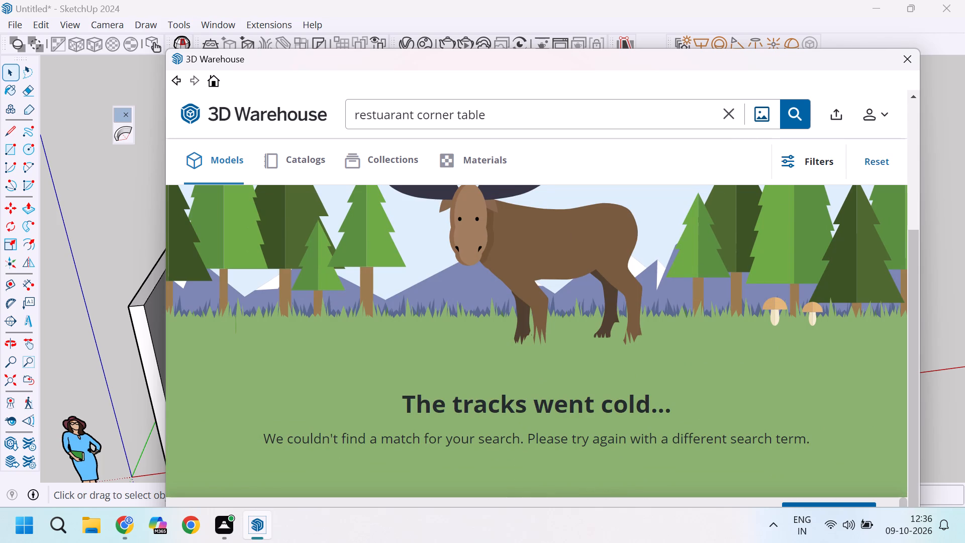
Shorten the 3D Warehouse search to "restuarant table" and look through the model results for suitable furniture.
{"action": "left_click", "coordinate": [454, 112]}
{"action": "key", "text": "BackSpace"}
{"action": "key", "text": "BackSpace"}
{"action": "key", "text": "BackSpace"}
{"action": "key", "text": "BackSpace"}
{"action": "key", "text": "BackSpace"}
{"action": "key", "text": "BackSpace"}
{"action": "key", "text": "Return"}
{"action": "scroll", "coordinate": [403, 228], "scroll_direction": "up", "scroll_amount": 6}
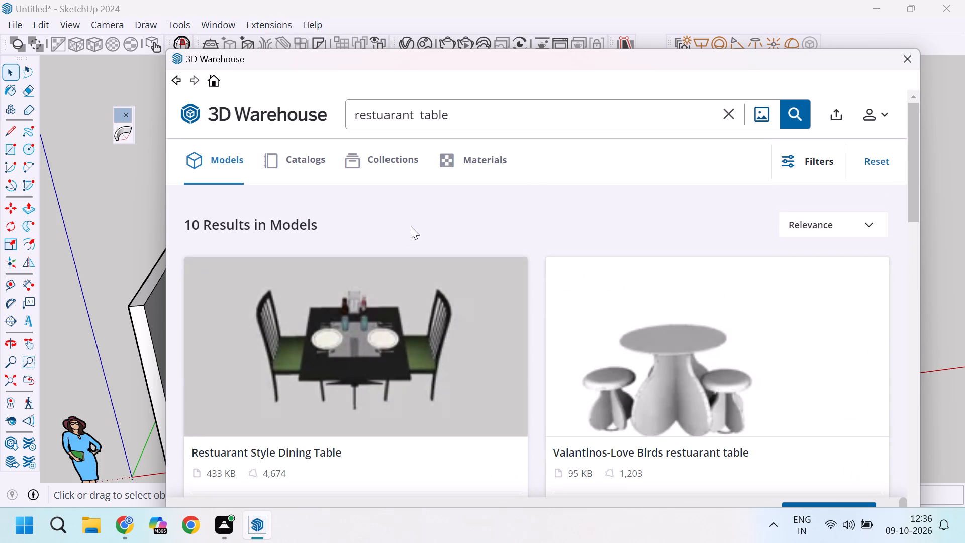
{"action": "scroll", "coordinate": [411, 226], "scroll_direction": "up", "scroll_amount": 12}
{"action": "scroll", "coordinate": [455, 309], "scroll_direction": "down", "scroll_amount": 5}
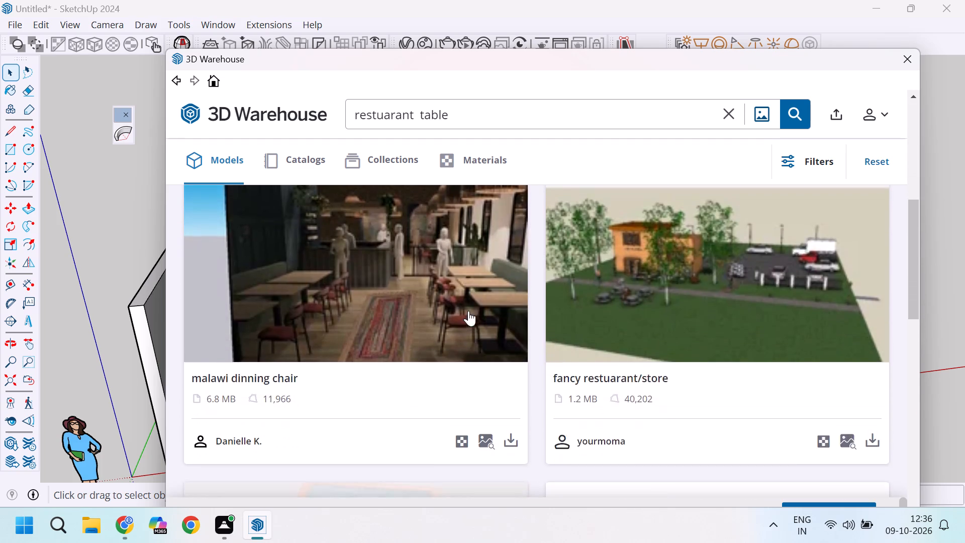
{"action": "scroll", "coordinate": [468, 311], "scroll_direction": "down", "scroll_amount": 3}
{"action": "scroll", "coordinate": [517, 326], "scroll_direction": "down", "scroll_amount": 11}
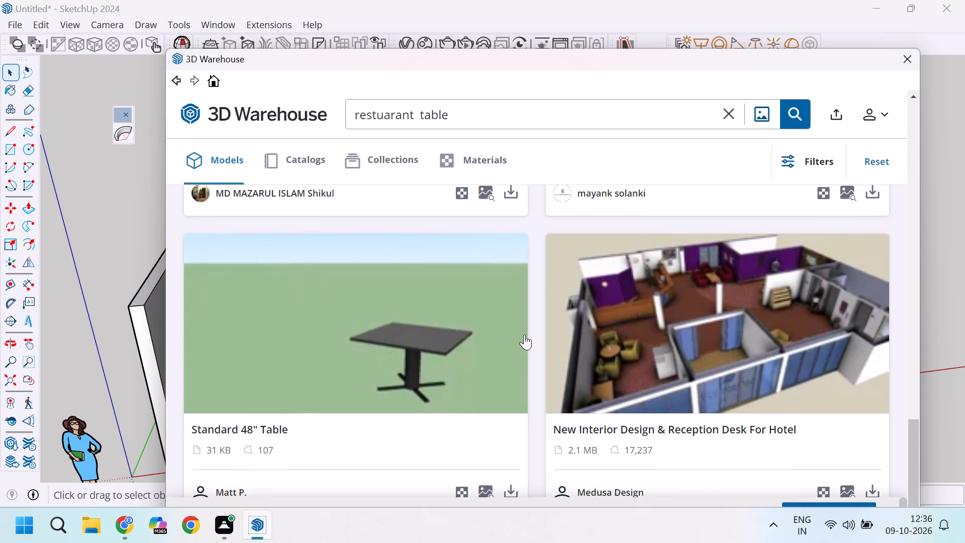
{"action": "scroll", "coordinate": [526, 347], "scroll_direction": "down", "scroll_amount": 4}
Search the 3D Warehouse models for "edge table" and look through the results for a suitable table.
{"action": "left_click", "coordinate": [729, 116]}
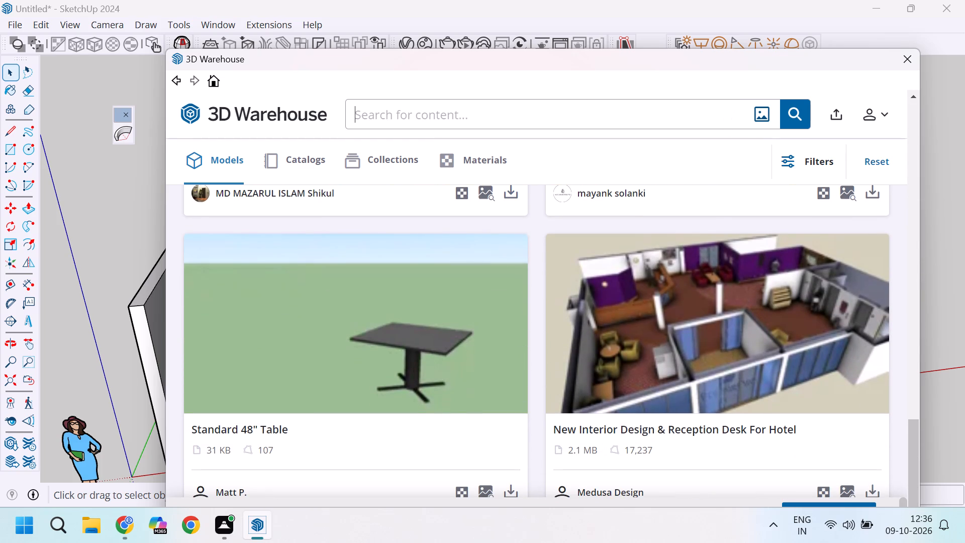
{"action": "type", "text": "edge ta"}
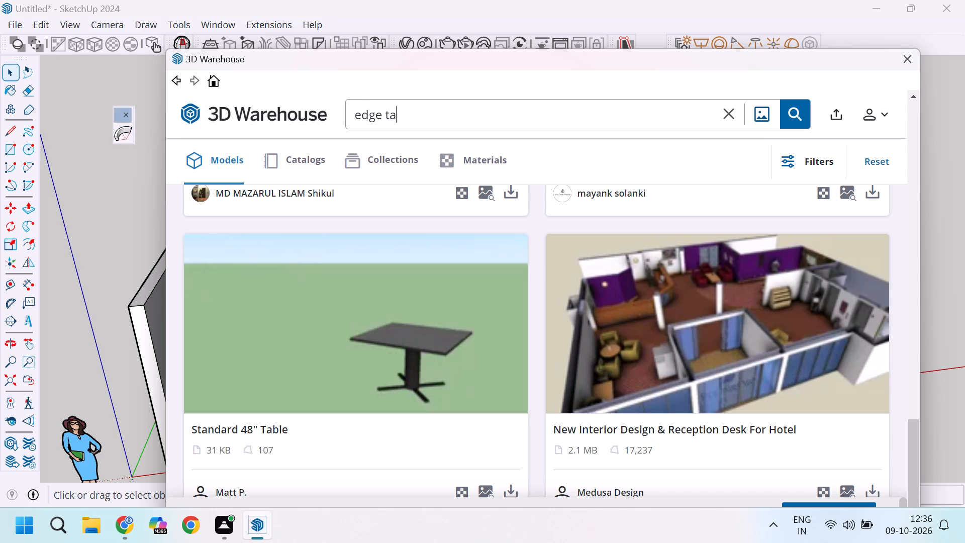
{"action": "type", "text": "ble"}
{"action": "key", "text": "Return"}
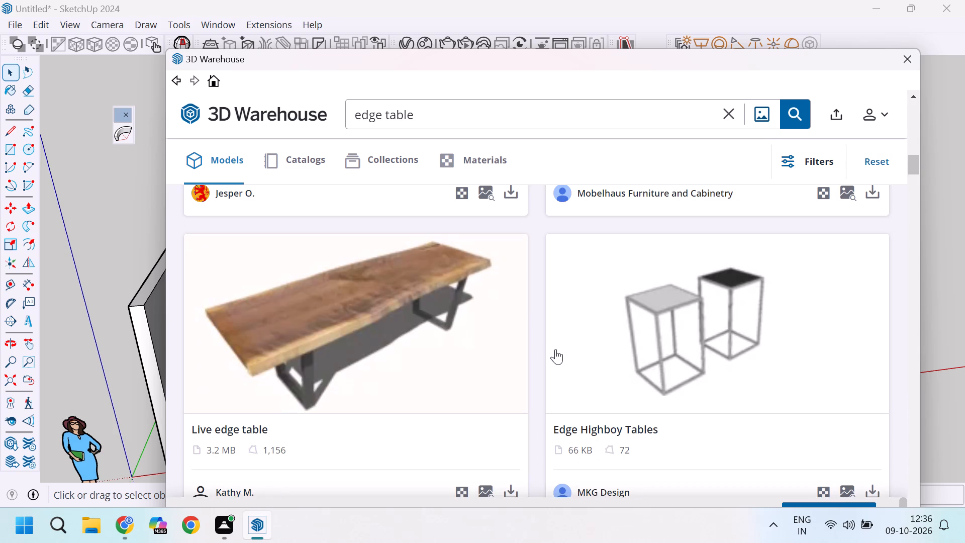
{"action": "scroll", "coordinate": [462, 282], "scroll_direction": "down", "scroll_amount": 2}
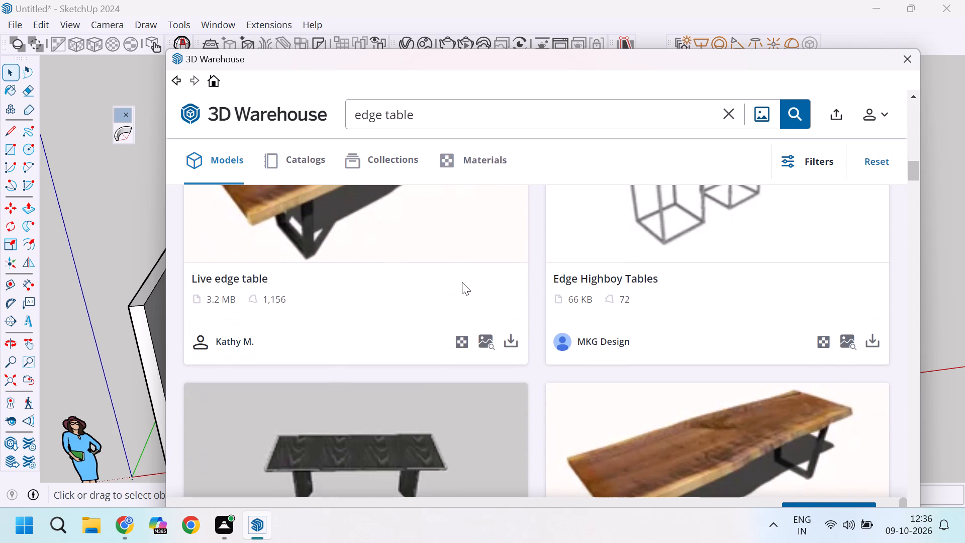
{"action": "scroll", "coordinate": [431, 265], "scroll_direction": "up", "scroll_amount": 1}
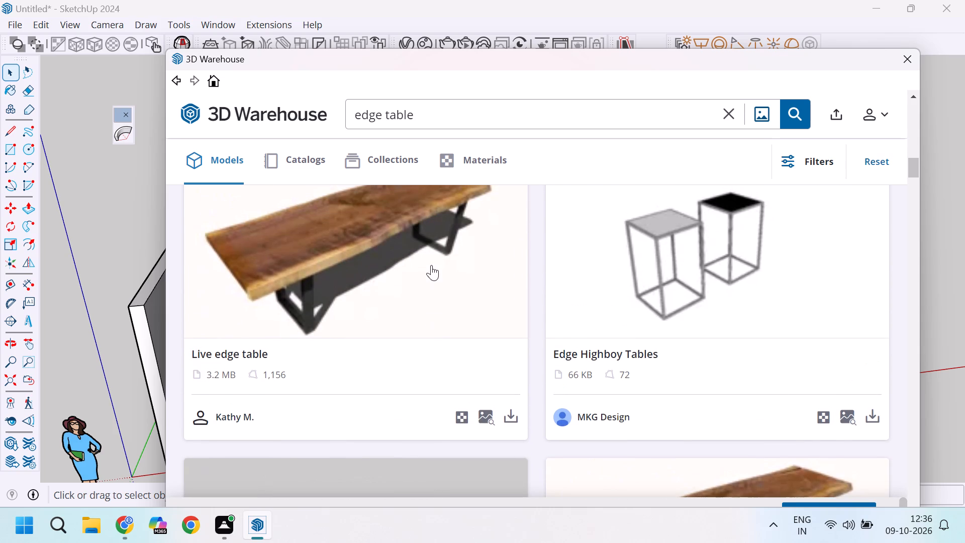
{"action": "scroll", "coordinate": [433, 264], "scroll_direction": "down", "scroll_amount": 1}
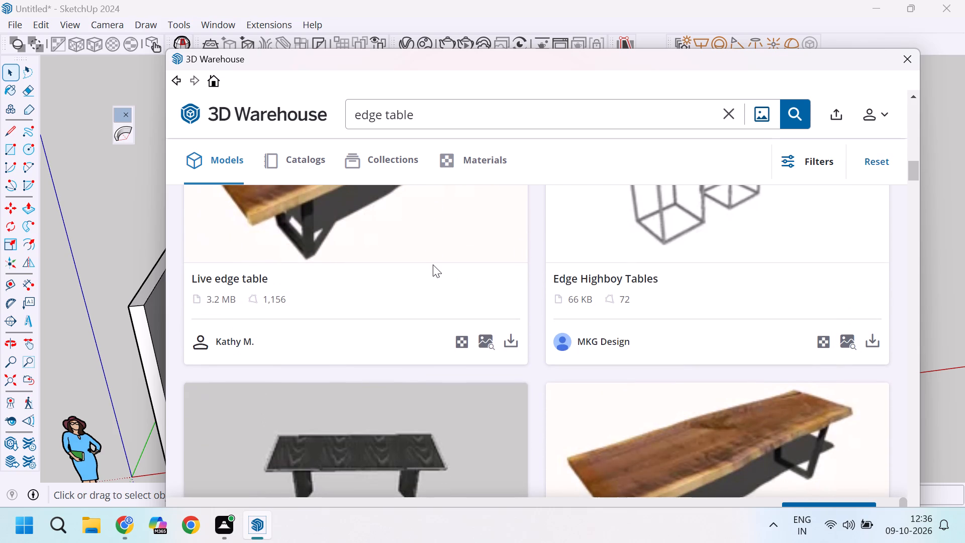
{"action": "scroll", "coordinate": [433, 264], "scroll_direction": "down", "scroll_amount": 10}
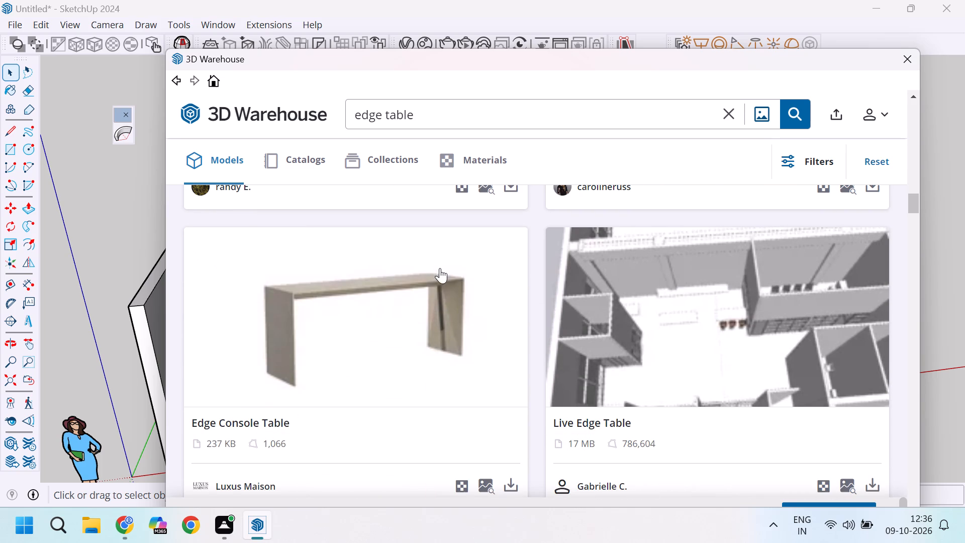
Download the Edge Console Table into the model and place it on the ground outside the curved wall.
{"action": "left_click", "coordinate": [512, 488]}
{"action": "left_click", "coordinate": [493, 315]}
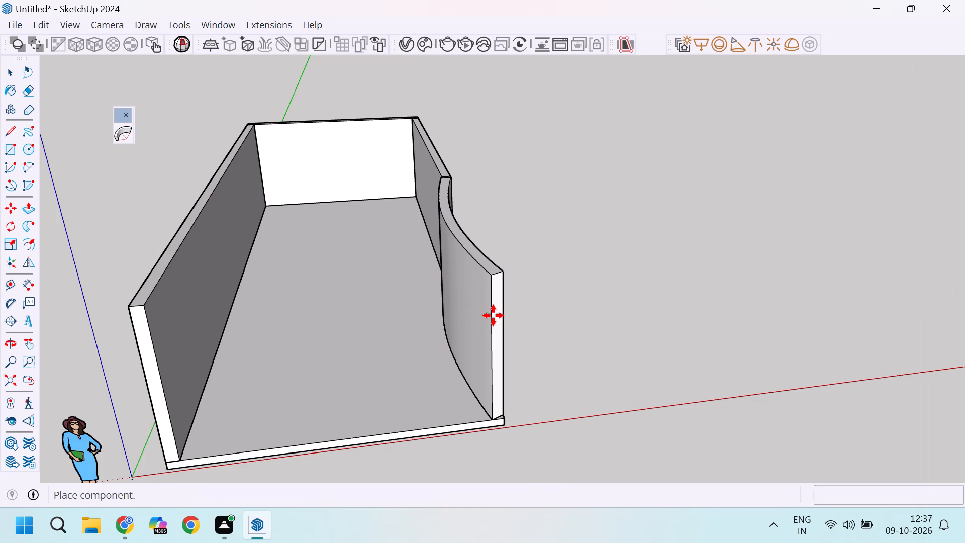
{"action": "scroll", "coordinate": [377, 264], "scroll_direction": "down", "scroll_amount": 4}
{"action": "scroll", "coordinate": [473, 271], "scroll_direction": "up", "scroll_amount": 10}
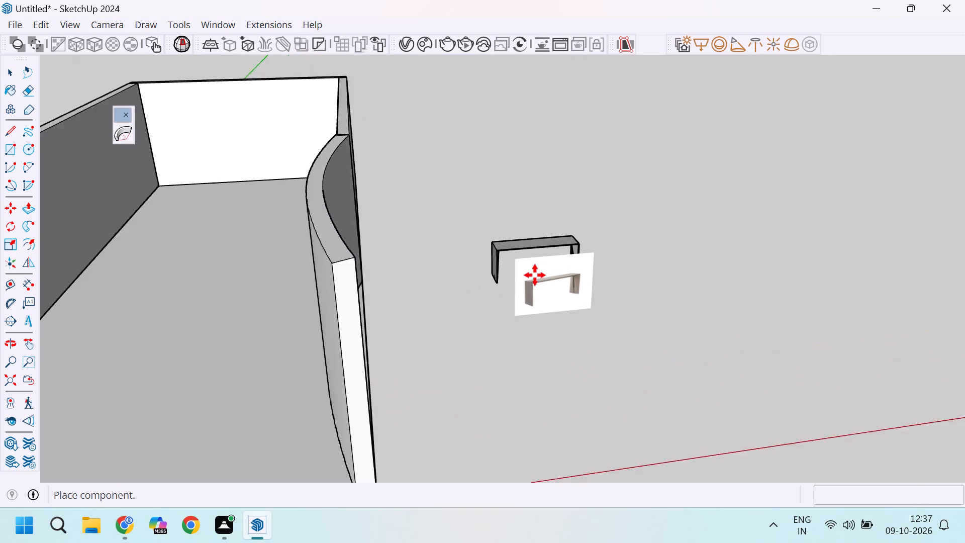
{"action": "left_click", "coordinate": [552, 264]}
{"action": "scroll", "coordinate": [584, 273], "scroll_direction": "up", "scroll_amount": 9}
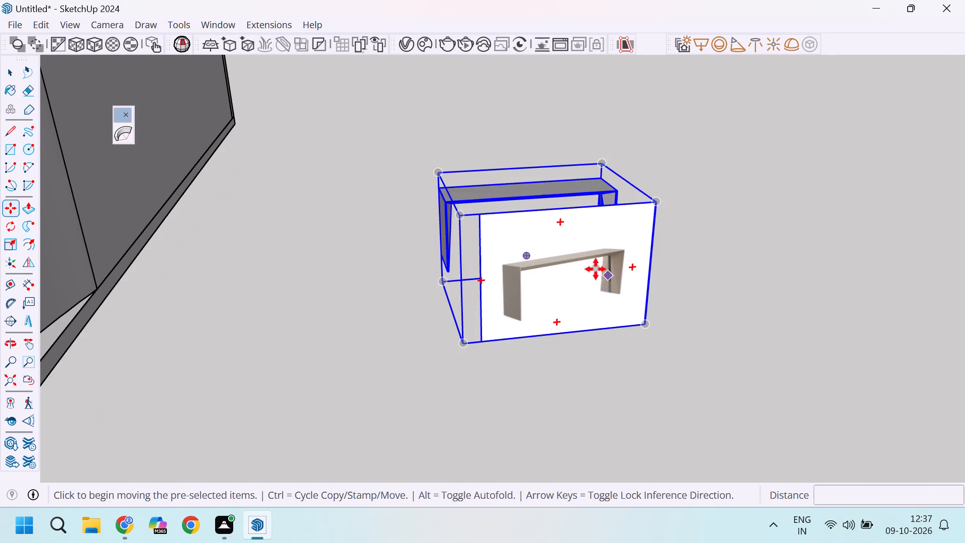
Delete the product preview image standing in front of the table inside the imported component.
{"action": "key", "text": "space"}
{"action": "left_click", "coordinate": [590, 258]}
{"action": "triple_click", "coordinate": [594, 262]}
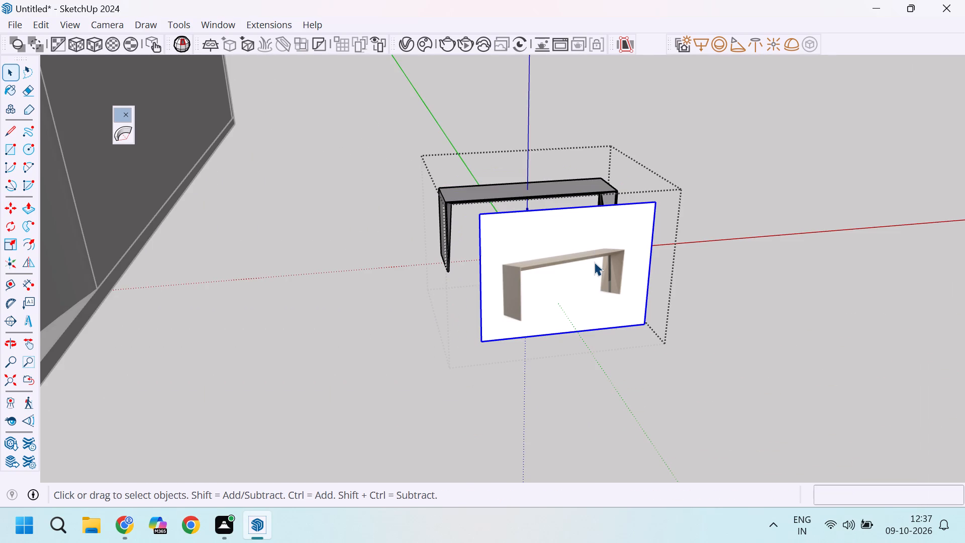
{"action": "key", "text": "Delete"}
Select the table's connected outer faces inside its nested group and paint them with the Wood Floor material.
{"action": "scroll", "coordinate": [400, 221], "scroll_direction": "up", "scroll_amount": 4}
{"action": "scroll", "coordinate": [581, 199], "scroll_direction": "up", "scroll_amount": 3}
{"action": "middle_click_drag", "start_coordinate": [448, 216], "coordinate": [330, 259]}
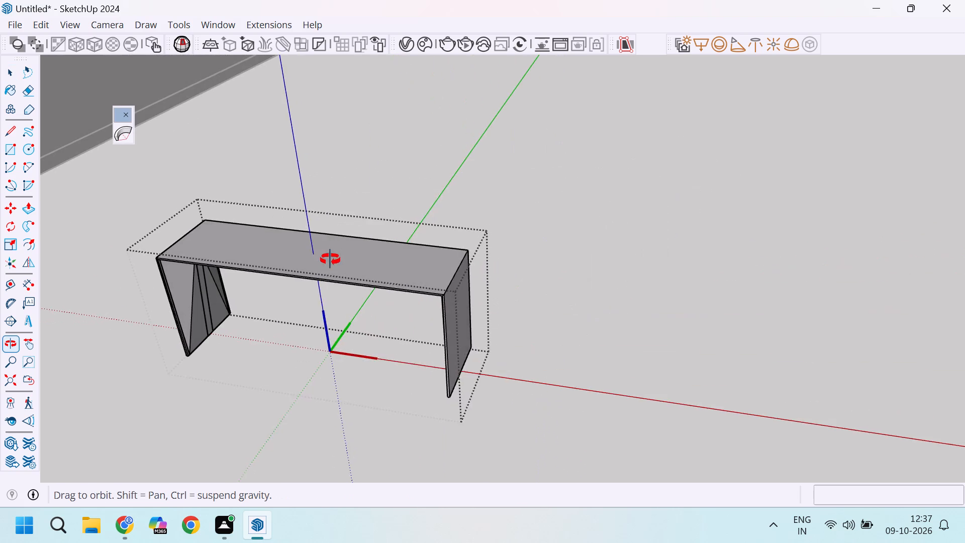
{"action": "middle_click_drag", "start_coordinate": [330, 259], "coordinate": [372, 235]}
{"action": "left_click", "coordinate": [479, 253]}
{"action": "scroll", "coordinate": [528, 265], "scroll_direction": "up", "scroll_amount": 4}
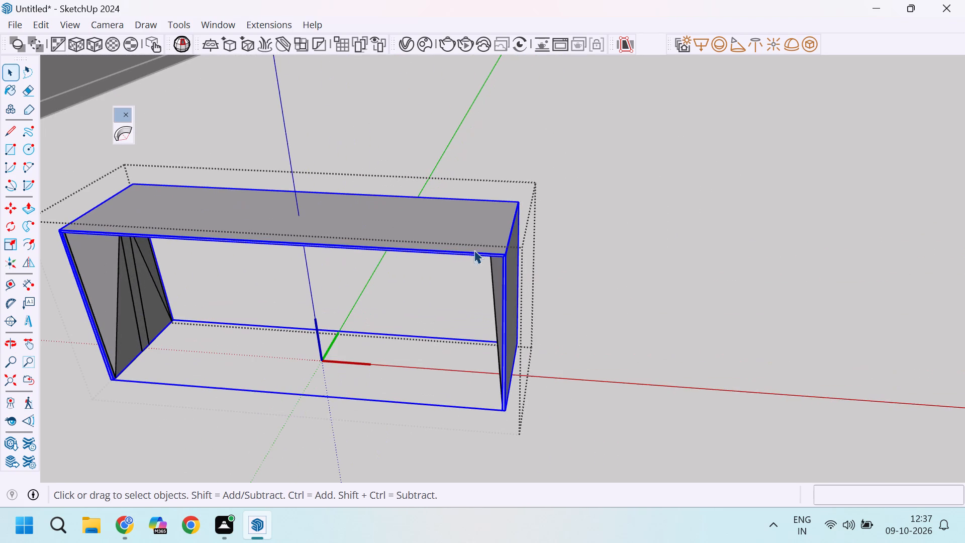
{"action": "double_click", "coordinate": [493, 235]}
{"action": "left_click", "coordinate": [499, 230]}
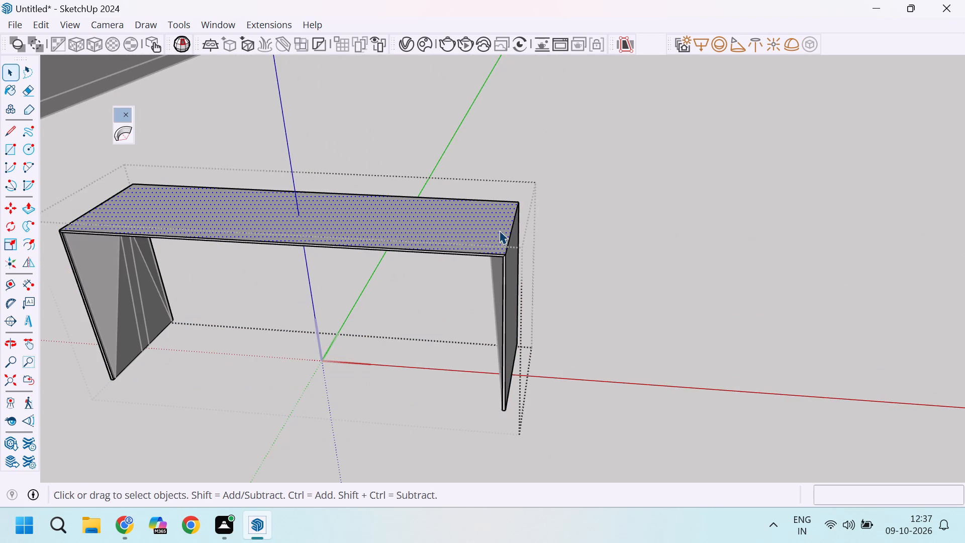
{"action": "triple_click", "coordinate": [499, 230]}
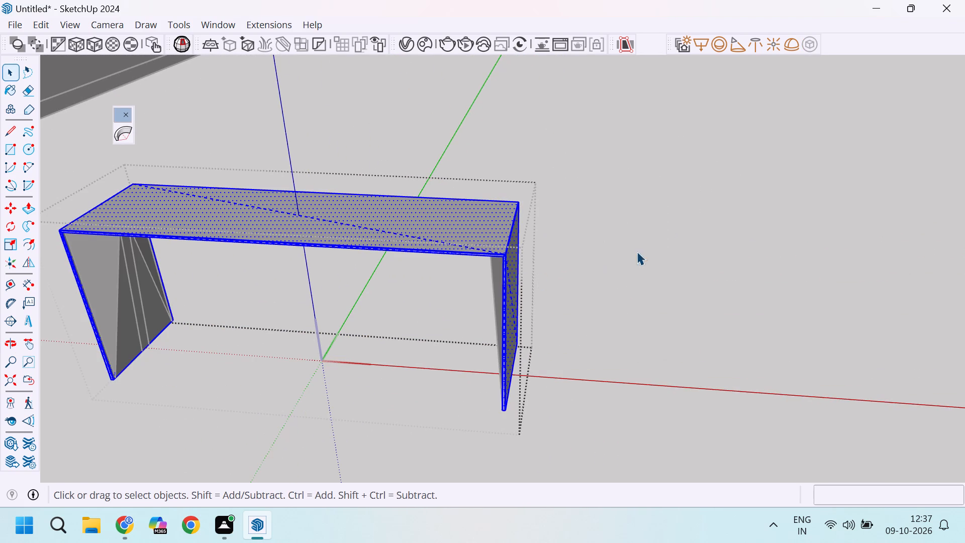
{"action": "scroll", "coordinate": [653, 241], "scroll_direction": "down", "scroll_amount": 7}
{"action": "key", "text": "b"}
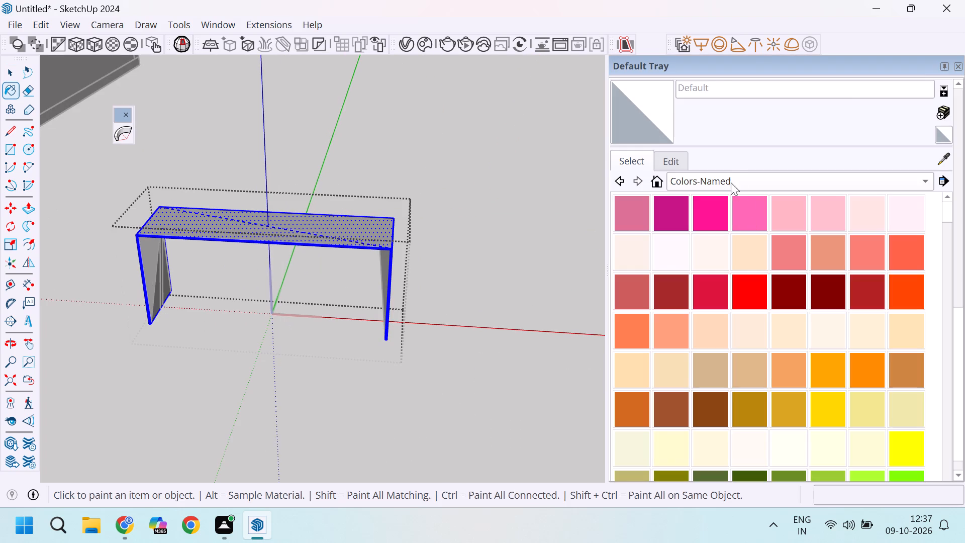
{"action": "left_click", "coordinate": [738, 175]}
{"action": "left_click", "coordinate": [699, 318]}
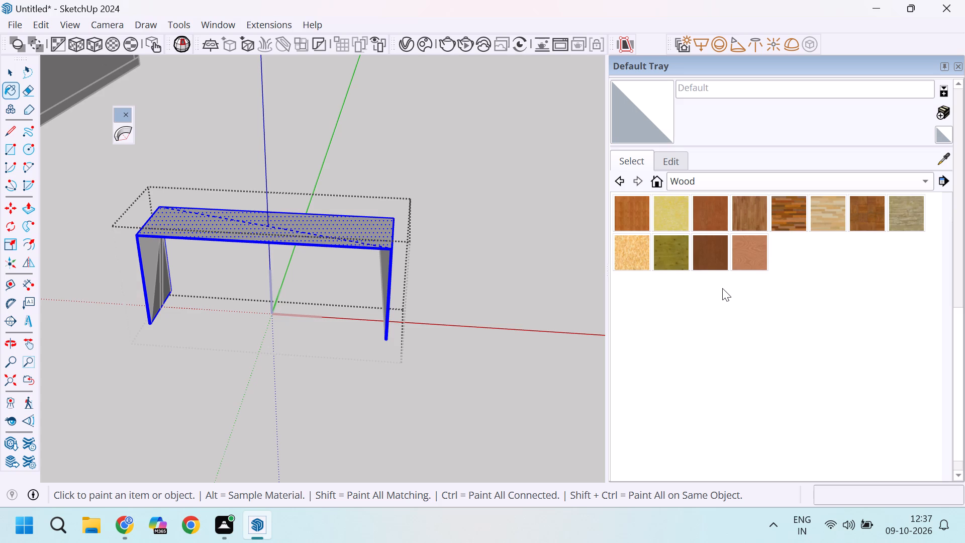
{"action": "left_click", "coordinate": [758, 215]}
{"action": "left_click", "coordinate": [344, 237]}
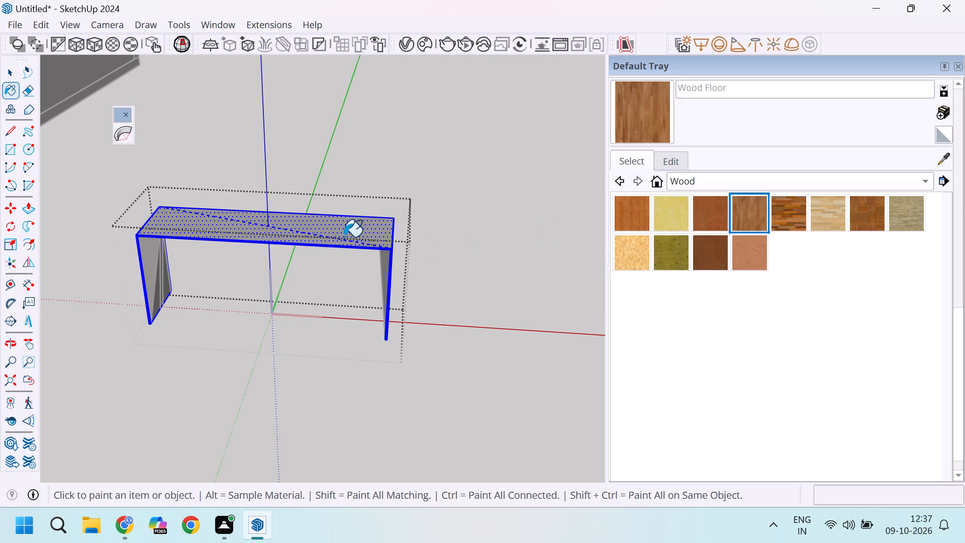
{"action": "scroll", "coordinate": [352, 249], "scroll_direction": "up", "scroll_amount": 5}
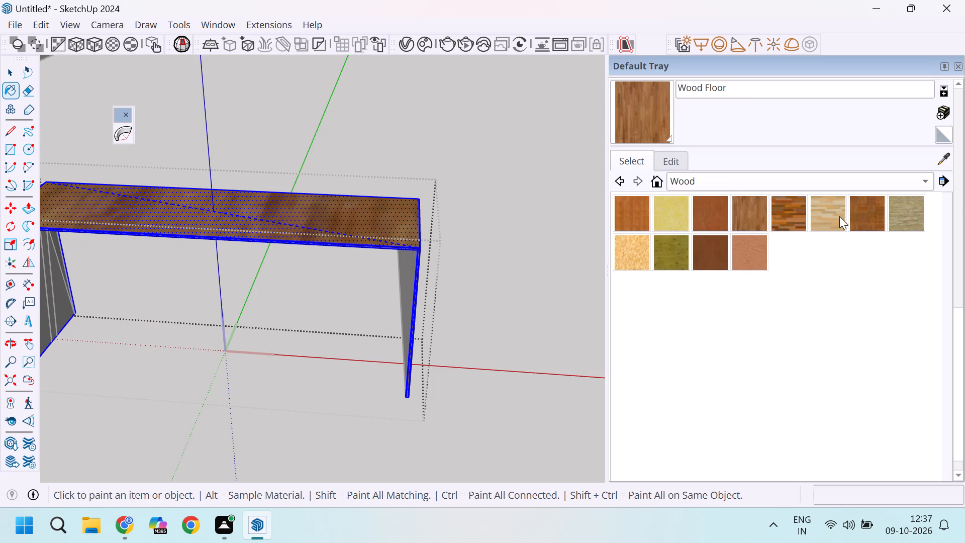
Repaint the table's selected outer faces with the Wood Floor Light material.
{"action": "left_click", "coordinate": [835, 217]}
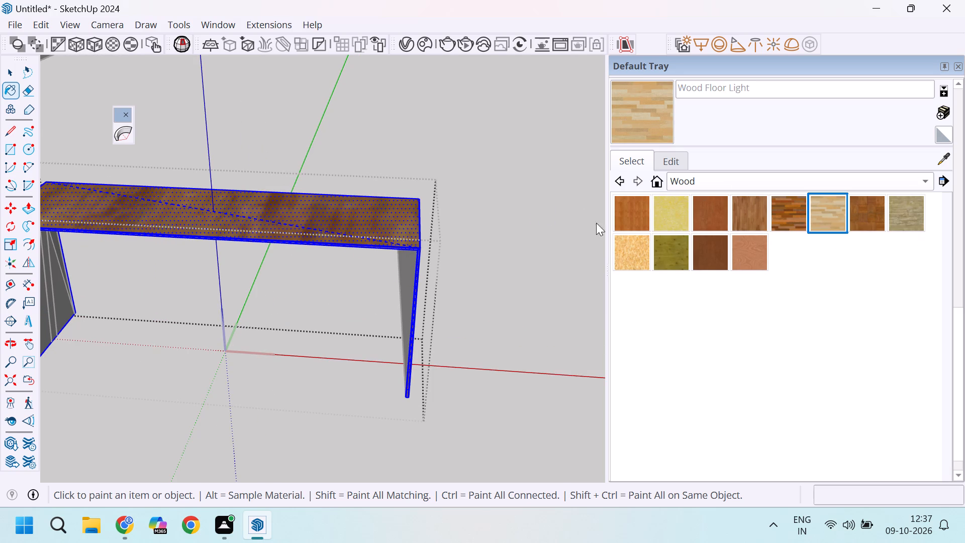
{"action": "left_click", "coordinate": [411, 223]}
{"action": "scroll", "coordinate": [405, 283], "scroll_direction": "up", "scroll_amount": 3}
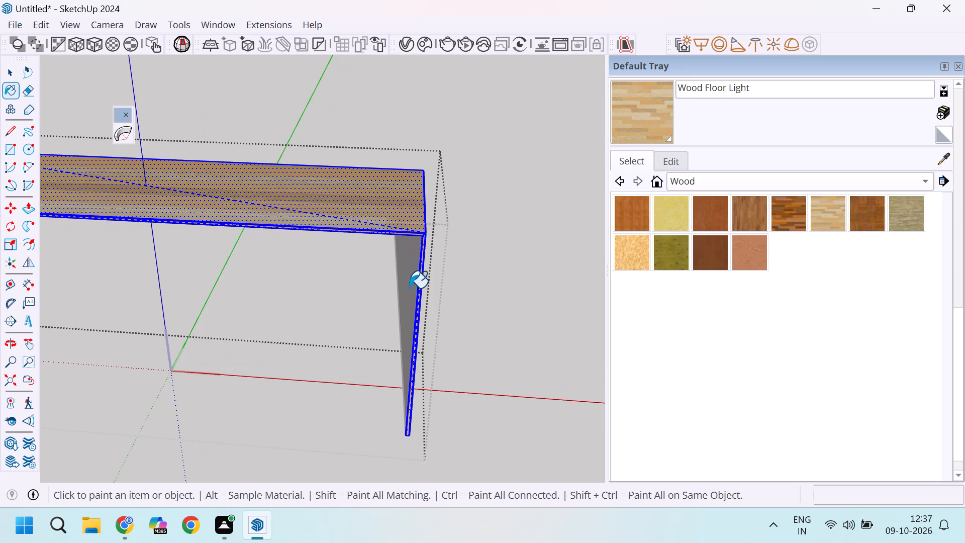
{"action": "scroll", "coordinate": [383, 321], "scroll_direction": "up", "scroll_amount": 5}
{"action": "left_click", "coordinate": [425, 276]}
{"action": "scroll", "coordinate": [425, 276], "scroll_direction": "down", "scroll_amount": 5}
{"action": "key", "text": "space"}
{"action": "left_click", "coordinate": [512, 262]}
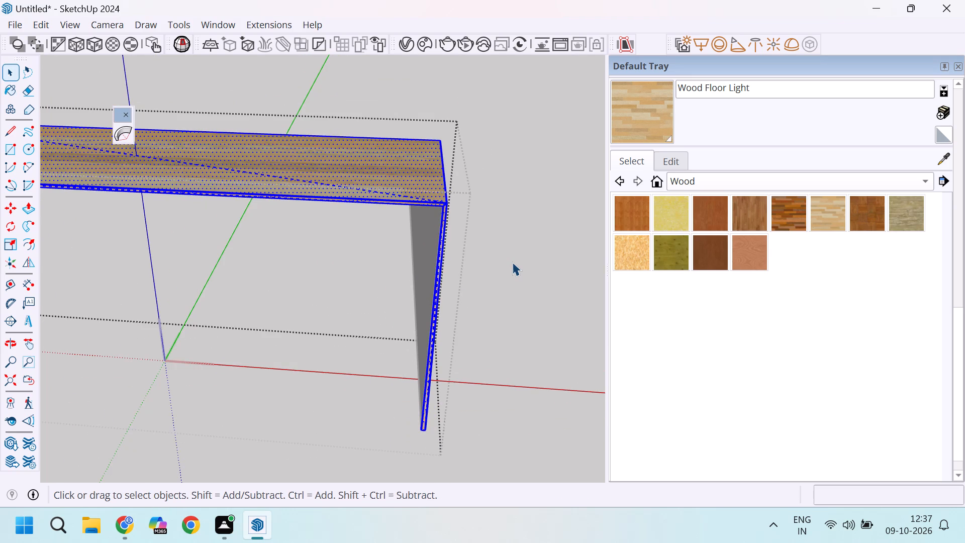
Paint the connected inner faces of the tabletop and legs with Wood Floor Light and leave the component.
{"action": "middle_click_drag", "start_coordinate": [420, 258], "coordinate": [471, 174]}
{"action": "triple_click", "coordinate": [413, 215]}
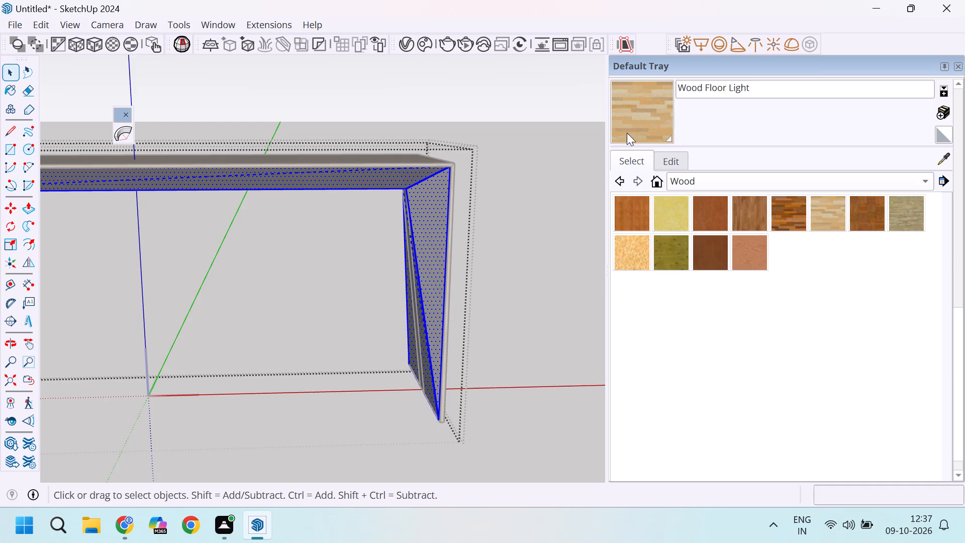
{"action": "left_click", "coordinate": [644, 122]}
{"action": "left_click", "coordinate": [426, 212]}
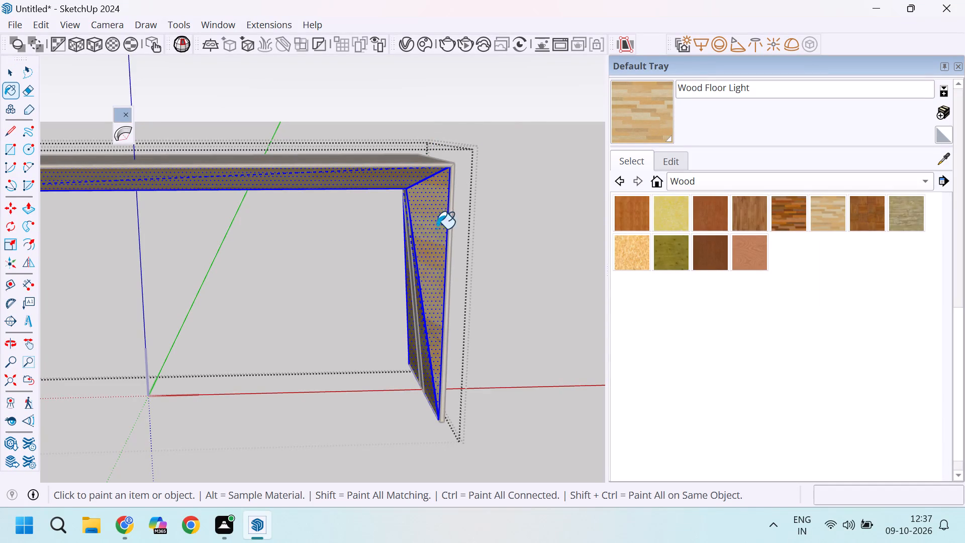
{"action": "key", "text": "space"}
{"action": "left_click", "coordinate": [506, 223]}
{"action": "scroll", "coordinate": [507, 222], "scroll_direction": "down", "scroll_amount": 5}
{"action": "middle_click_drag", "start_coordinate": [519, 215], "coordinate": [481, 267]}
{"action": "left_click", "coordinate": [518, 230]}
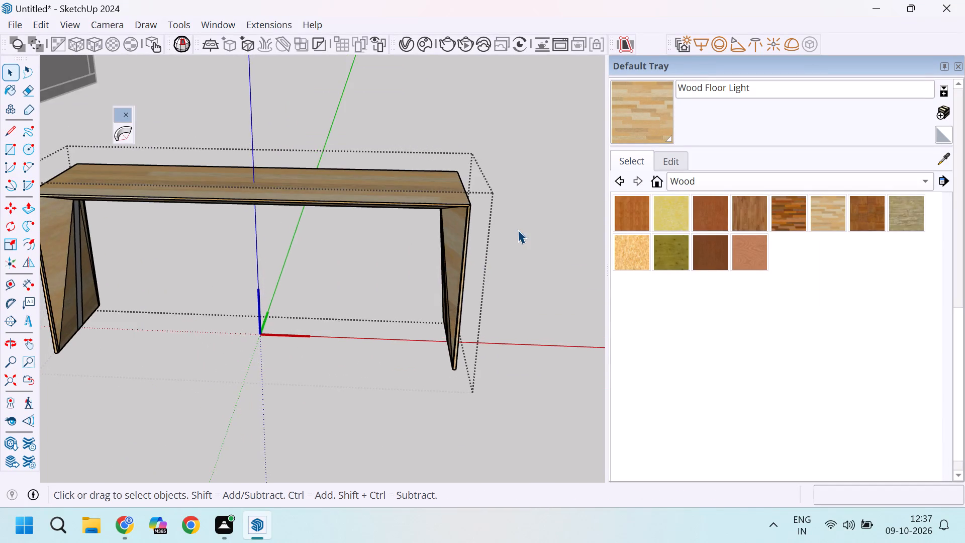
{"action": "scroll", "coordinate": [528, 231], "scroll_direction": "down", "scroll_amount": 9}
{"action": "scroll", "coordinate": [380, 226], "scroll_direction": "down", "scroll_amount": 3}
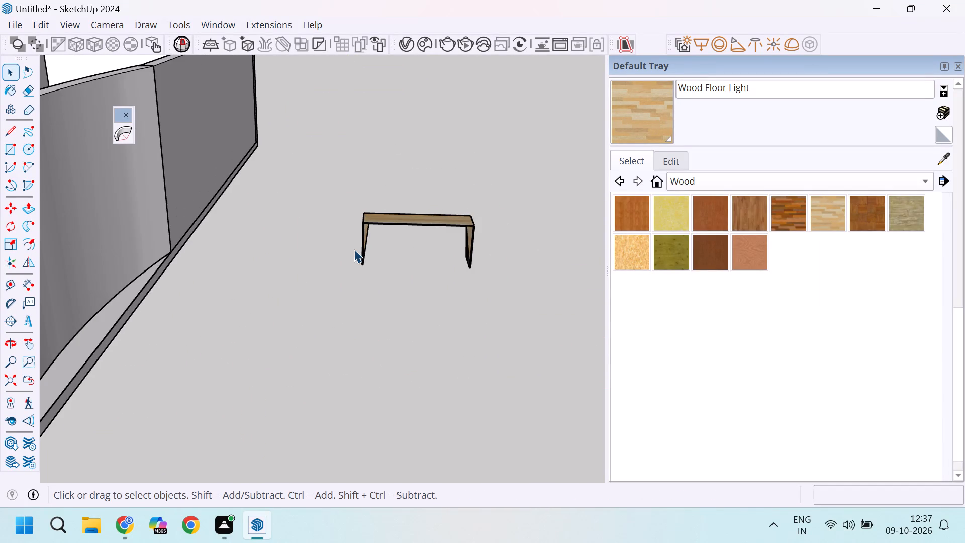
Measure the table's height along a leg from the tabletop's front corner to the leg's bottom corner.
{"action": "middle_click_drag", "start_coordinate": [354, 249], "coordinate": [433, 360]}
{"action": "scroll", "coordinate": [428, 311], "scroll_direction": "up", "scroll_amount": 4}
{"action": "middle_click_drag", "start_coordinate": [437, 315], "coordinate": [413, 183]}
{"action": "middle_click", "coordinate": [411, 173]}
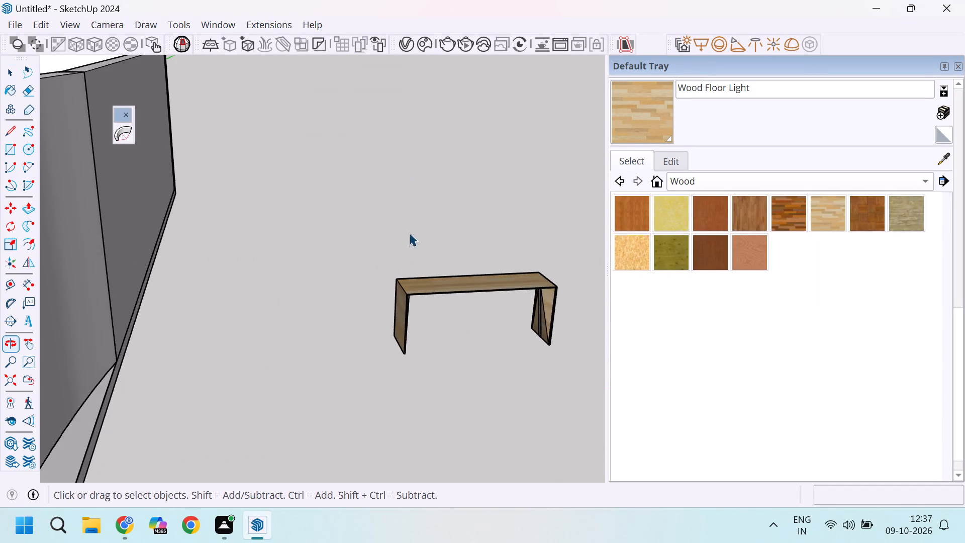
{"action": "scroll", "coordinate": [398, 359], "scroll_direction": "up", "scroll_amount": 10}
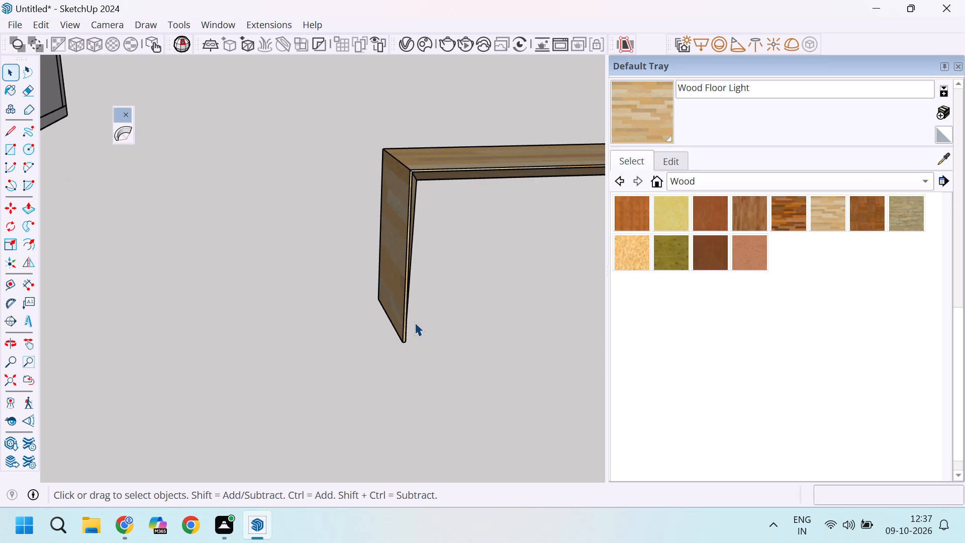
{"action": "key", "text": "t"}
{"action": "scroll", "coordinate": [406, 187], "scroll_direction": "up", "scroll_amount": 4}
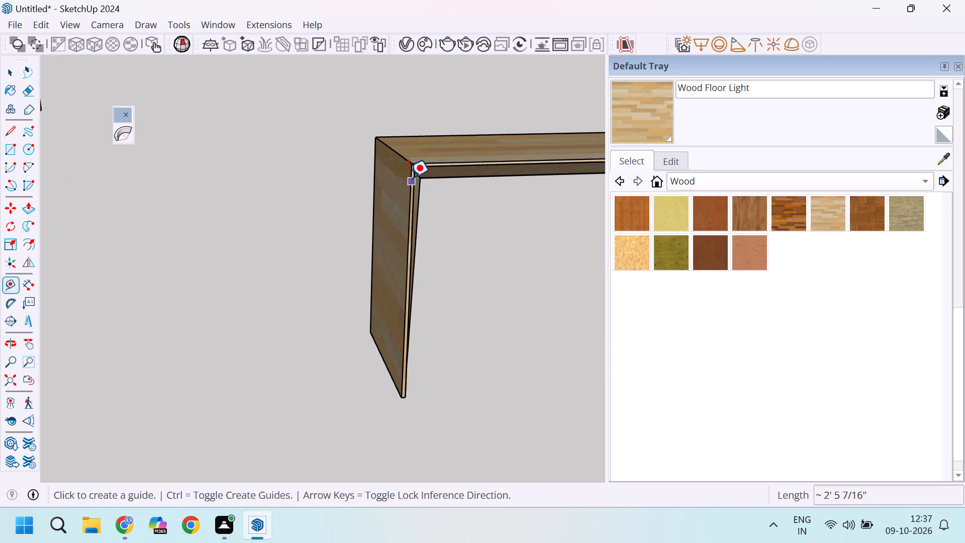
{"action": "scroll", "coordinate": [411, 162], "scroll_direction": "up", "scroll_amount": 6}
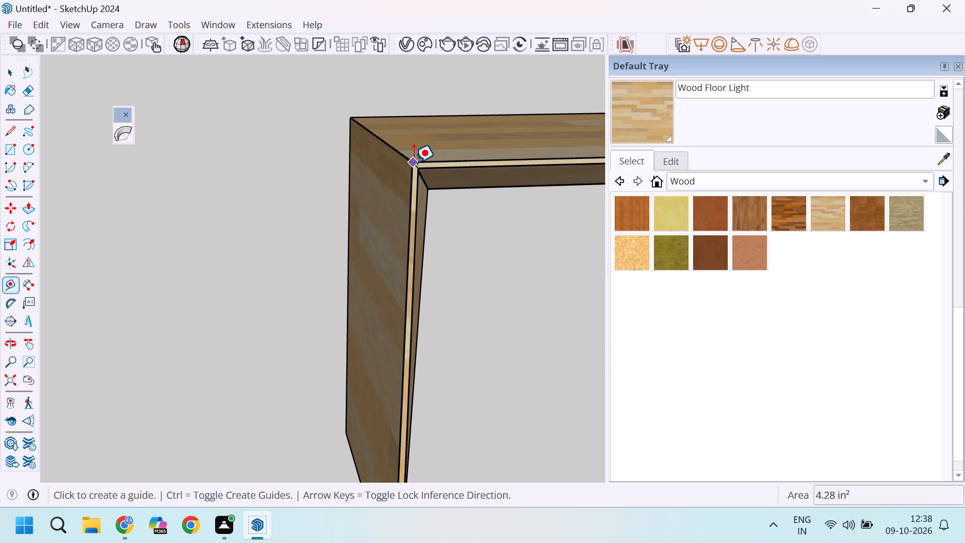
{"action": "left_click", "coordinate": [414, 162]}
{"action": "scroll", "coordinate": [414, 162], "scroll_direction": "down", "scroll_amount": 7}
{"action": "scroll", "coordinate": [365, 462], "scroll_direction": "up", "scroll_amount": 4}
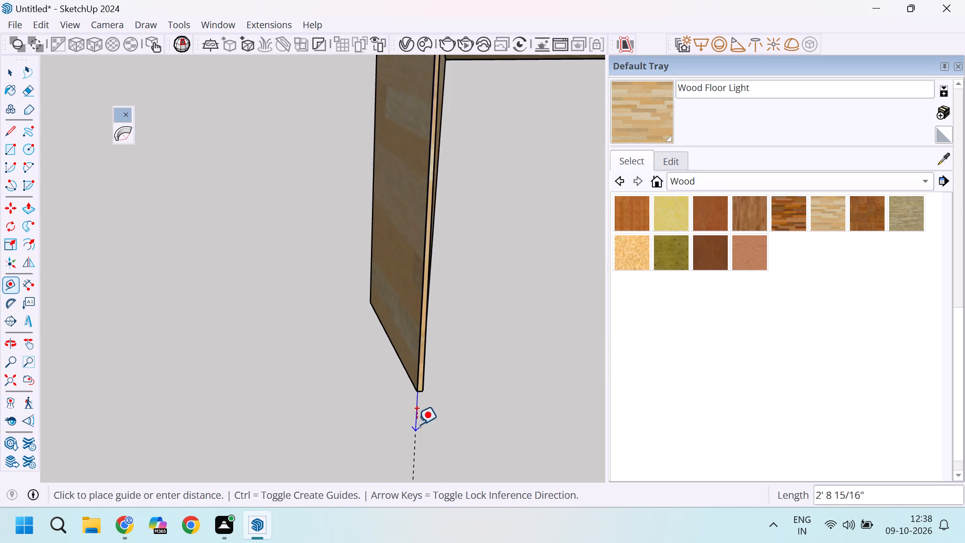
{"action": "scroll", "coordinate": [416, 394], "scroll_direction": "up", "scroll_amount": 12}
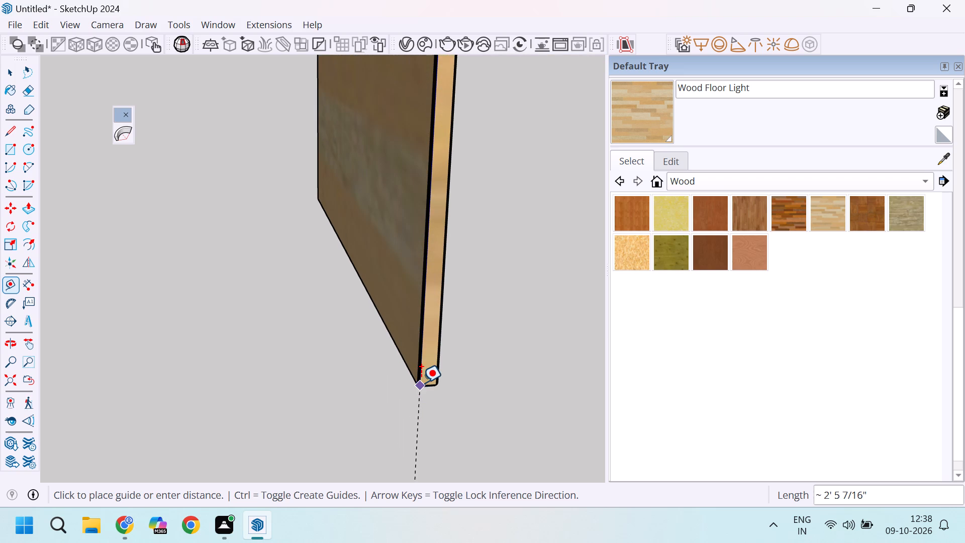
{"action": "key", "text": "Escape"}
{"action": "key", "text": "Escape"}
{"action": "scroll", "coordinate": [420, 383], "scroll_direction": "down", "scroll_amount": 20}
{"action": "scroll", "coordinate": [420, 383], "scroll_direction": "down", "scroll_amount": 8}
{"action": "key", "text": "space"}
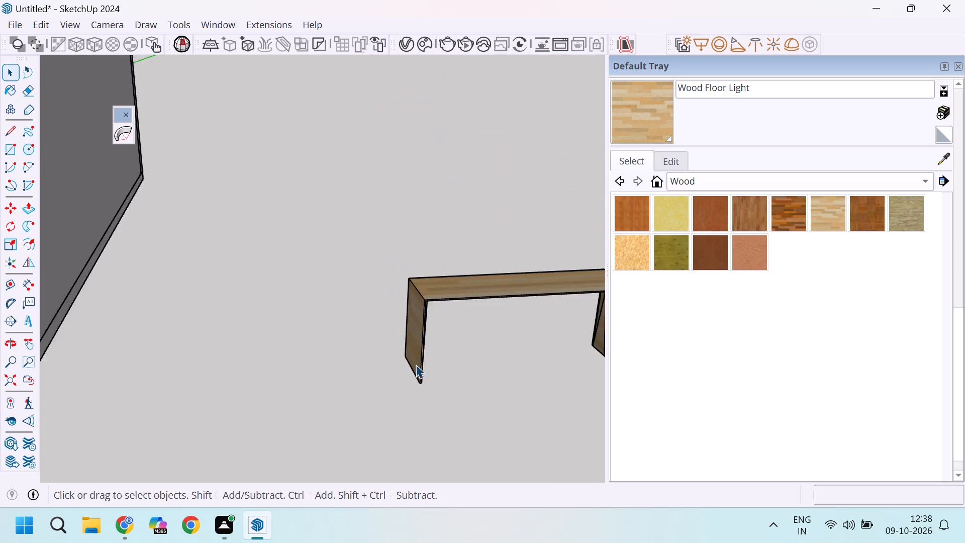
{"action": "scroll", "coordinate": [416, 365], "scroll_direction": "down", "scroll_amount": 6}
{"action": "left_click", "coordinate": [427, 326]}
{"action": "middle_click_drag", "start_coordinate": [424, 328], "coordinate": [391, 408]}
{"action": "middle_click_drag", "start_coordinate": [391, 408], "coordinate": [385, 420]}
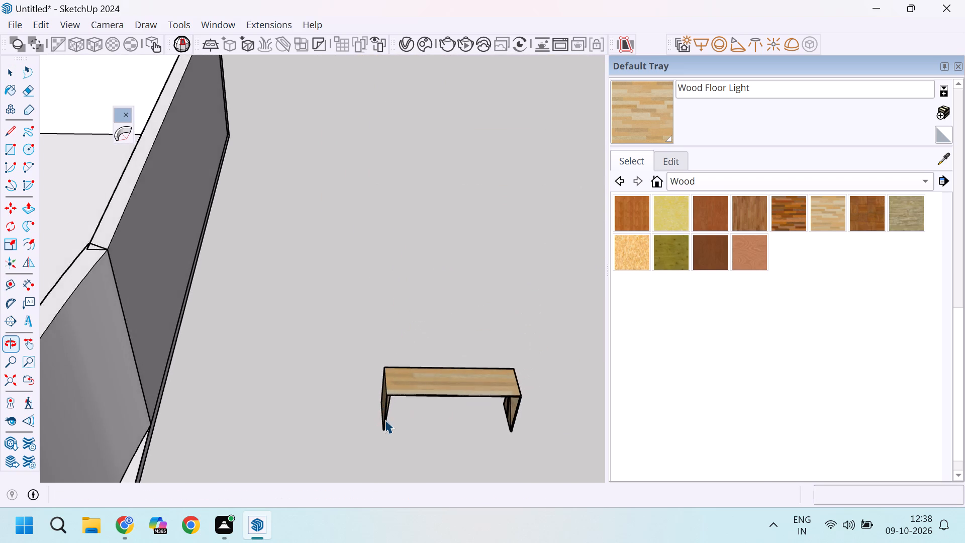
Rotate the table 90 degrees on the horizontal plane about the tabletop's back corner.
{"action": "scroll", "coordinate": [385, 420], "scroll_direction": "down", "scroll_amount": 7}
{"action": "left_click", "coordinate": [447, 415]}
{"action": "scroll", "coordinate": [490, 384], "scroll_direction": "up", "scroll_amount": 5}
{"action": "left_click", "coordinate": [456, 398]}
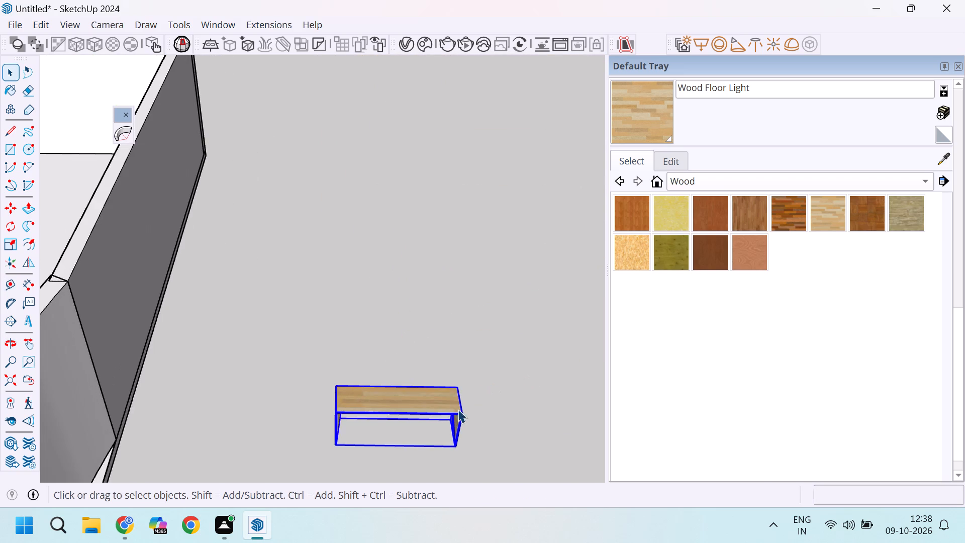
{"action": "scroll", "coordinate": [454, 411], "scroll_direction": "up", "scroll_amount": 4}
{"action": "key", "text": "q"}
{"action": "scroll", "coordinate": [454, 394], "scroll_direction": "up", "scroll_amount": 4}
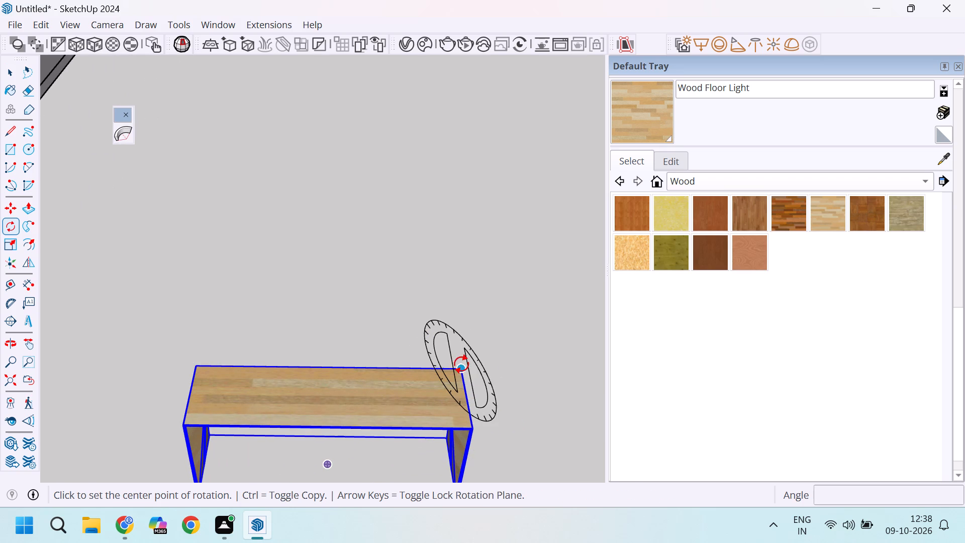
{"action": "left_click", "coordinate": [468, 366]}
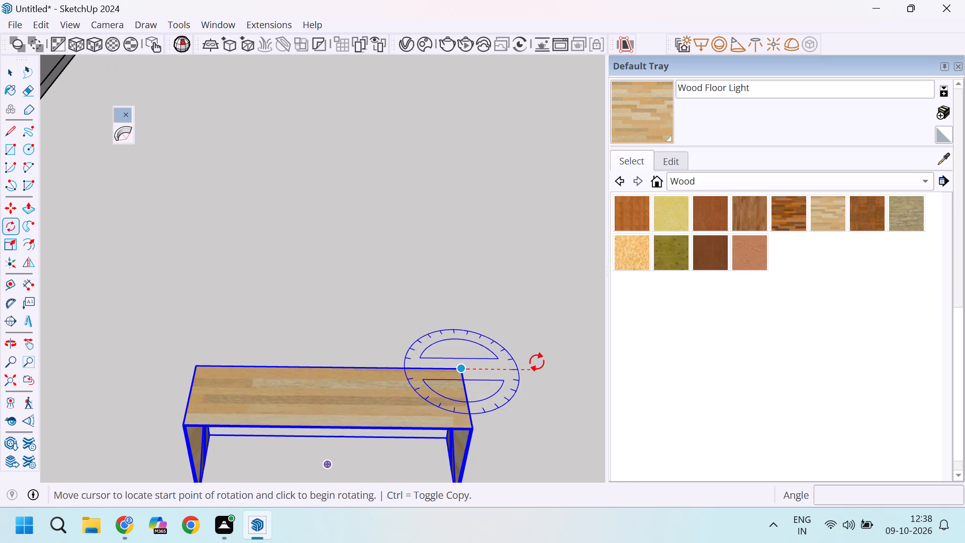
{"action": "left_click", "coordinate": [537, 362]}
{"action": "type", "text": "90"}
{"action": "key", "text": "Return"}
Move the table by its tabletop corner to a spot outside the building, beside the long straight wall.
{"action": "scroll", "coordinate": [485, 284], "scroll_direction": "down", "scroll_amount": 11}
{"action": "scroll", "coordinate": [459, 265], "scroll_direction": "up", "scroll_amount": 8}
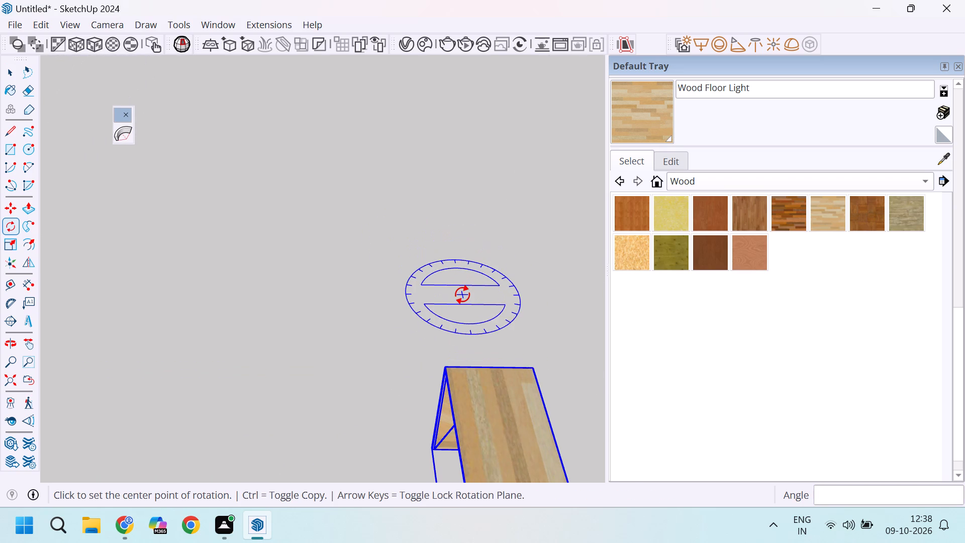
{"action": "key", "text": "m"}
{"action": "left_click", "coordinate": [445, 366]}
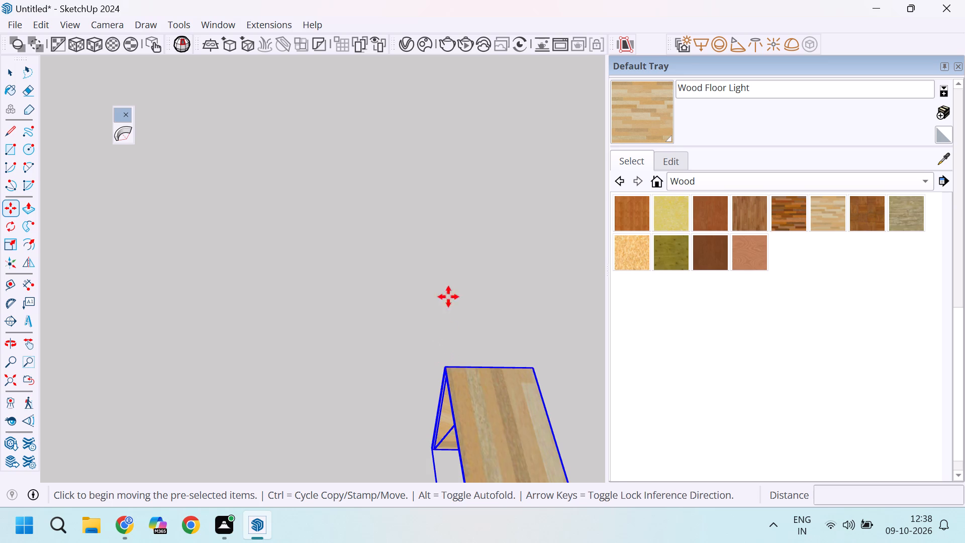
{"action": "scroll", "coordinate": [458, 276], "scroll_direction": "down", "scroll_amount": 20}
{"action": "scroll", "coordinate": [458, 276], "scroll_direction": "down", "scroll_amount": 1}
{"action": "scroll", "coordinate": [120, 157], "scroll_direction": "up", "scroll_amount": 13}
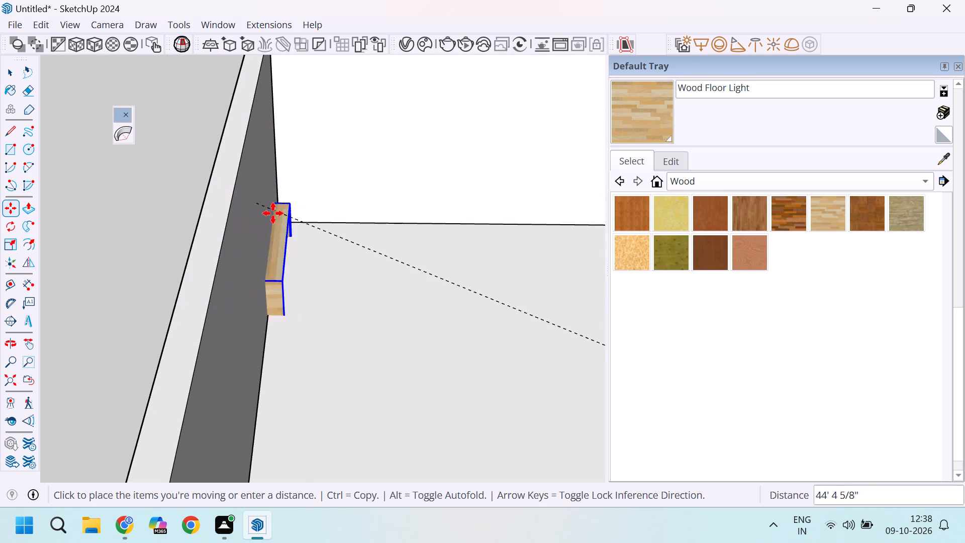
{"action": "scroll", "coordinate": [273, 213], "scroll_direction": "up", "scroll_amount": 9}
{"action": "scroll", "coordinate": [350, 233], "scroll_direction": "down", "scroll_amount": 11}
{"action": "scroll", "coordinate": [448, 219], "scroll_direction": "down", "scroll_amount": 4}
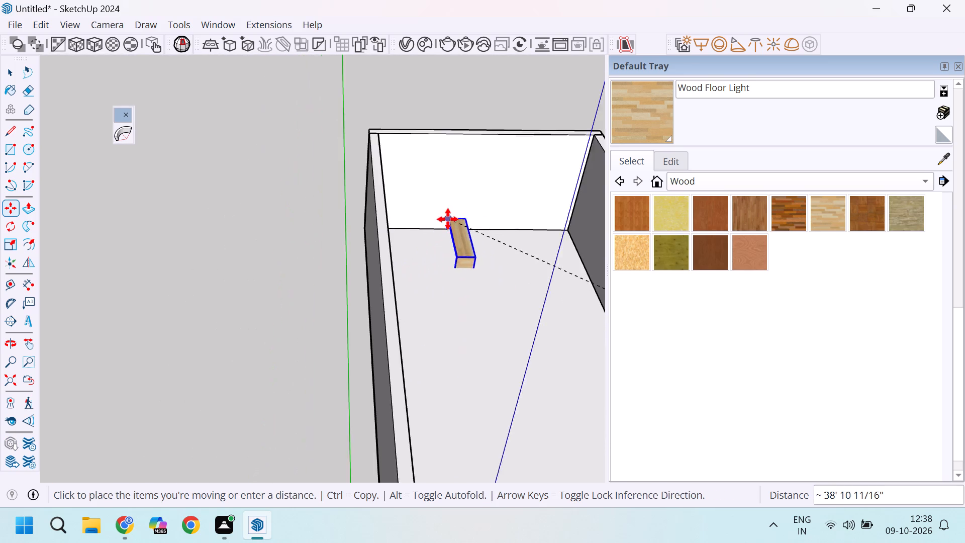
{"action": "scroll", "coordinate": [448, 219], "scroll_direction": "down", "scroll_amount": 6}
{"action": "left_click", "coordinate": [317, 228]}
Move the table by a leg's bottom corner onto the building floor, against the long straight wall in the closed end's corner.
{"action": "middle_click_drag", "start_coordinate": [361, 260], "coordinate": [240, 250]}
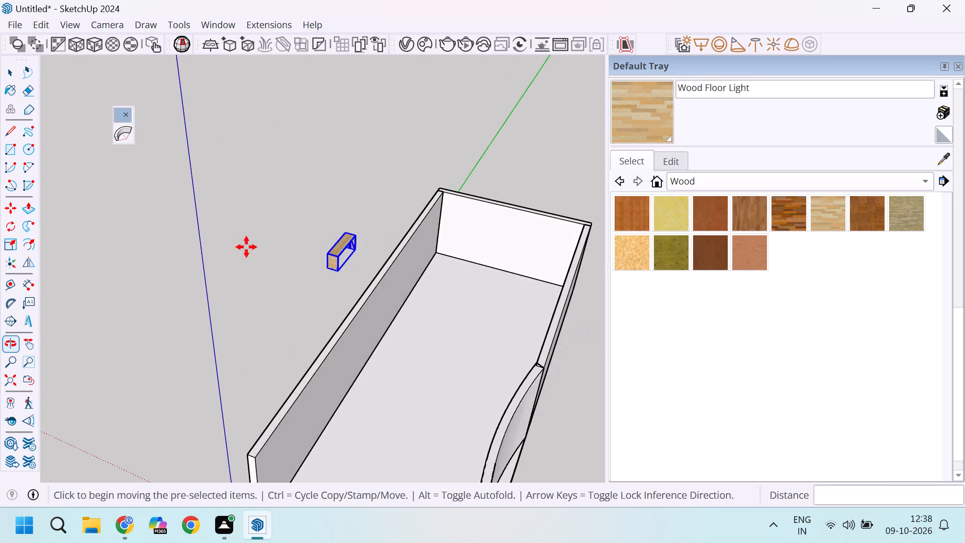
{"action": "middle_click_drag", "start_coordinate": [506, 168], "coordinate": [0, 219]}
{"action": "scroll", "coordinate": [516, 358], "scroll_direction": "up", "scroll_amount": 1}
{"action": "middle_click_drag", "start_coordinate": [496, 364], "coordinate": [188, 254]}
{"action": "scroll", "coordinate": [351, 352], "scroll_direction": "up", "scroll_amount": 3}
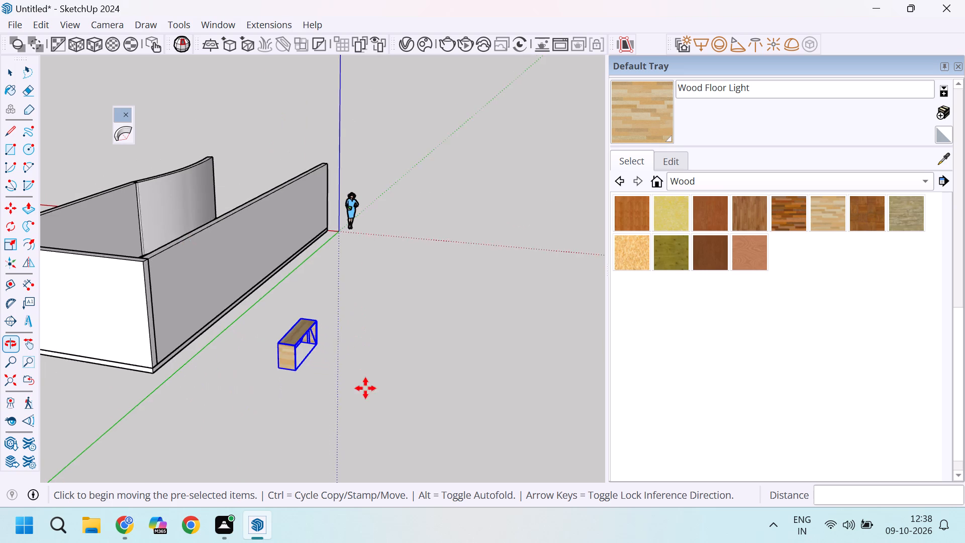
{"action": "scroll", "coordinate": [365, 388], "scroll_direction": "up", "scroll_amount": 20}
{"action": "scroll", "coordinate": [365, 388], "scroll_direction": "up", "scroll_amount": 6}
{"action": "scroll", "coordinate": [255, 343], "scroll_direction": "up", "scroll_amount": 1}
{"action": "middle_click_drag", "start_coordinate": [255, 343], "coordinate": [226, 353]}
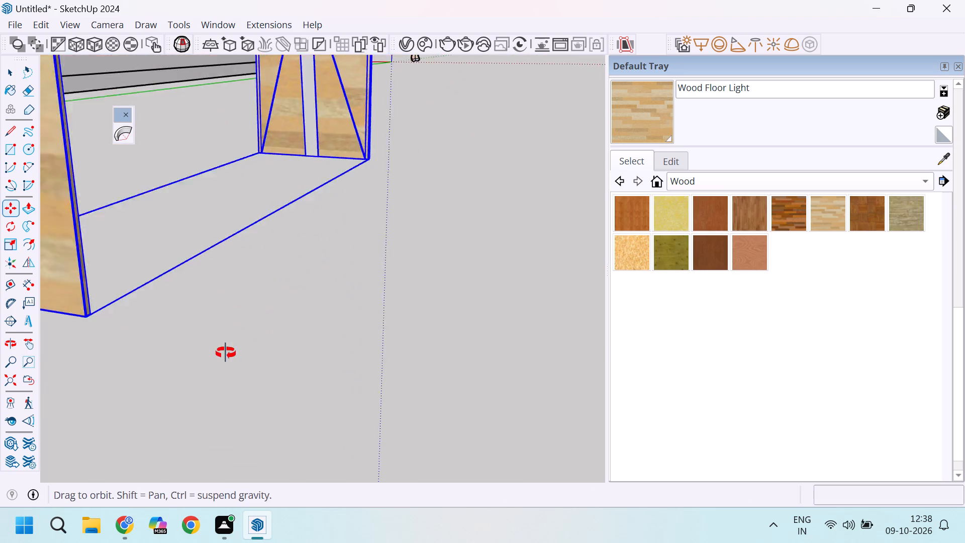
{"action": "middle_click_drag", "start_coordinate": [226, 353], "coordinate": [217, 358]}
{"action": "scroll", "coordinate": [456, 313], "scroll_direction": "down", "scroll_amount": 9}
{"action": "scroll", "coordinate": [222, 395], "scroll_direction": "up", "scroll_amount": 15}
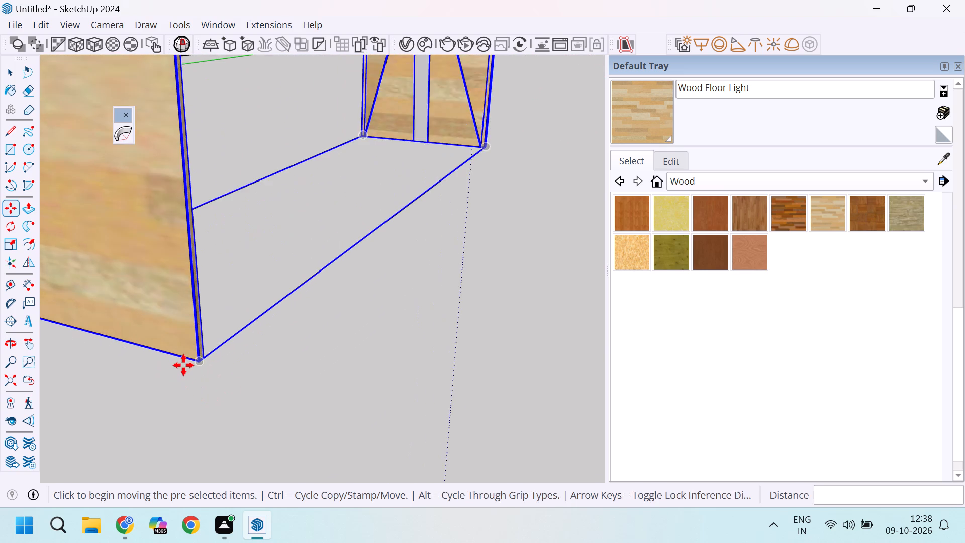
{"action": "scroll", "coordinate": [183, 365], "scroll_direction": "up", "scroll_amount": 11}
{"action": "left_click", "coordinate": [206, 352]}
{"action": "scroll", "coordinate": [429, 358], "scroll_direction": "down", "scroll_amount": 20}
{"action": "scroll", "coordinate": [429, 358], "scroll_direction": "down", "scroll_amount": 20}
{"action": "scroll", "coordinate": [429, 358], "scroll_direction": "down", "scroll_amount": 3}
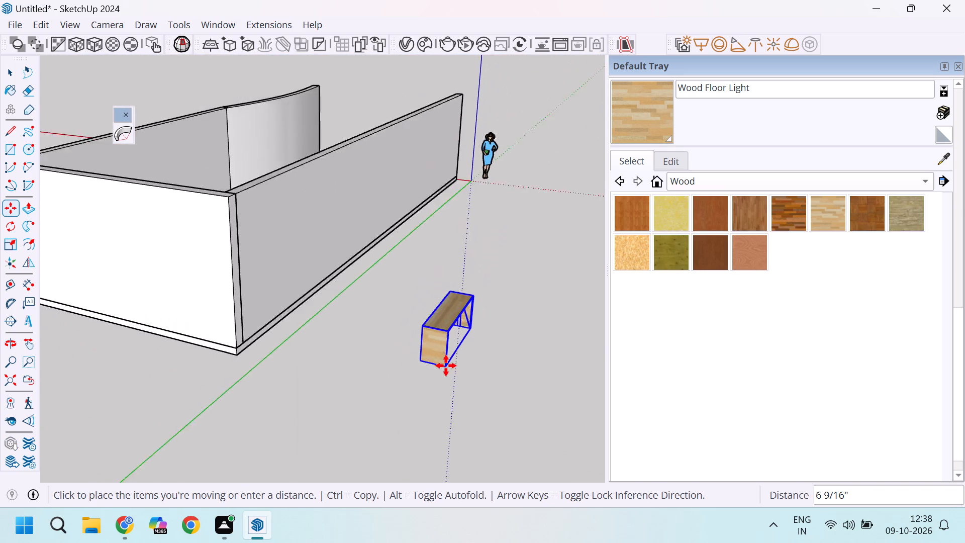
{"action": "scroll", "coordinate": [446, 366], "scroll_direction": "down", "scroll_amount": 20}
{"action": "scroll", "coordinate": [446, 366], "scroll_direction": "down", "scroll_amount": 14}
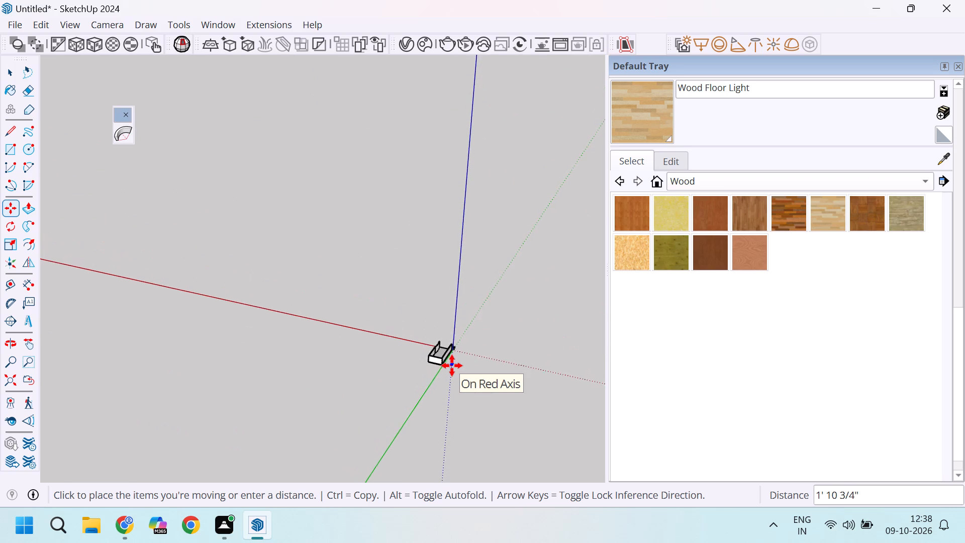
{"action": "scroll", "coordinate": [452, 366], "scroll_direction": "down", "scroll_amount": 11}
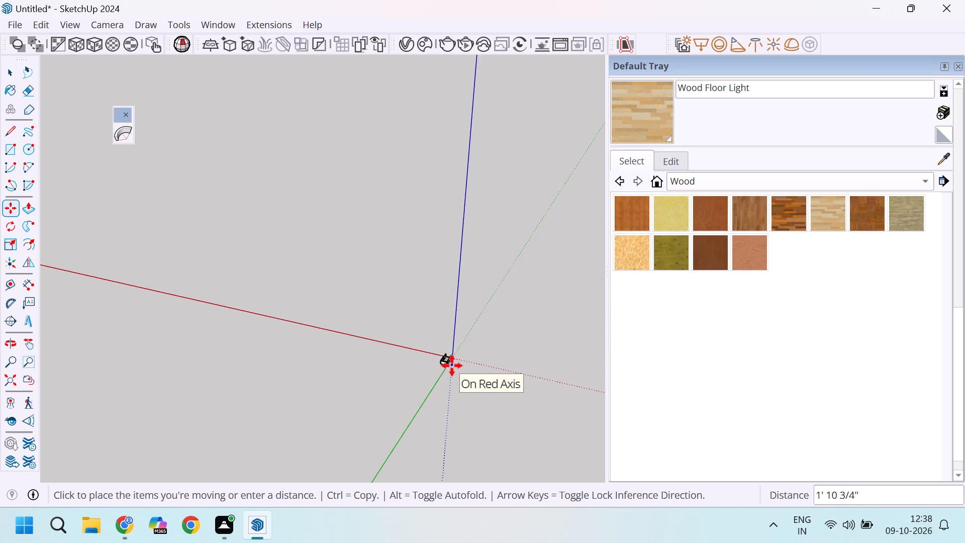
{"action": "scroll", "coordinate": [452, 366], "scroll_direction": "down", "scroll_amount": 3}
{"action": "scroll", "coordinate": [460, 360], "scroll_direction": "up", "scroll_amount": 20}
{"action": "scroll", "coordinate": [460, 360], "scroll_direction": "up", "scroll_amount": 17}
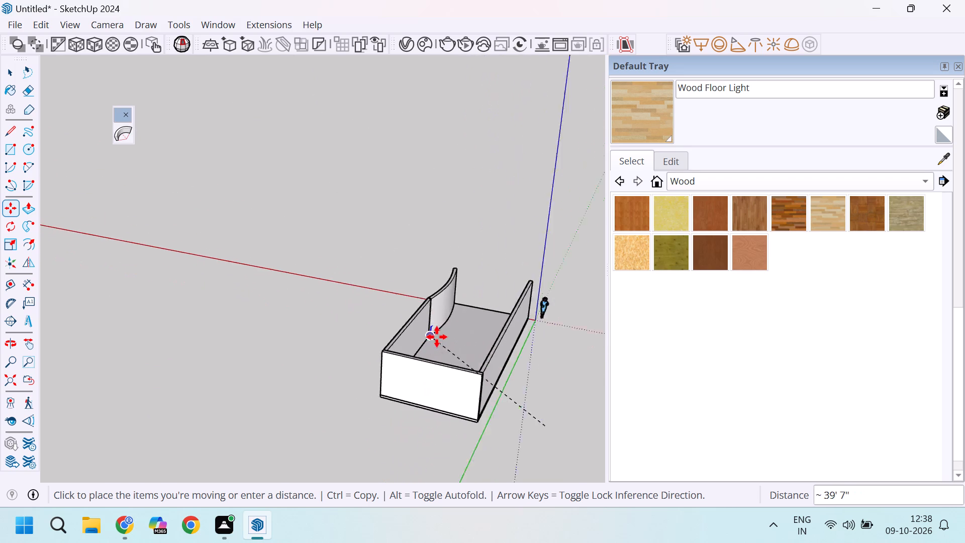
{"action": "middle_click_drag", "start_coordinate": [454, 346], "coordinate": [544, 405]}
{"action": "scroll", "coordinate": [476, 359], "scroll_direction": "up", "scroll_amount": 5}
{"action": "middle_click_drag", "start_coordinate": [475, 358], "coordinate": [597, 431]}
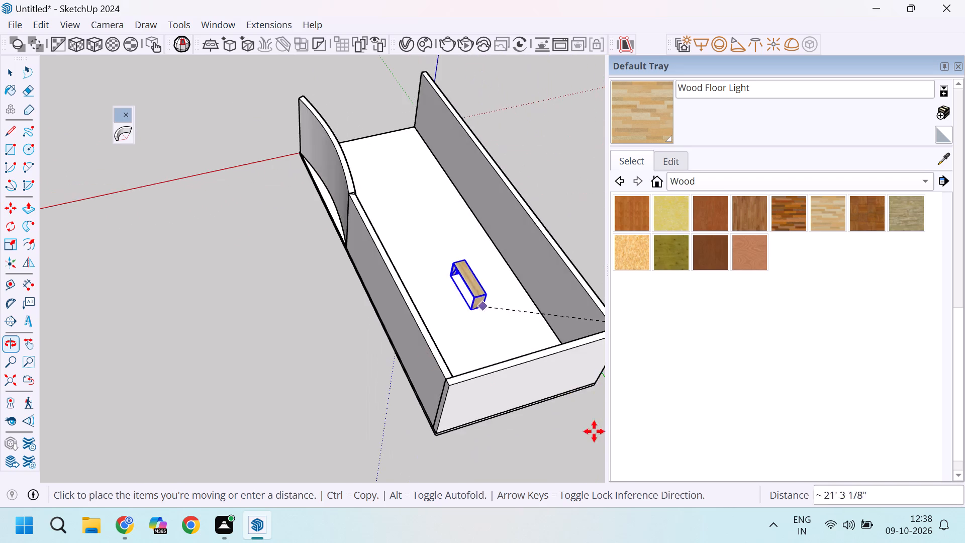
{"action": "scroll", "coordinate": [291, 292], "scroll_direction": "down", "scroll_amount": 12}
{"action": "middle_click_drag", "start_coordinate": [253, 279], "coordinate": [388, 320]}
{"action": "scroll", "coordinate": [371, 301], "scroll_direction": "up", "scroll_amount": 7}
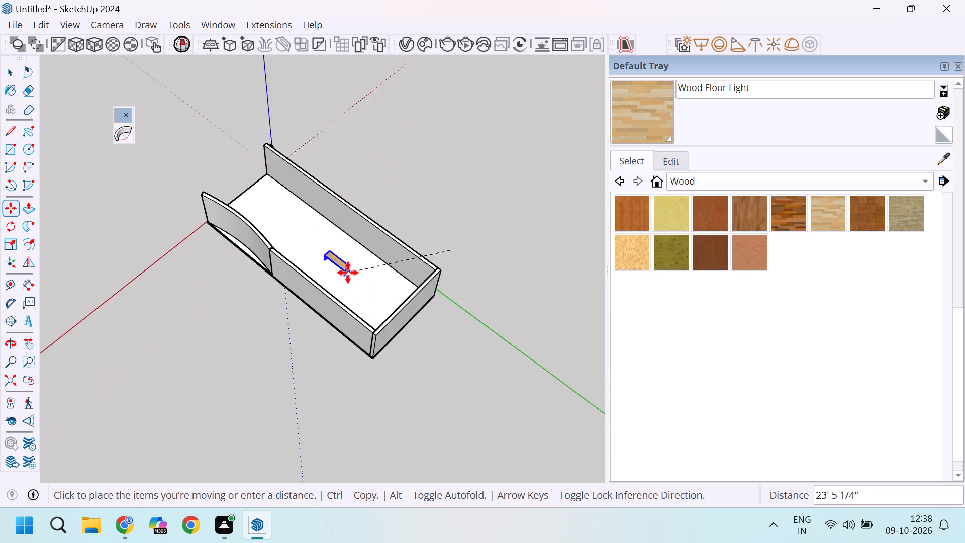
{"action": "scroll", "coordinate": [348, 273], "scroll_direction": "up", "scroll_amount": 17}
{"action": "scroll", "coordinate": [194, 223], "scroll_direction": "down", "scroll_amount": 11}
{"action": "middle_click_drag", "start_coordinate": [266, 278], "coordinate": [356, 281]}
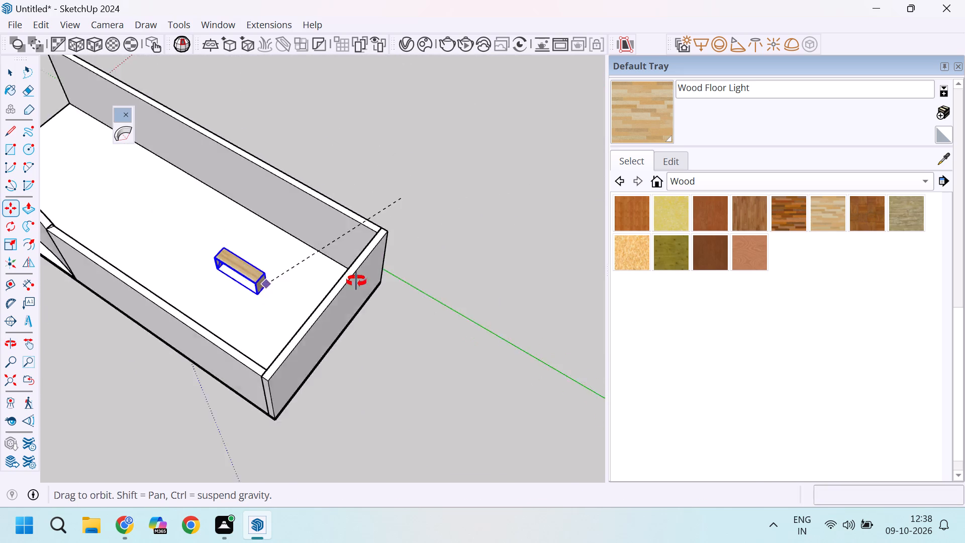
{"action": "middle_click_drag", "start_coordinate": [356, 281], "coordinate": [427, 276]}
{"action": "scroll", "coordinate": [233, 275], "scroll_direction": "up", "scroll_amount": 11}
{"action": "scroll", "coordinate": [544, 277], "scroll_direction": "up", "scroll_amount": 5}
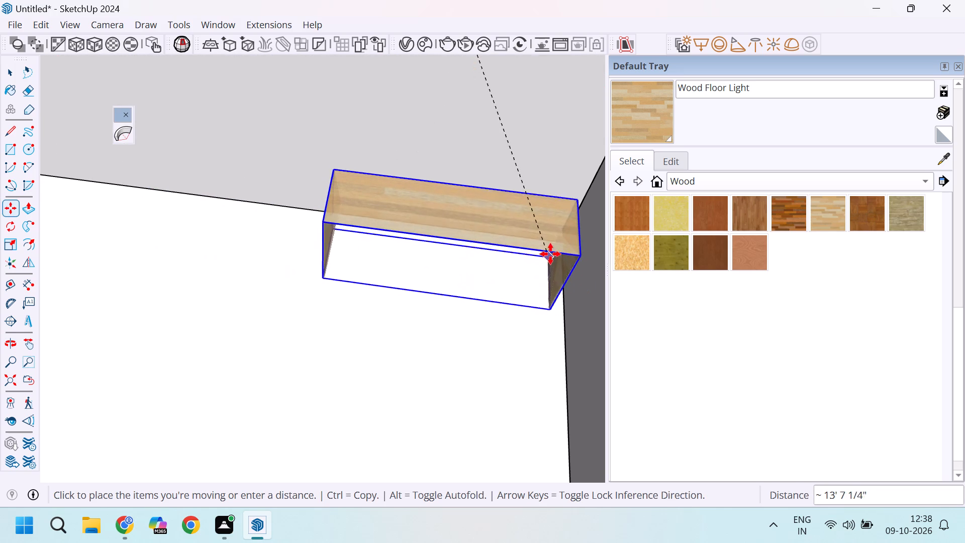
{"action": "middle_click_drag", "start_coordinate": [551, 252], "coordinate": [576, 182]}
{"action": "scroll", "coordinate": [551, 252], "scroll_direction": "up", "scroll_amount": 7}
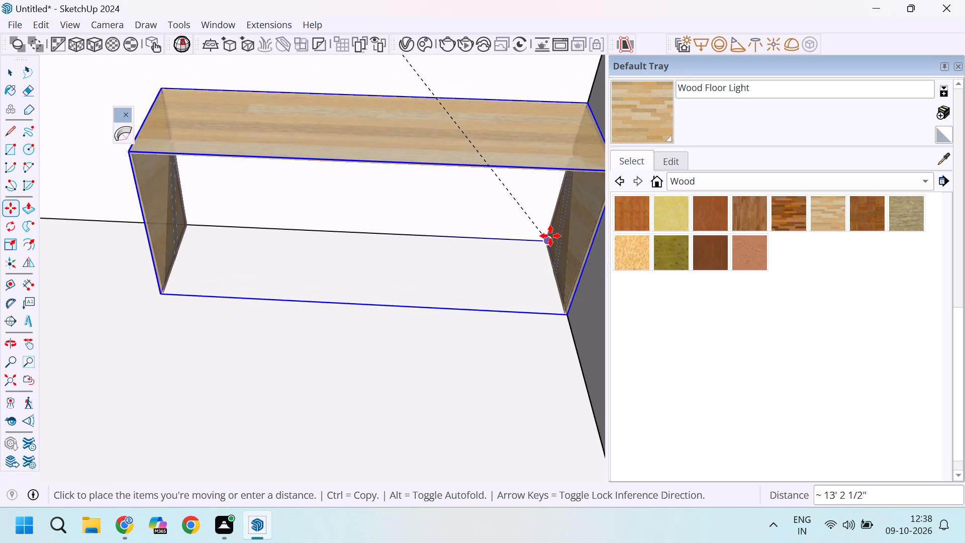
{"action": "left_click", "coordinate": [548, 239]}
Copy the table from its tabletop front corner 40' 10 1/8" along the green axis to the long wall's other end.
{"action": "scroll", "coordinate": [512, 266], "scroll_direction": "down", "scroll_amount": 13}
{"action": "scroll", "coordinate": [351, 250], "scroll_direction": "up", "scroll_amount": 5}
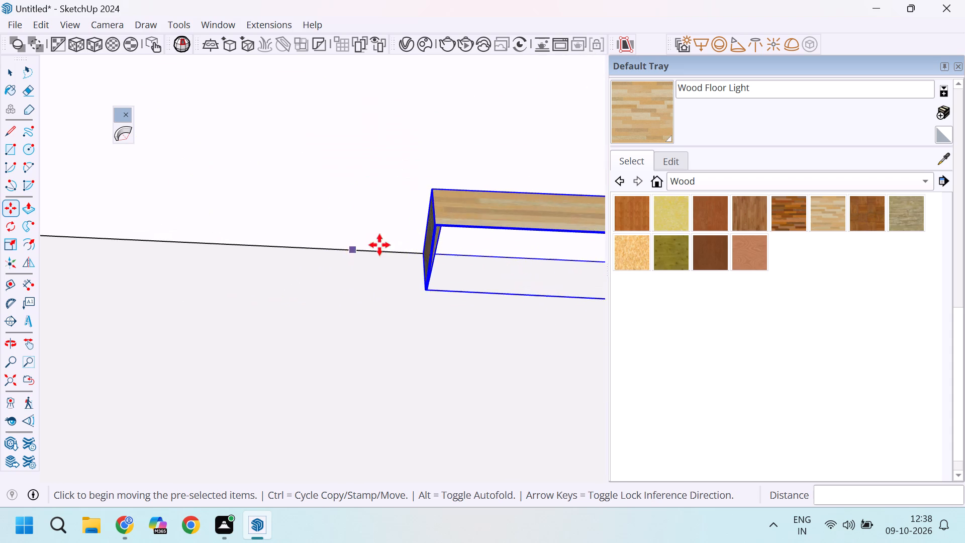
{"action": "scroll", "coordinate": [449, 246], "scroll_direction": "down", "scroll_amount": 10}
{"action": "scroll", "coordinate": [536, 236], "scroll_direction": "up", "scroll_amount": 4}
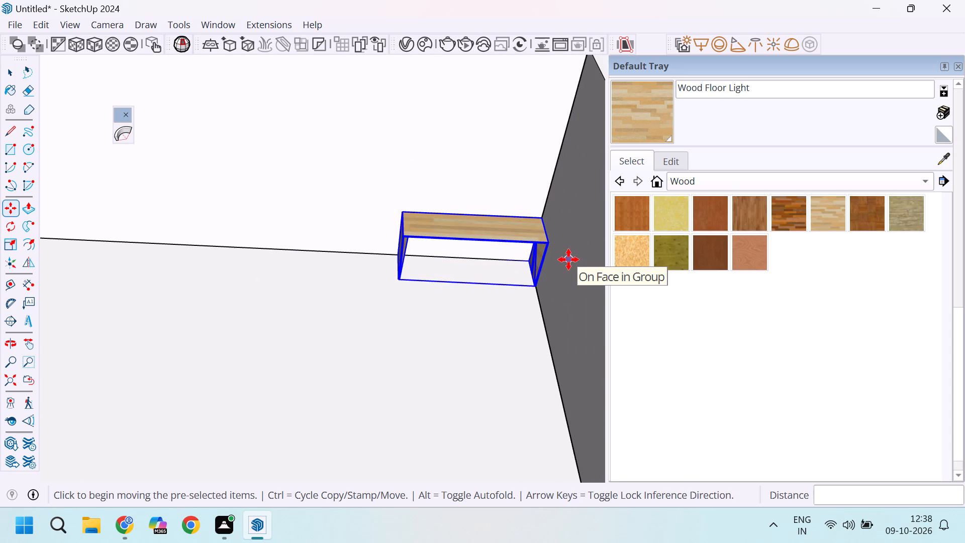
{"action": "scroll", "coordinate": [519, 243], "scroll_direction": "down", "scroll_amount": 2}
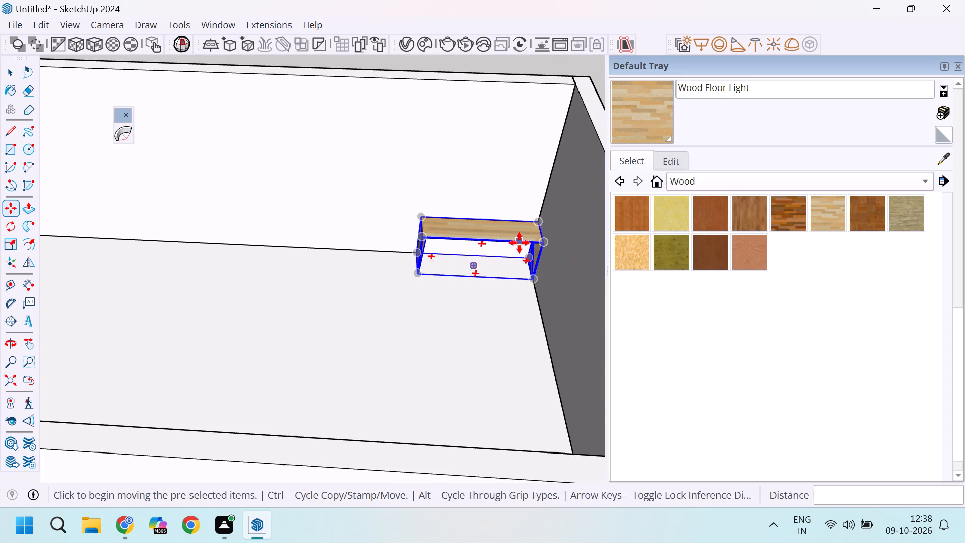
{"action": "scroll", "coordinate": [519, 243], "scroll_direction": "down", "scroll_amount": 2}
{"action": "scroll", "coordinate": [519, 246], "scroll_direction": "up", "scroll_amount": 11}
{"action": "key", "text": "m"}
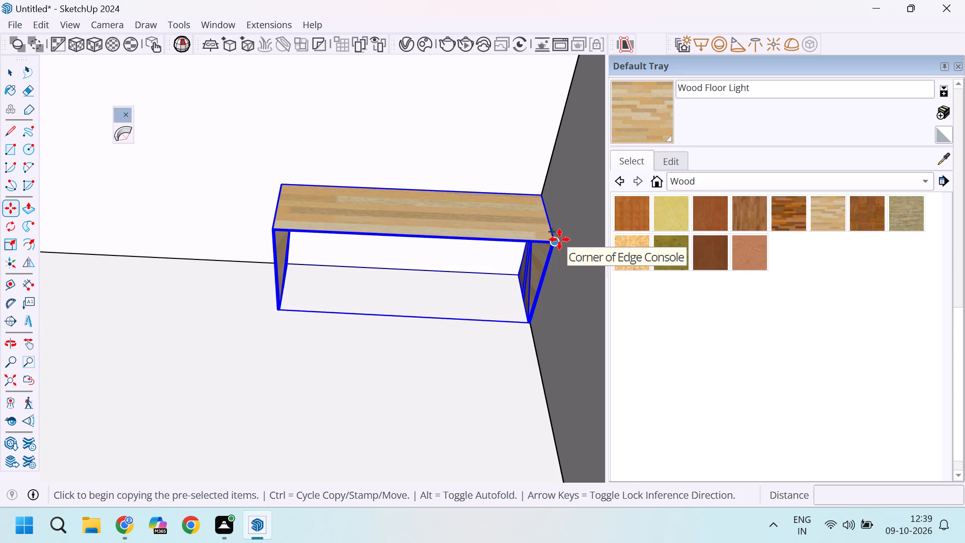
{"action": "left_click", "coordinate": [270, 229]}
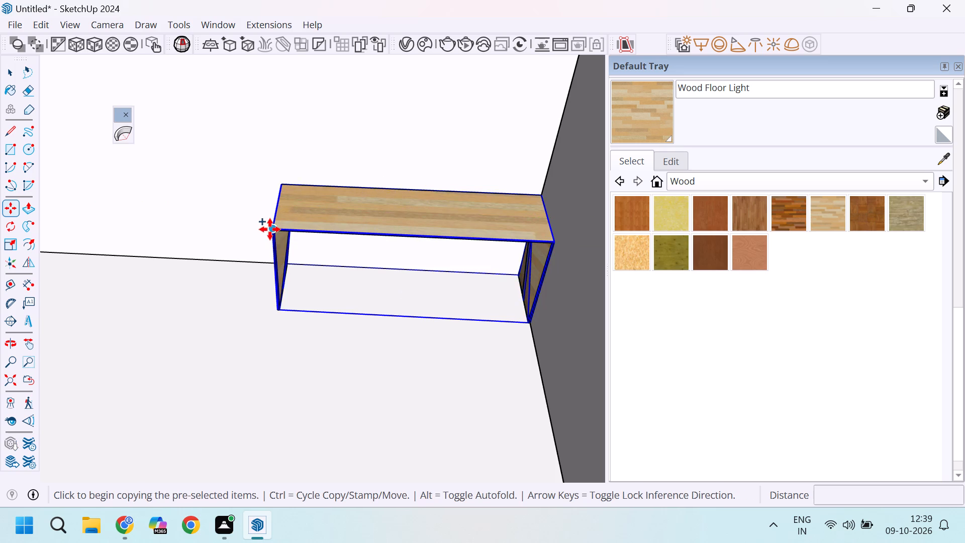
{"action": "scroll", "coordinate": [270, 229], "scroll_direction": "down", "scroll_amount": 20}
{"action": "scroll", "coordinate": [270, 229], "scroll_direction": "down", "scroll_amount": 4}
{"action": "scroll", "coordinate": [132, 224], "scroll_direction": "up", "scroll_amount": 3}
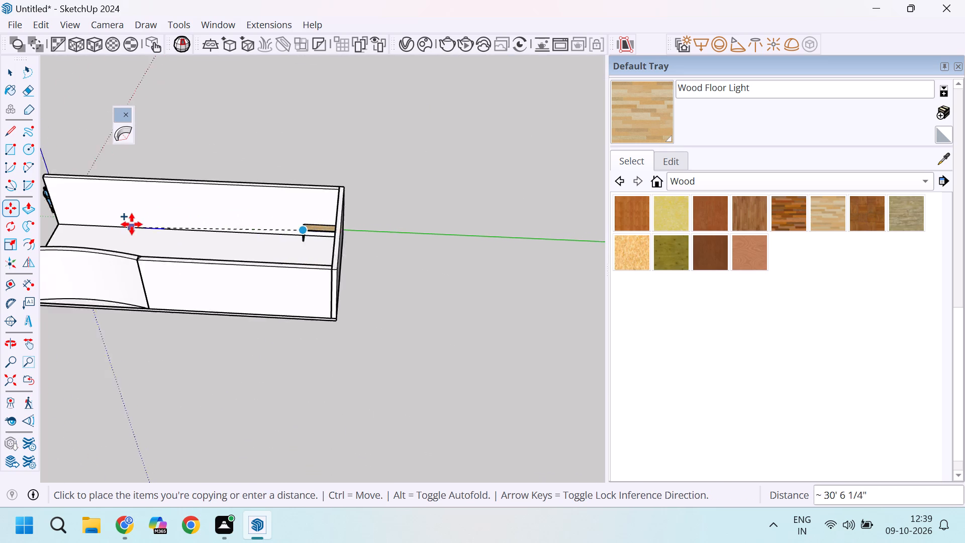
{"action": "scroll", "coordinate": [132, 224], "scroll_direction": "up", "scroll_amount": 2}
{"action": "scroll", "coordinate": [84, 222], "scroll_direction": "down", "scroll_amount": 3}
{"action": "middle_click_drag", "start_coordinate": [84, 222], "coordinate": [219, 160]}
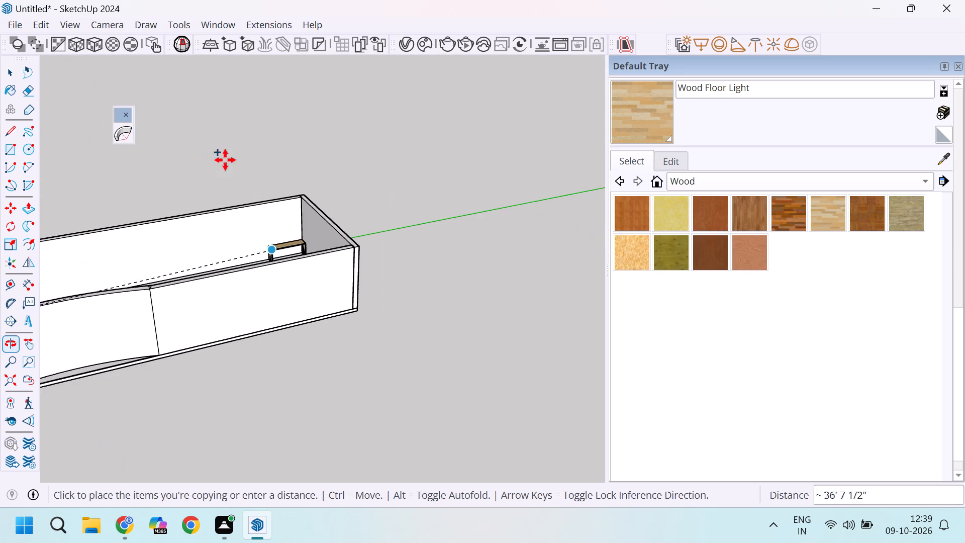
{"action": "scroll", "coordinate": [268, 180], "scroll_direction": "down", "scroll_amount": 11}
{"action": "scroll", "coordinate": [89, 209], "scroll_direction": "up", "scroll_amount": 20}
{"action": "scroll", "coordinate": [89, 209], "scroll_direction": "up", "scroll_amount": 1}
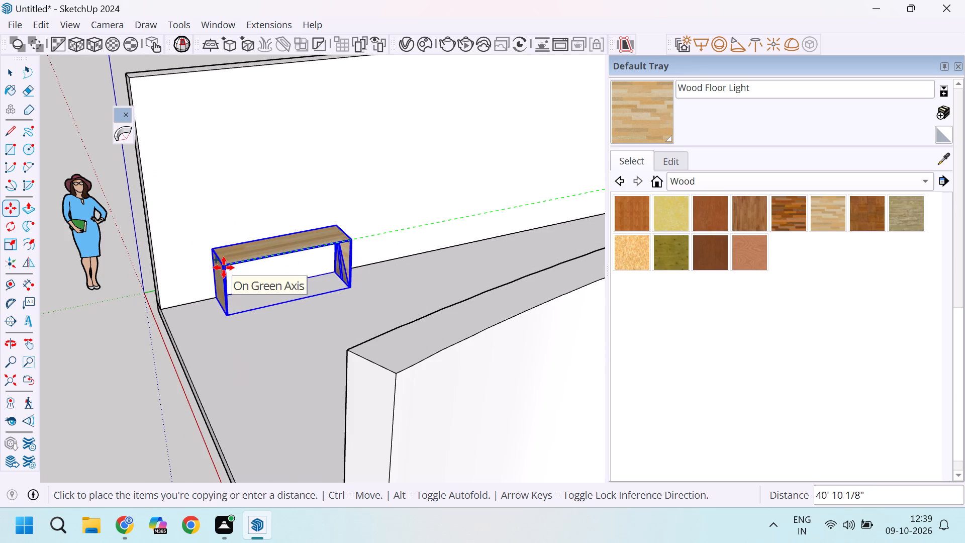
{"action": "left_click", "coordinate": [224, 267]}
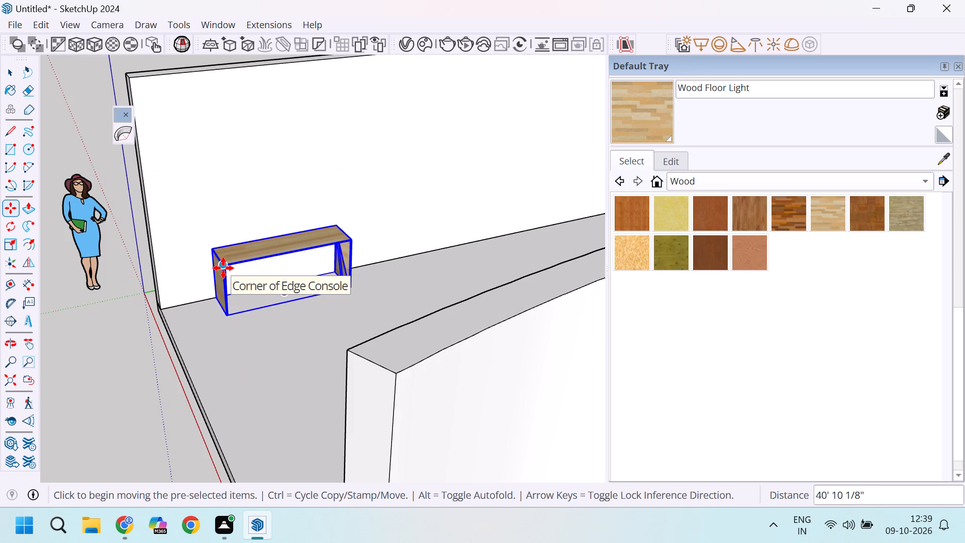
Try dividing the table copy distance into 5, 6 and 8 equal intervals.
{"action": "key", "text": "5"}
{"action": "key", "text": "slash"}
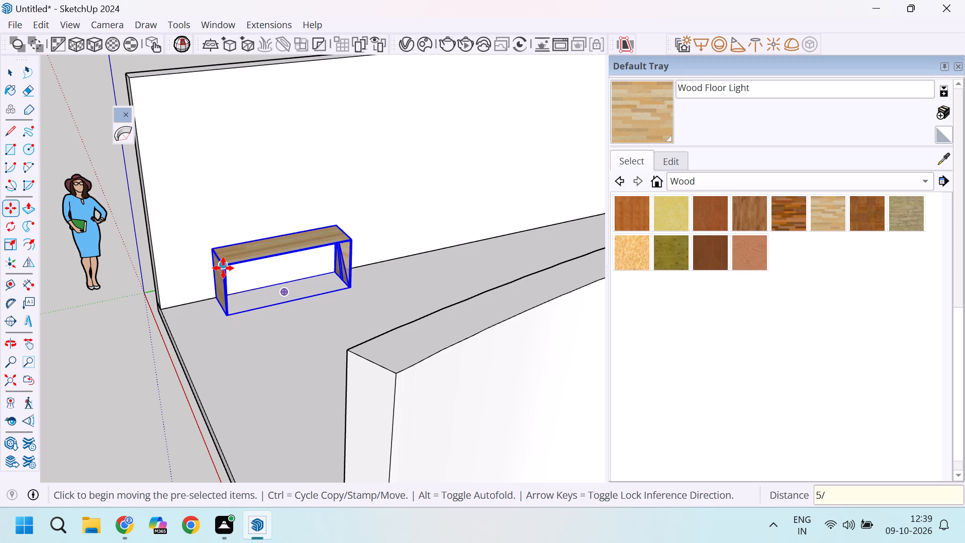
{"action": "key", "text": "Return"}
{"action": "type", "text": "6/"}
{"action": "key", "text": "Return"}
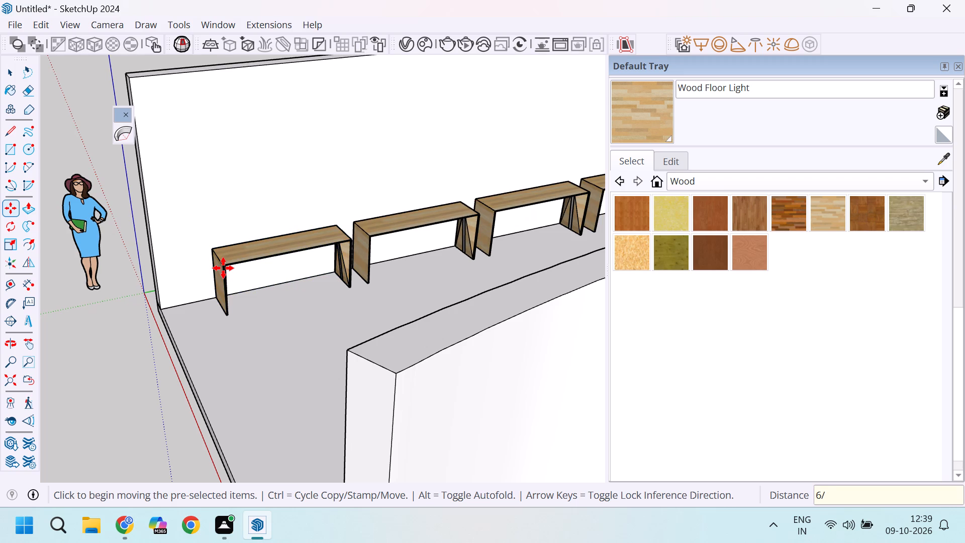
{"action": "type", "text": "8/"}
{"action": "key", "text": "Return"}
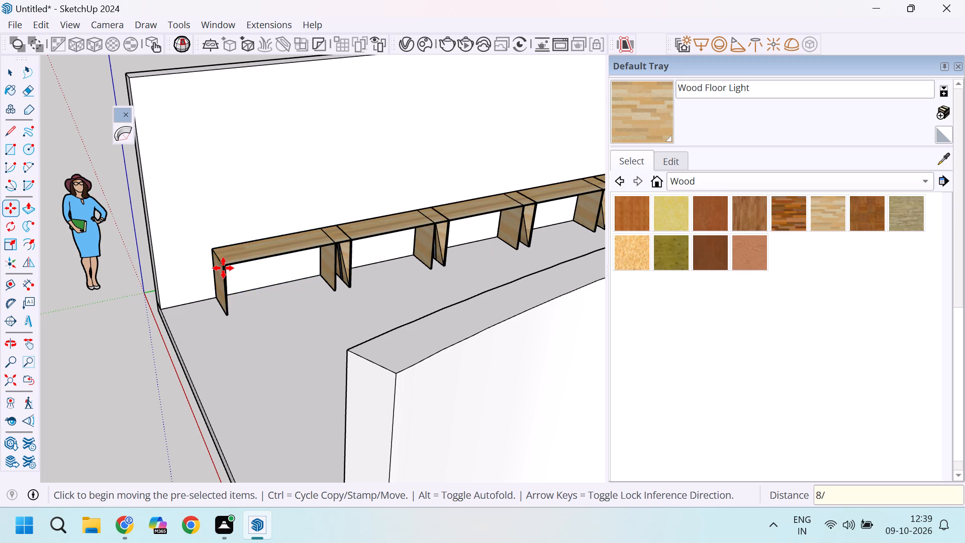
Divide the table copy distance into 7 equal intervals to form a row along the long wall, and check the joints.
{"action": "type", "text": "7/"}
{"action": "key", "text": "Return"}
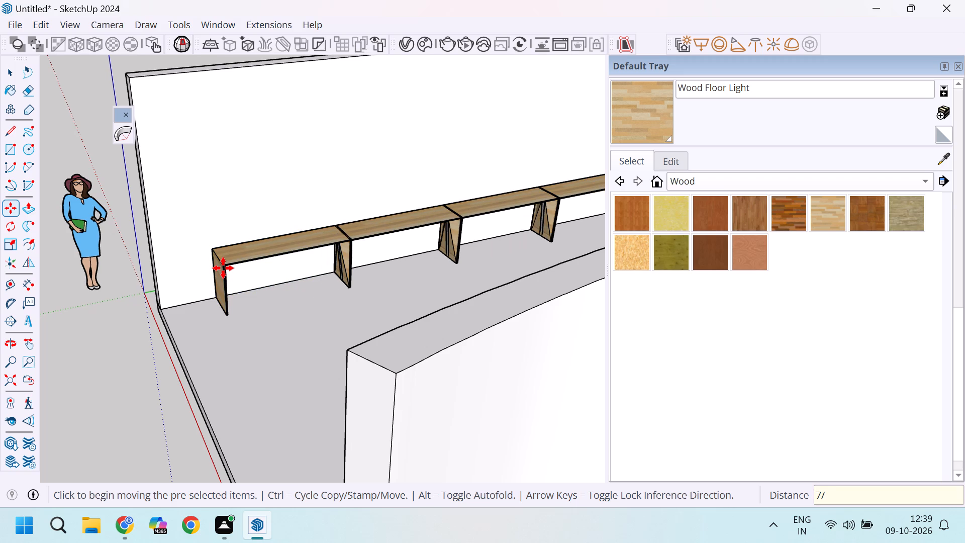
{"action": "scroll", "coordinate": [463, 202], "scroll_direction": "up", "scroll_amount": 7}
{"action": "scroll", "coordinate": [178, 246], "scroll_direction": "up", "scroll_amount": 3}
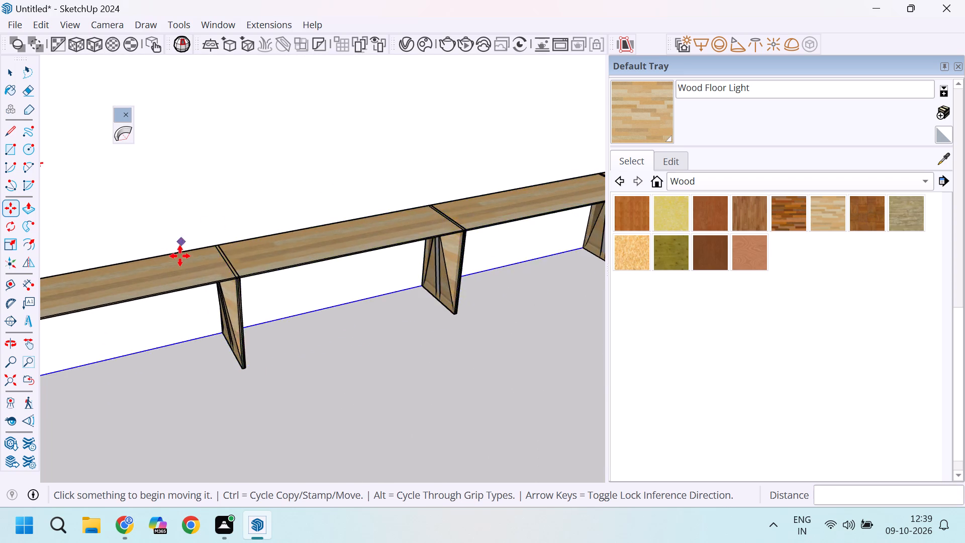
{"action": "scroll", "coordinate": [180, 256], "scroll_direction": "up", "scroll_amount": 5}
{"action": "scroll", "coordinate": [276, 253], "scroll_direction": "down", "scroll_amount": 6}
{"action": "scroll", "coordinate": [198, 249], "scroll_direction": "down", "scroll_amount": 5}
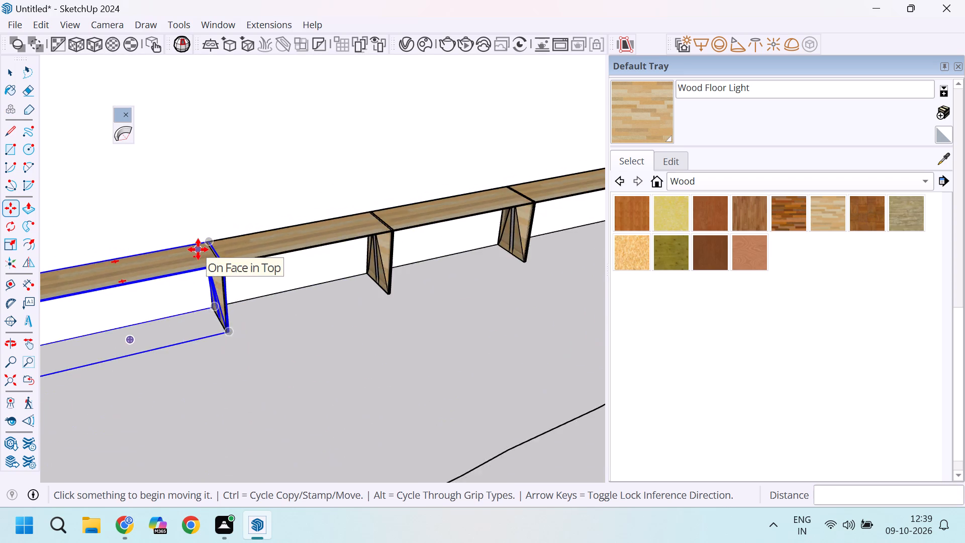
Clear the selection and examine the full row of tables along the long wall.
{"action": "scroll", "coordinate": [198, 249], "scroll_direction": "down", "scroll_amount": 12}
{"action": "middle_click_drag", "start_coordinate": [260, 268], "coordinate": [479, 232]}
{"action": "scroll", "coordinate": [441, 259], "scroll_direction": "down", "scroll_amount": 4}
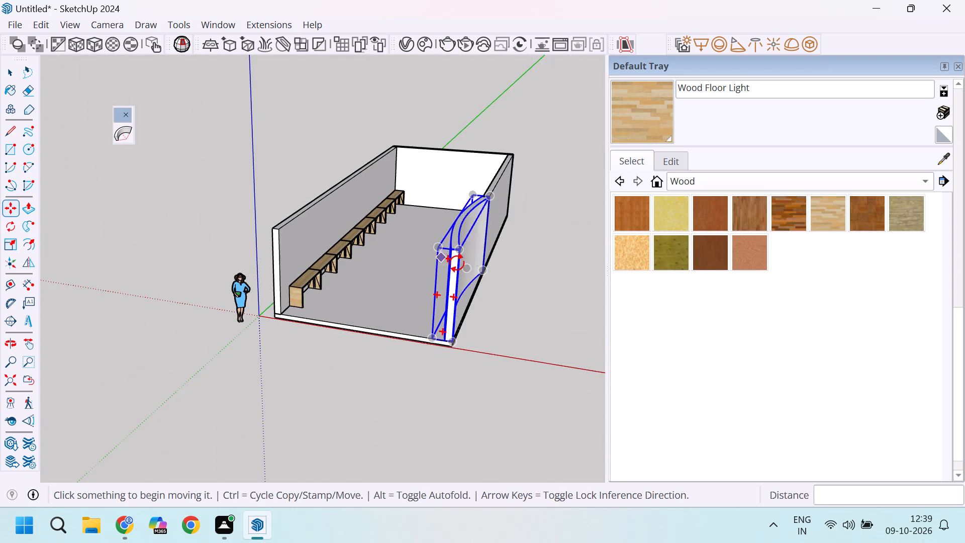
{"action": "key", "text": "space"}
{"action": "left_click", "coordinate": [540, 281]}
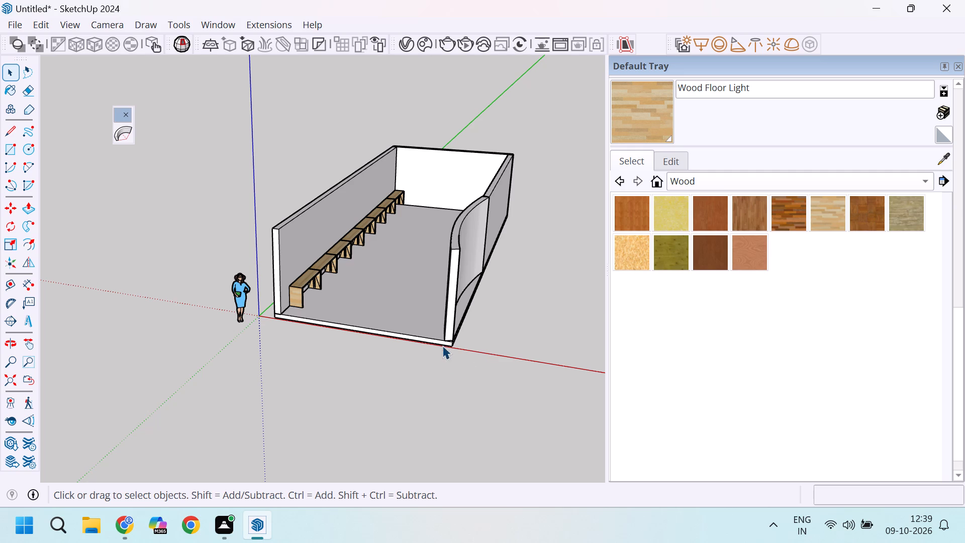
{"action": "scroll", "coordinate": [280, 258], "scroll_direction": "up", "scroll_amount": 2}
{"action": "scroll", "coordinate": [474, 238], "scroll_direction": "up", "scroll_amount": 1}
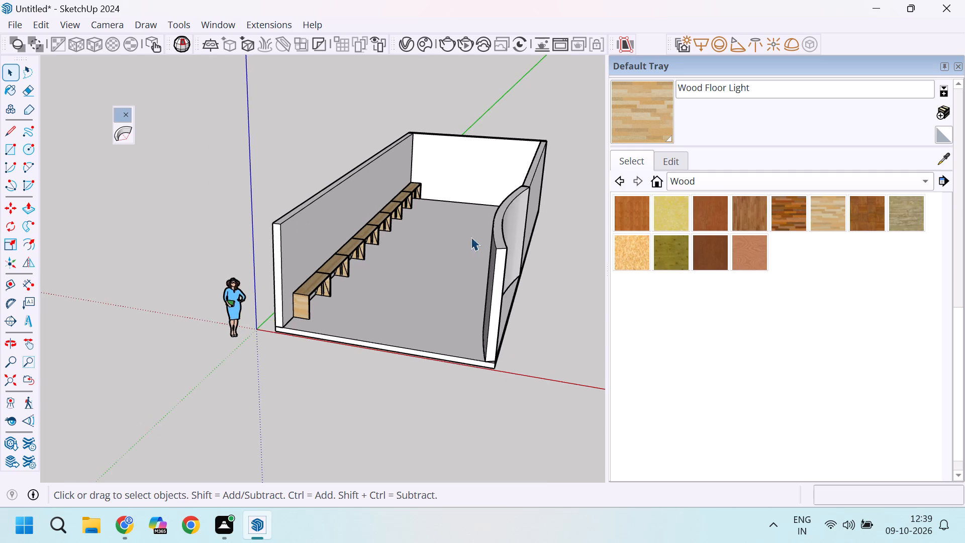
{"action": "scroll", "coordinate": [471, 237], "scroll_direction": "up", "scroll_amount": 1}
{"action": "scroll", "coordinate": [317, 237], "scroll_direction": "up", "scroll_amount": 2}
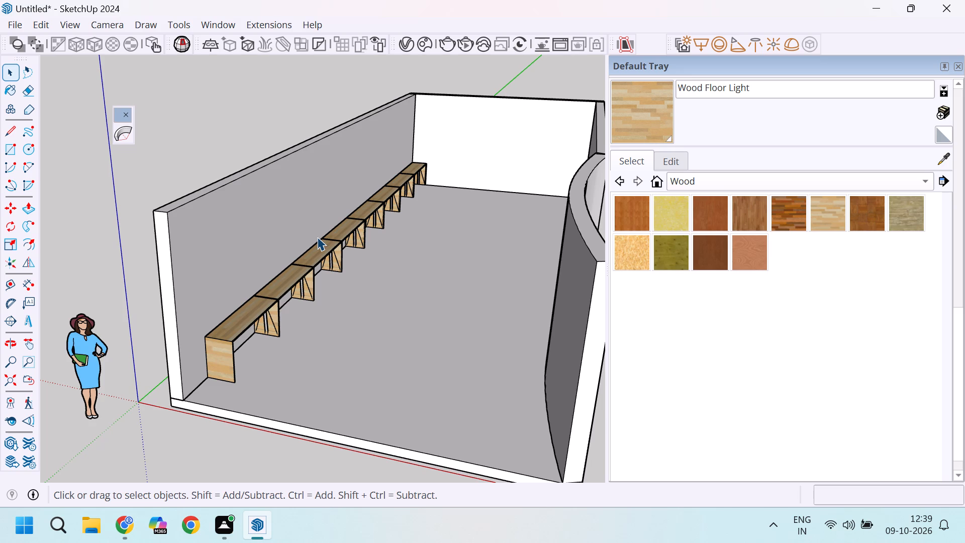
Open a table in the row for editing at its leg panel with the unpainted grey centre strip.
{"action": "scroll", "coordinate": [371, 179], "scroll_direction": "down", "scroll_amount": 3}
{"action": "middle_click_drag", "start_coordinate": [397, 176], "coordinate": [346, 181]}
{"action": "scroll", "coordinate": [349, 209], "scroll_direction": "up", "scroll_amount": 18}
{"action": "scroll", "coordinate": [362, 275], "scroll_direction": "up", "scroll_amount": 4}
{"action": "middle_click_drag", "start_coordinate": [351, 263], "coordinate": [366, 226]}
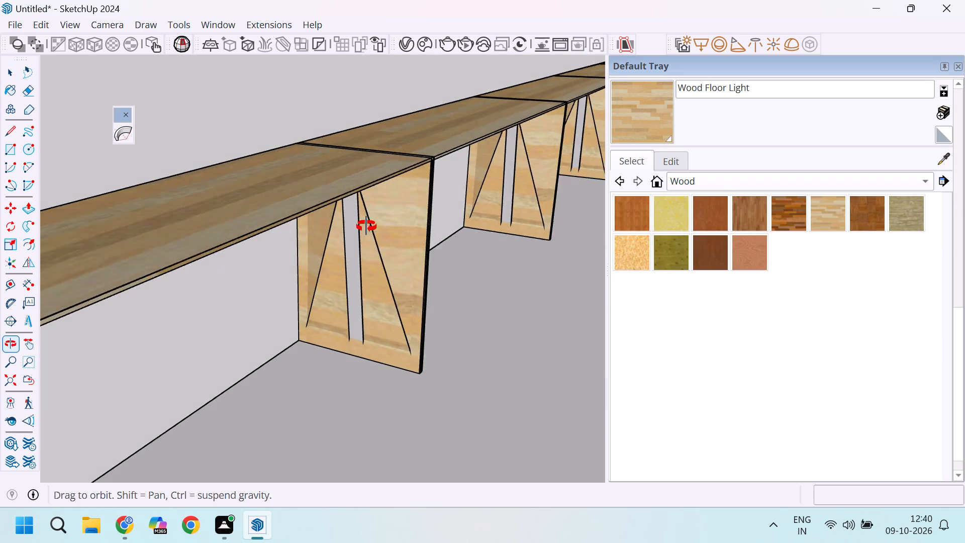
{"action": "middle_click_drag", "start_coordinate": [366, 226], "coordinate": [378, 193]}
{"action": "left_click", "coordinate": [369, 186]}
{"action": "double_click", "coordinate": [369, 186]}
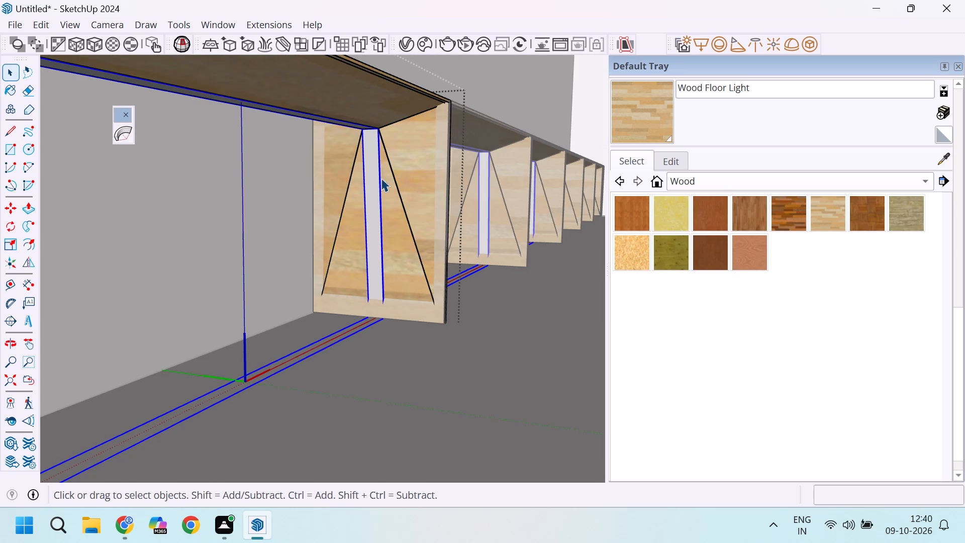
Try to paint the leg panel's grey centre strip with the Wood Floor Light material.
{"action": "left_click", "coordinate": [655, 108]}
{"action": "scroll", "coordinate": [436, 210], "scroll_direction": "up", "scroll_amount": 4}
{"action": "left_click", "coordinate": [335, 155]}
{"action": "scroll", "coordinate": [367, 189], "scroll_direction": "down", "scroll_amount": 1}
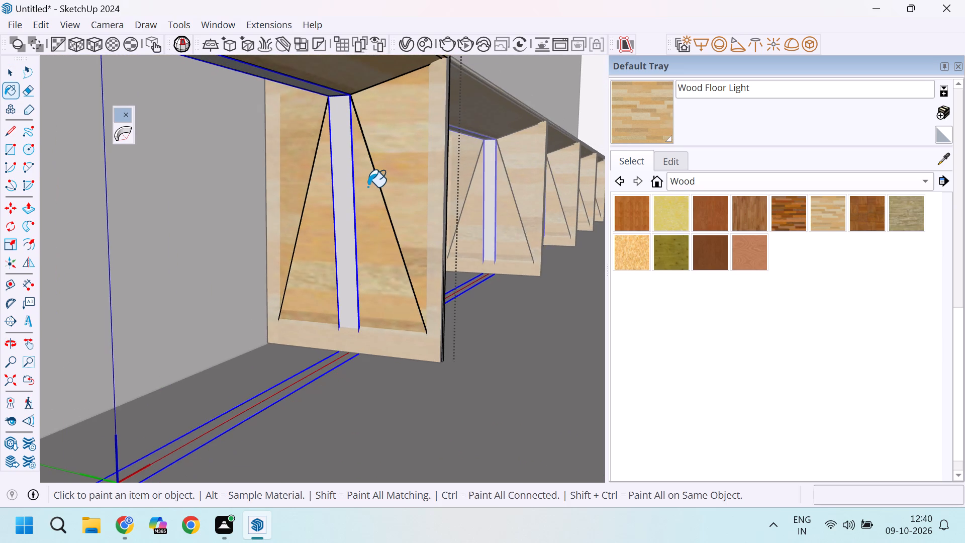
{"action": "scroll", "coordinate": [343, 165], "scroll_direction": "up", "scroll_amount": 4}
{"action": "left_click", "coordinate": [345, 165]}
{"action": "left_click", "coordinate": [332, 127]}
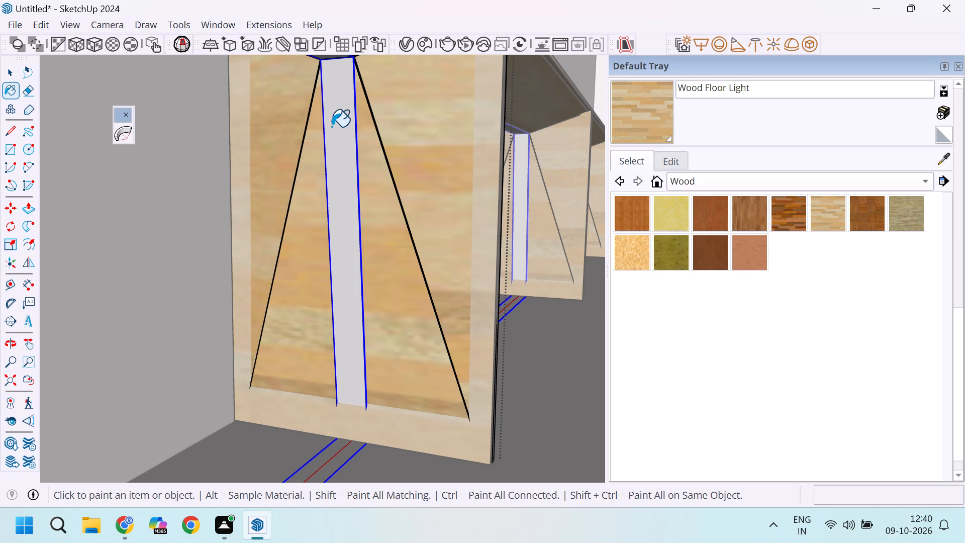
Open the nested strip geometry, paint the leg panel's centre strip with Wood Floor Light, and exit table editing.
{"action": "key", "text": "n"}
{"action": "key", "text": "space"}
{"action": "double_click", "coordinate": [344, 125]}
{"action": "left_click", "coordinate": [346, 126]}
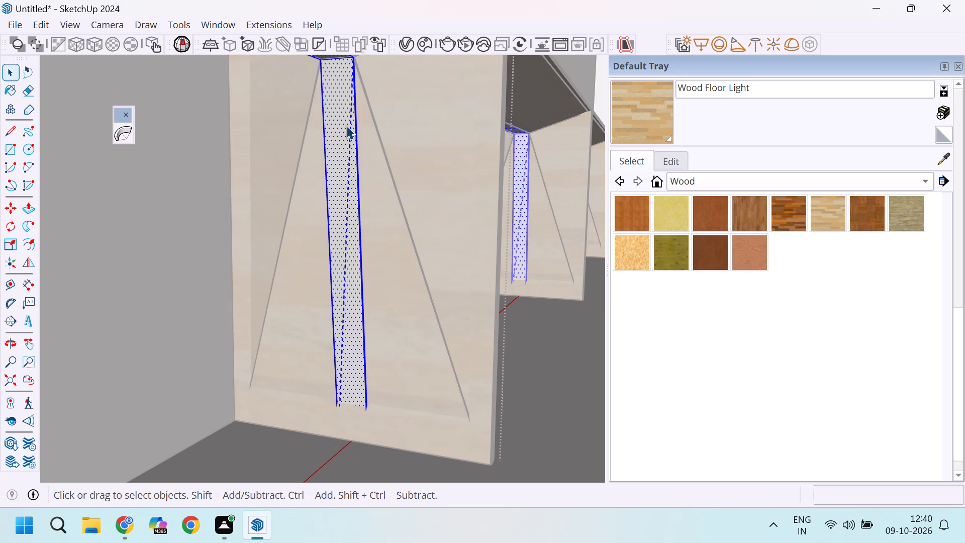
{"action": "left_click", "coordinate": [651, 116]}
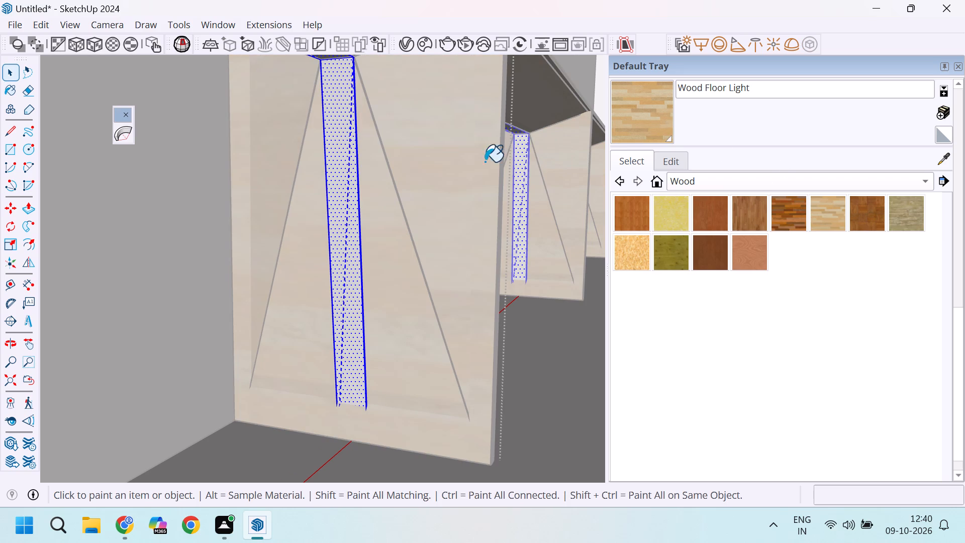
{"action": "left_click", "coordinate": [345, 167]}
{"action": "key", "text": "space"}
{"action": "scroll", "coordinate": [427, 241], "scroll_direction": "down", "scroll_amount": 13}
{"action": "double_click", "coordinate": [533, 309]}
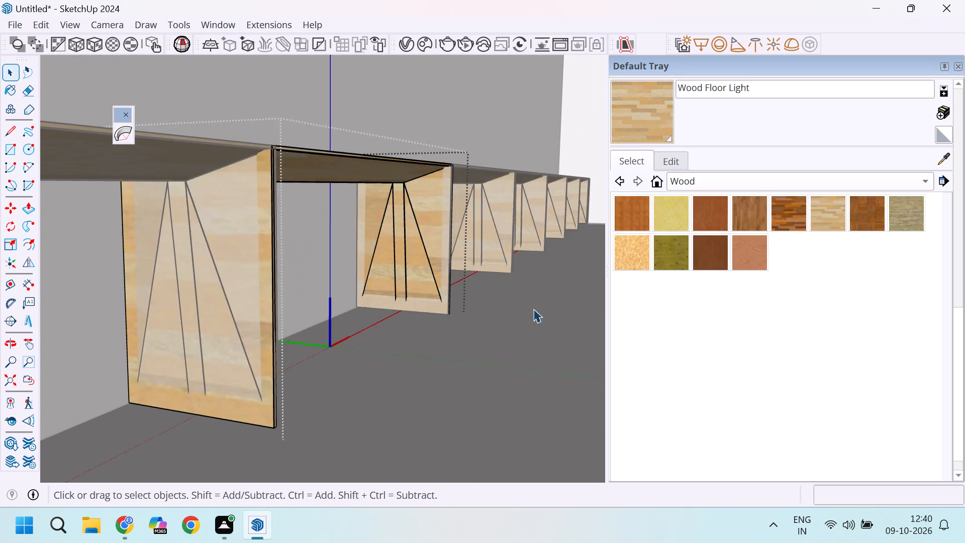
{"action": "scroll", "coordinate": [493, 301], "scroll_direction": "down", "scroll_amount": 6}
{"action": "triple_click", "coordinate": [529, 305]}
{"action": "scroll", "coordinate": [441, 281], "scroll_direction": "down", "scroll_amount": 8}
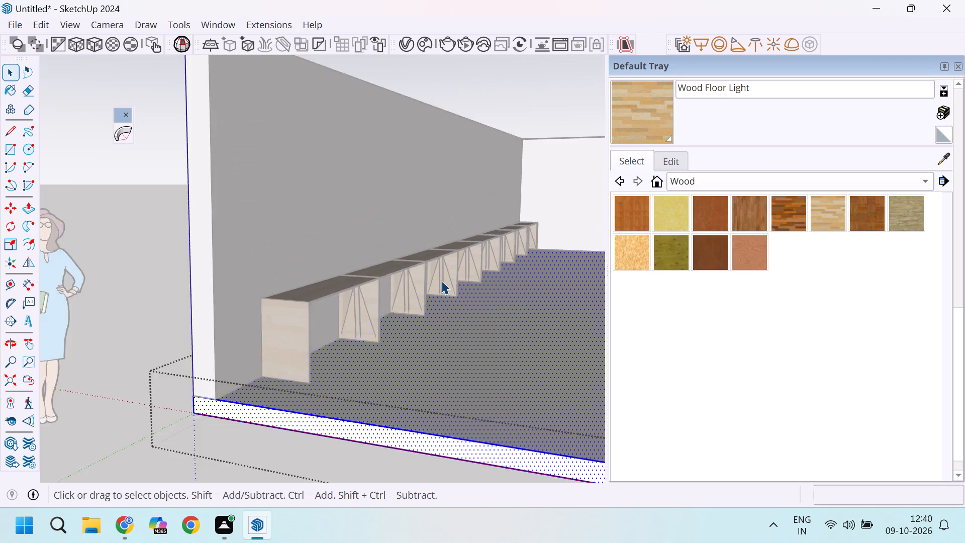
{"action": "scroll", "coordinate": [441, 281], "scroll_direction": "down", "scroll_amount": 5}
{"action": "left_click", "coordinate": [231, 357]}
{"action": "left_click", "coordinate": [226, 357]}
Select the second-last table near the closed end and inspect its joint with the end table.
{"action": "middle_click_drag", "start_coordinate": [475, 272], "coordinate": [446, 318]}
{"action": "scroll", "coordinate": [426, 318], "scroll_direction": "up", "scroll_amount": 4}
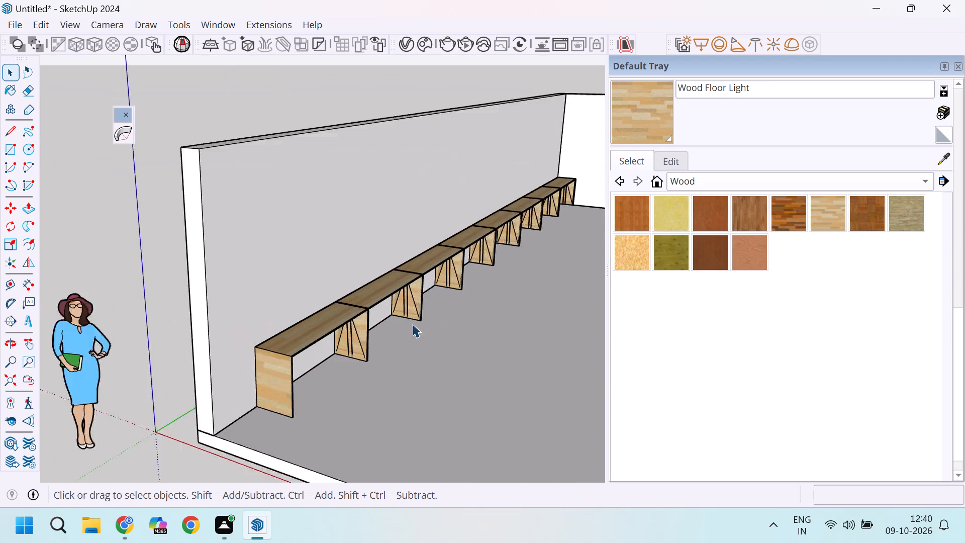
{"action": "scroll", "coordinate": [412, 324], "scroll_direction": "up", "scroll_amount": 8}
{"action": "scroll", "coordinate": [246, 318], "scroll_direction": "down", "scroll_amount": 11}
{"action": "scroll", "coordinate": [547, 224], "scroll_direction": "up", "scroll_amount": 5}
{"action": "scroll", "coordinate": [481, 173], "scroll_direction": "up", "scroll_amount": 3}
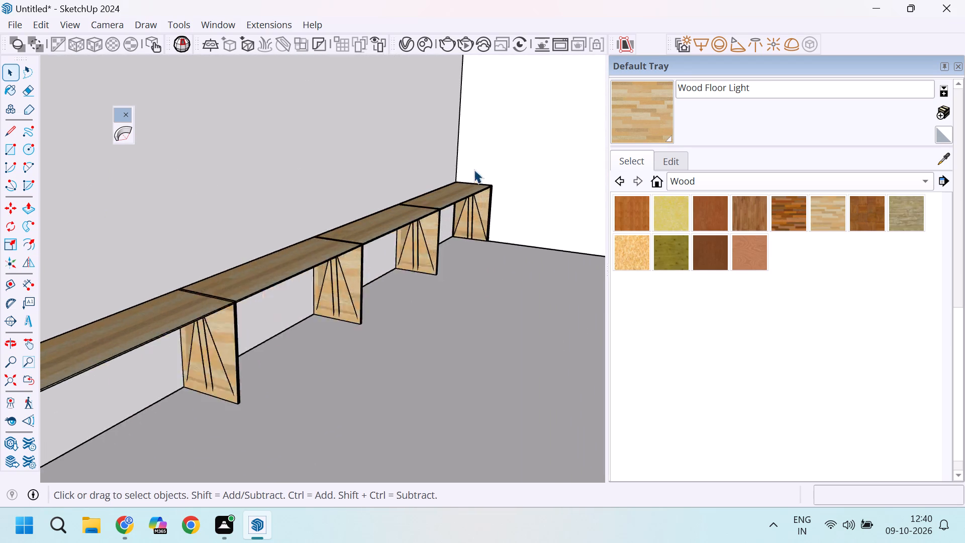
{"action": "scroll", "coordinate": [474, 169], "scroll_direction": "up", "scroll_amount": 13}
{"action": "middle_click_drag", "start_coordinate": [471, 257], "coordinate": [398, 300]}
{"action": "scroll", "coordinate": [354, 299], "scroll_direction": "up", "scroll_amount": 6}
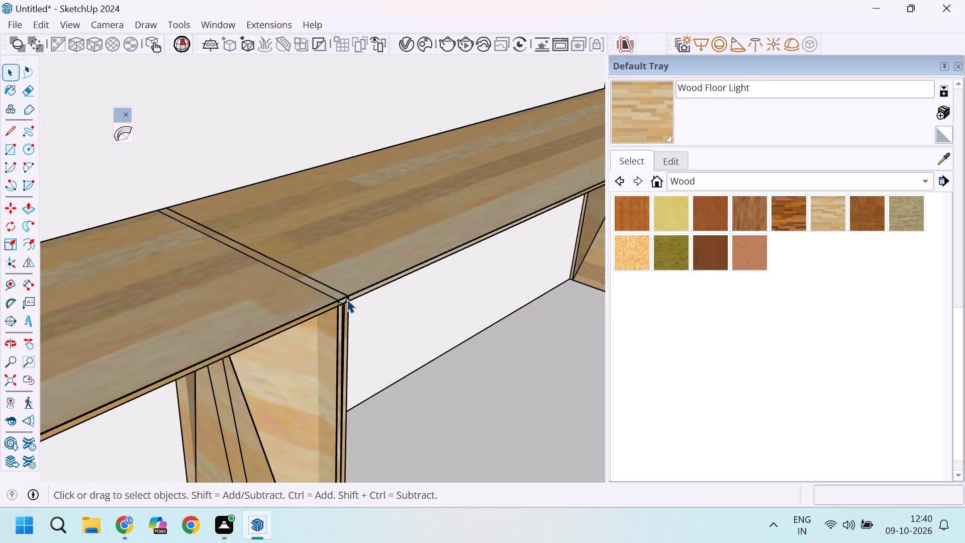
{"action": "scroll", "coordinate": [295, 285], "scroll_direction": "up", "scroll_amount": 3}
{"action": "left_click", "coordinate": [322, 310]}
{"action": "scroll", "coordinate": [382, 263], "scroll_direction": "down", "scroll_amount": 4}
{"action": "scroll", "coordinate": [380, 363], "scroll_direction": "up", "scroll_amount": 5}
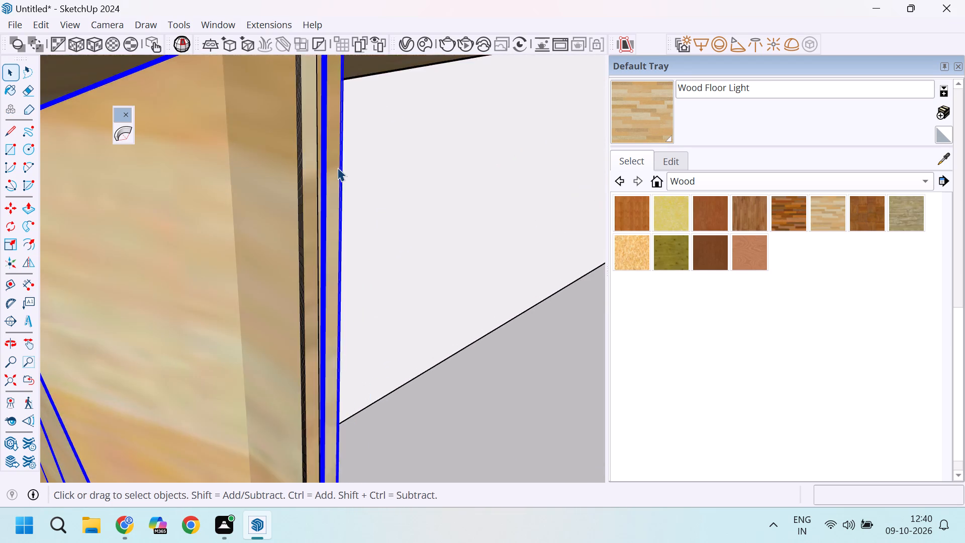
{"action": "scroll", "coordinate": [337, 166], "scroll_direction": "down", "scroll_amount": 12}
{"action": "scroll", "coordinate": [323, 239], "scroll_direction": "down", "scroll_amount": 12}
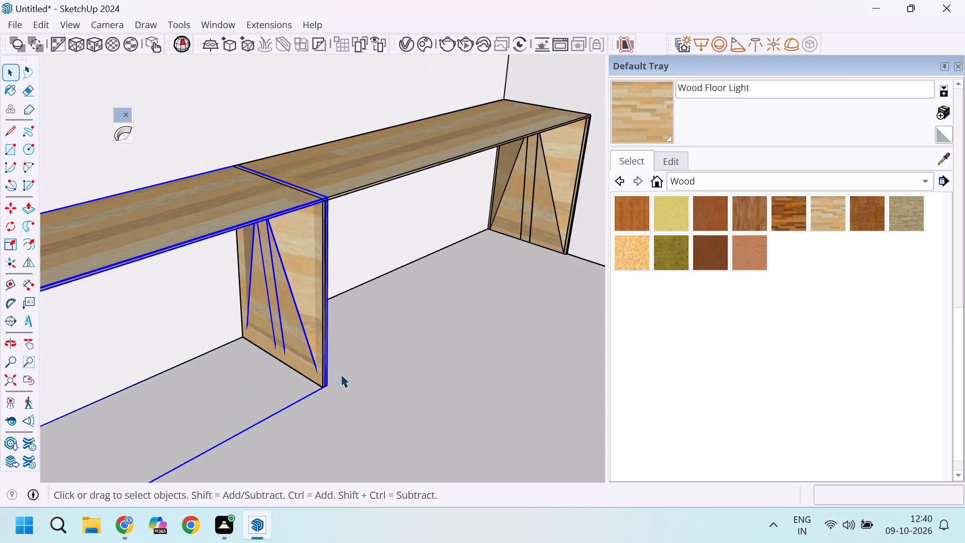
Inspect the bottom corner of the overlapping legs at the selected table's joint with the end table.
{"action": "scroll", "coordinate": [332, 388], "scroll_direction": "up", "scroll_amount": 17}
{"action": "scroll", "coordinate": [369, 343], "scroll_direction": "down", "scroll_amount": 3}
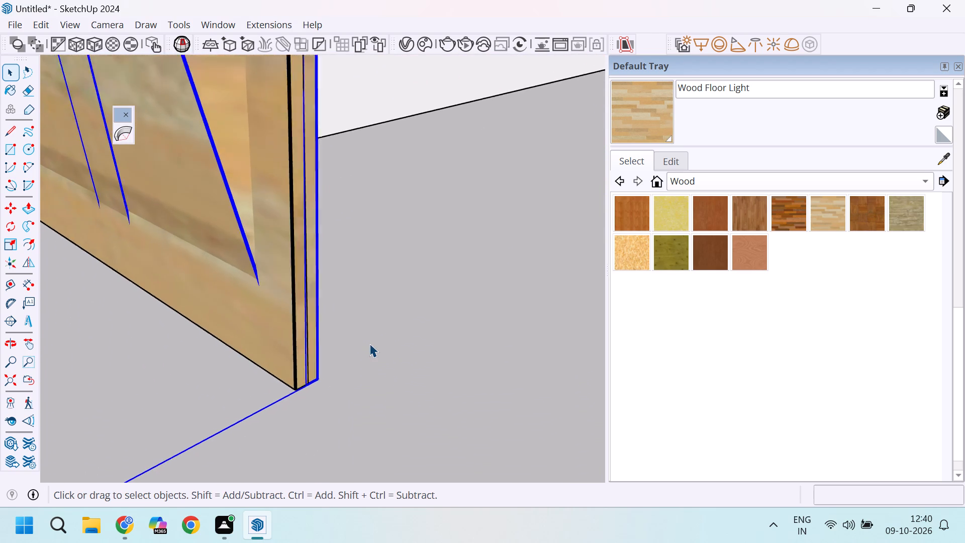
{"action": "scroll", "coordinate": [369, 343], "scroll_direction": "down", "scroll_amount": 2}
{"action": "scroll", "coordinate": [320, 373], "scroll_direction": "up", "scroll_amount": 16}
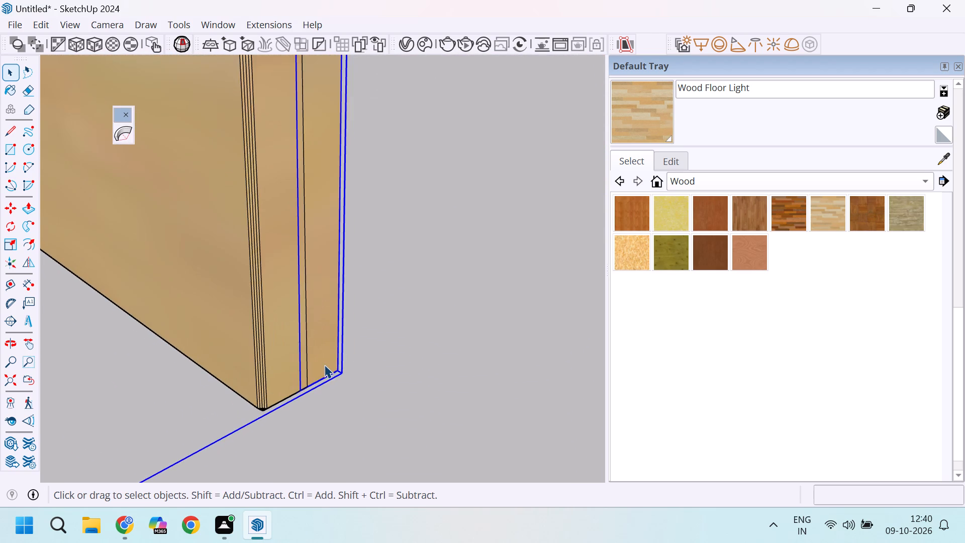
{"action": "scroll", "coordinate": [324, 365], "scroll_direction": "up", "scroll_amount": 9}
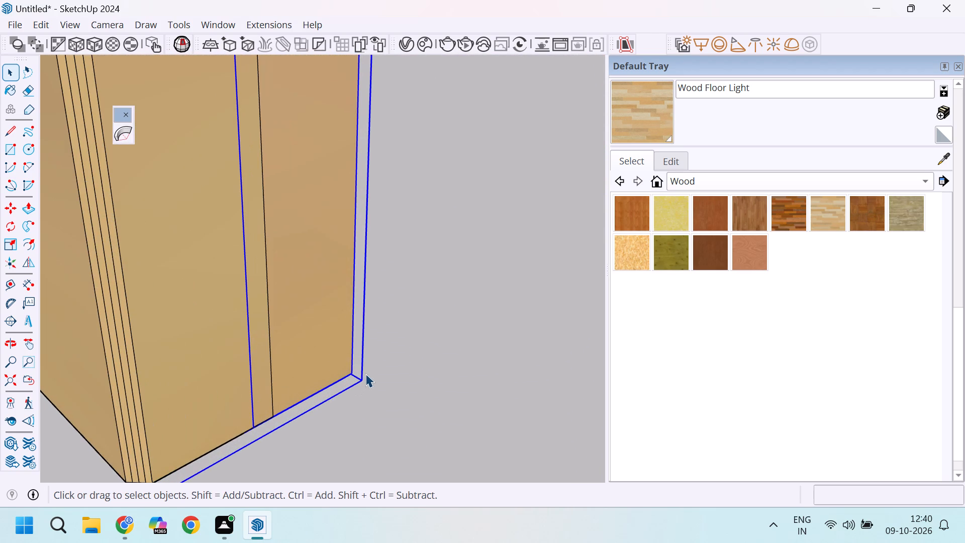
{"action": "scroll", "coordinate": [364, 370], "scroll_direction": "down", "scroll_amount": 5}
{"action": "scroll", "coordinate": [353, 370], "scroll_direction": "up", "scroll_amount": 3}
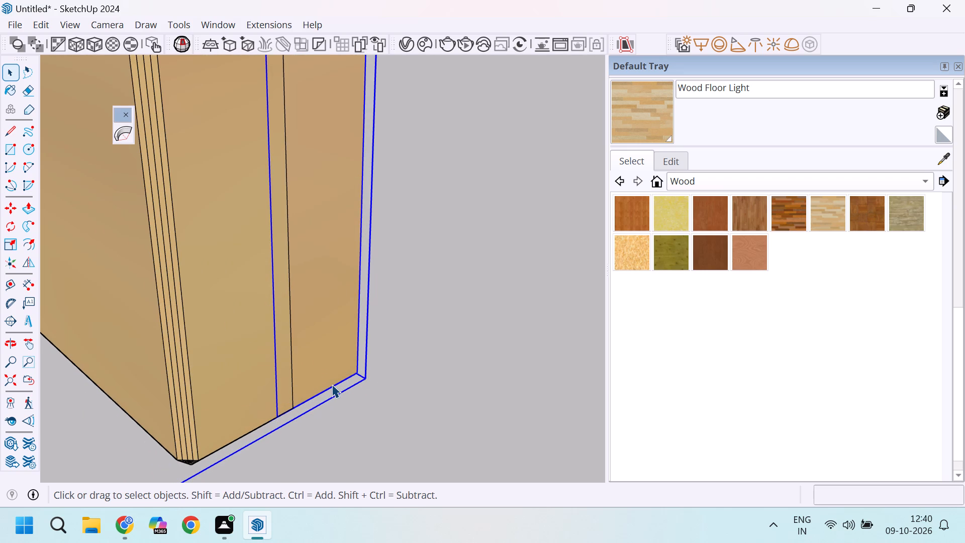
{"action": "scroll", "coordinate": [351, 384], "scroll_direction": "down", "scroll_amount": 20}
{"action": "scroll", "coordinate": [351, 384], "scroll_direction": "down", "scroll_amount": 8}
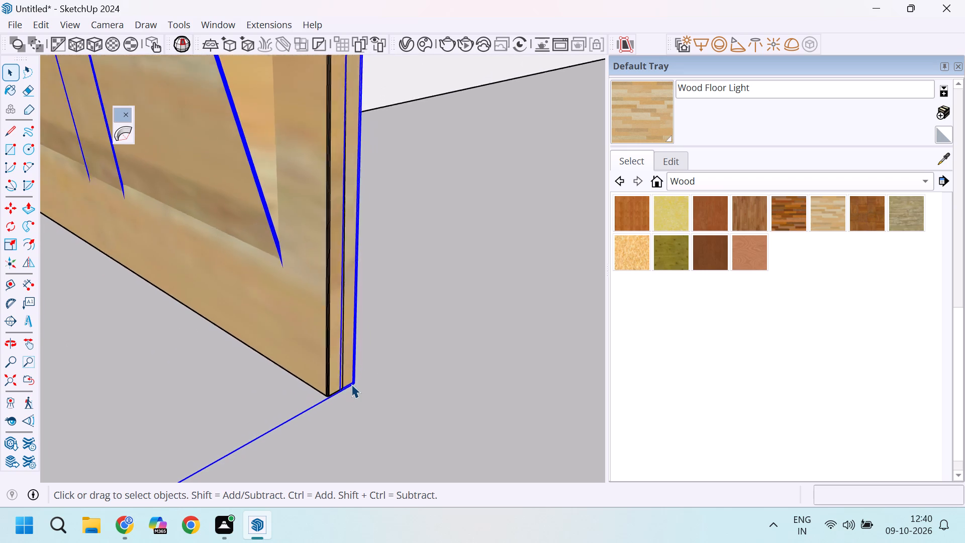
Inspect the tabletop front corner where the selected table meets the end table.
{"action": "scroll", "coordinate": [351, 384], "scroll_direction": "down", "scroll_amount": 19}
{"action": "scroll", "coordinate": [333, 156], "scroll_direction": "up", "scroll_amount": 5}
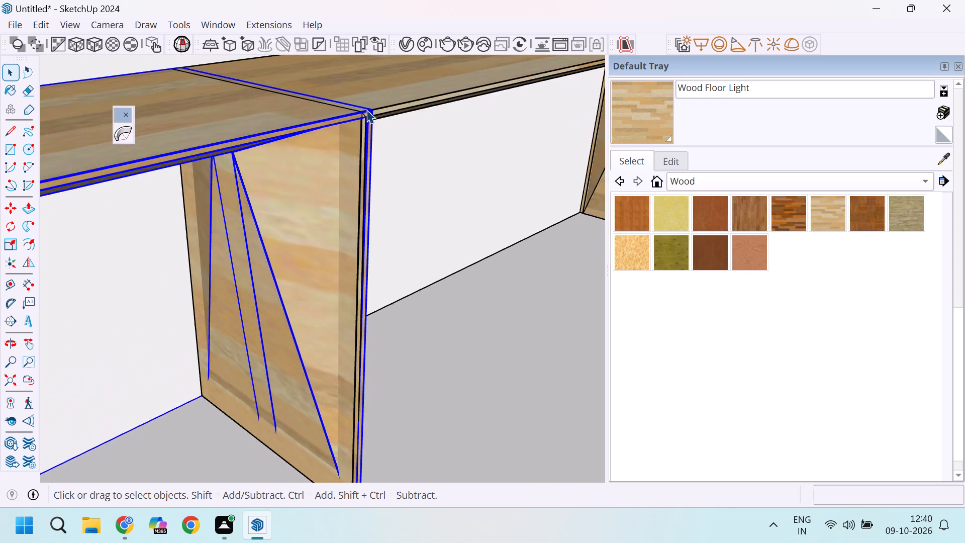
{"action": "scroll", "coordinate": [366, 110], "scroll_direction": "up", "scroll_amount": 17}
{"action": "scroll", "coordinate": [362, 154], "scroll_direction": "down", "scroll_amount": 13}
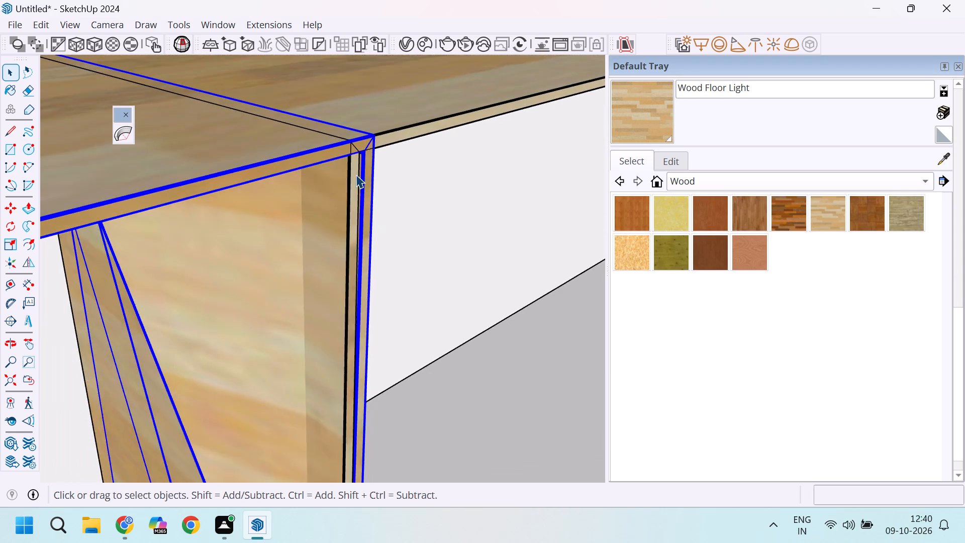
{"action": "scroll", "coordinate": [356, 174], "scroll_direction": "down", "scroll_amount": 7}
{"action": "scroll", "coordinate": [266, 253], "scroll_direction": "down", "scroll_amount": 13}
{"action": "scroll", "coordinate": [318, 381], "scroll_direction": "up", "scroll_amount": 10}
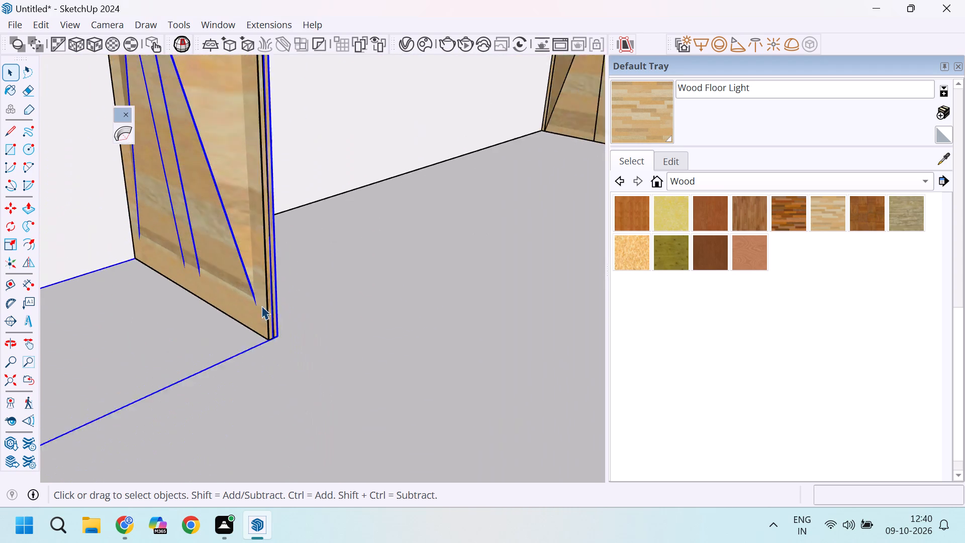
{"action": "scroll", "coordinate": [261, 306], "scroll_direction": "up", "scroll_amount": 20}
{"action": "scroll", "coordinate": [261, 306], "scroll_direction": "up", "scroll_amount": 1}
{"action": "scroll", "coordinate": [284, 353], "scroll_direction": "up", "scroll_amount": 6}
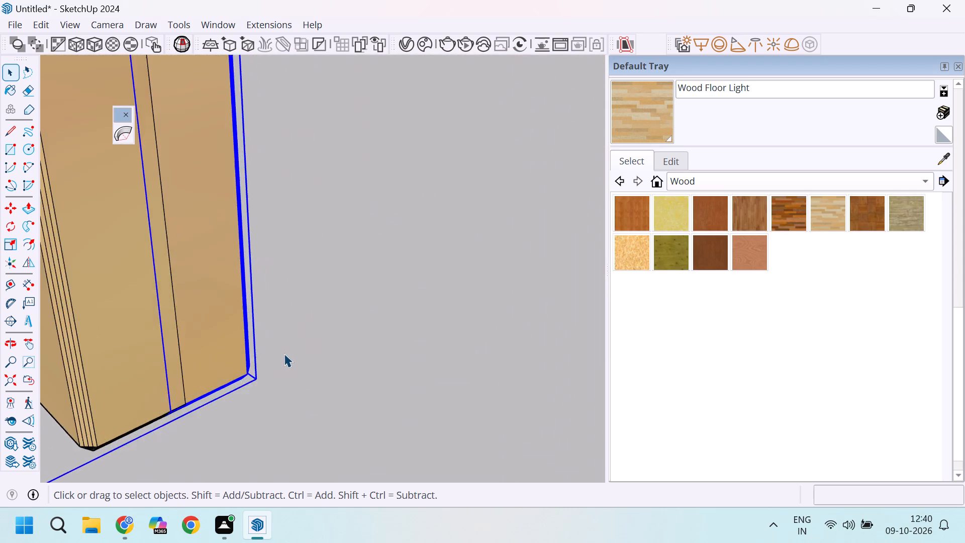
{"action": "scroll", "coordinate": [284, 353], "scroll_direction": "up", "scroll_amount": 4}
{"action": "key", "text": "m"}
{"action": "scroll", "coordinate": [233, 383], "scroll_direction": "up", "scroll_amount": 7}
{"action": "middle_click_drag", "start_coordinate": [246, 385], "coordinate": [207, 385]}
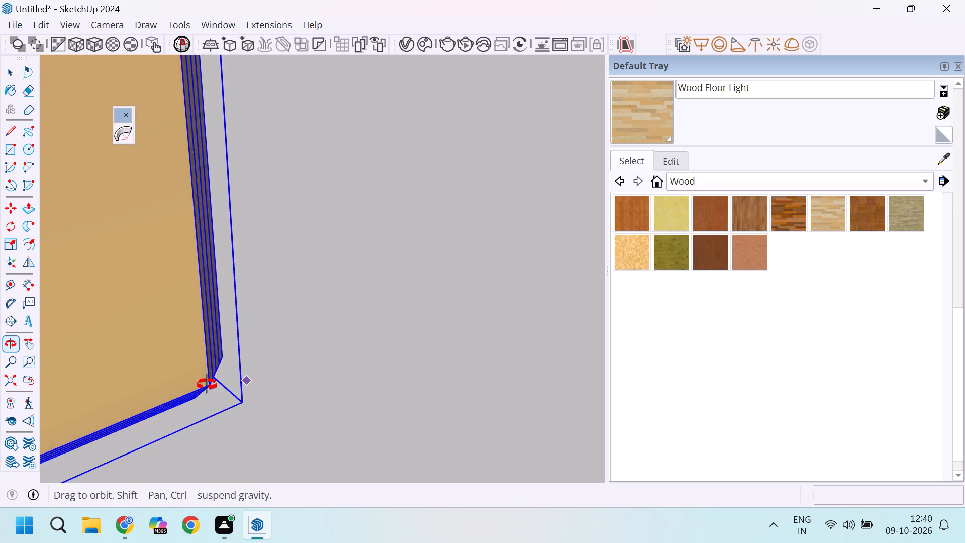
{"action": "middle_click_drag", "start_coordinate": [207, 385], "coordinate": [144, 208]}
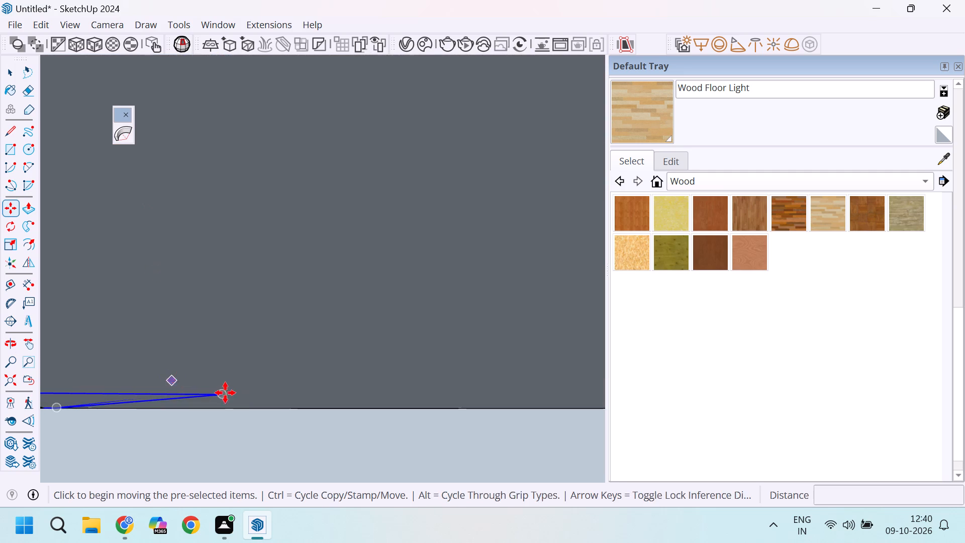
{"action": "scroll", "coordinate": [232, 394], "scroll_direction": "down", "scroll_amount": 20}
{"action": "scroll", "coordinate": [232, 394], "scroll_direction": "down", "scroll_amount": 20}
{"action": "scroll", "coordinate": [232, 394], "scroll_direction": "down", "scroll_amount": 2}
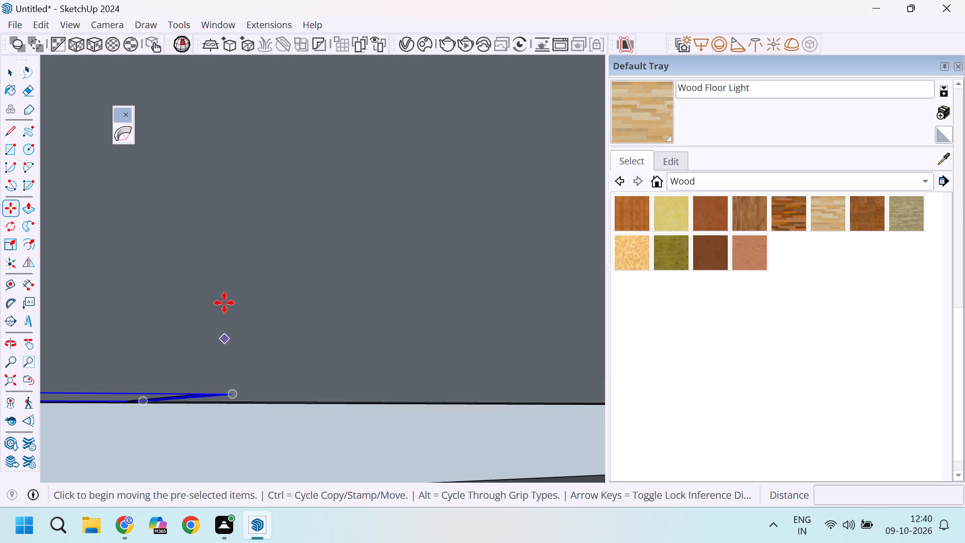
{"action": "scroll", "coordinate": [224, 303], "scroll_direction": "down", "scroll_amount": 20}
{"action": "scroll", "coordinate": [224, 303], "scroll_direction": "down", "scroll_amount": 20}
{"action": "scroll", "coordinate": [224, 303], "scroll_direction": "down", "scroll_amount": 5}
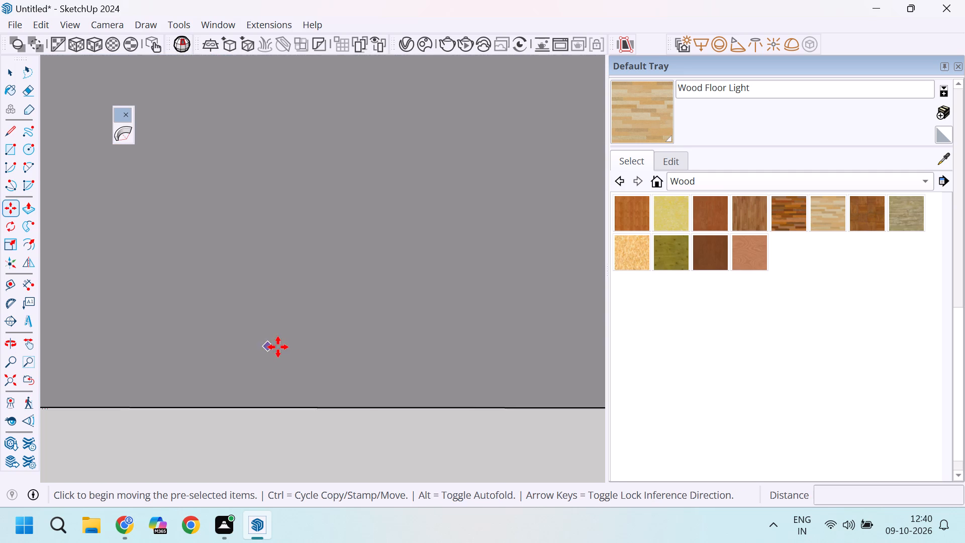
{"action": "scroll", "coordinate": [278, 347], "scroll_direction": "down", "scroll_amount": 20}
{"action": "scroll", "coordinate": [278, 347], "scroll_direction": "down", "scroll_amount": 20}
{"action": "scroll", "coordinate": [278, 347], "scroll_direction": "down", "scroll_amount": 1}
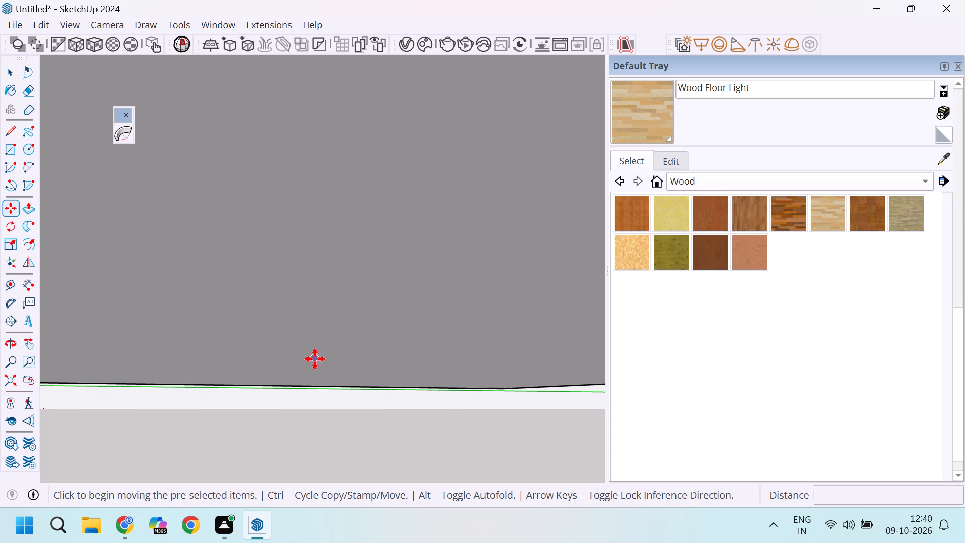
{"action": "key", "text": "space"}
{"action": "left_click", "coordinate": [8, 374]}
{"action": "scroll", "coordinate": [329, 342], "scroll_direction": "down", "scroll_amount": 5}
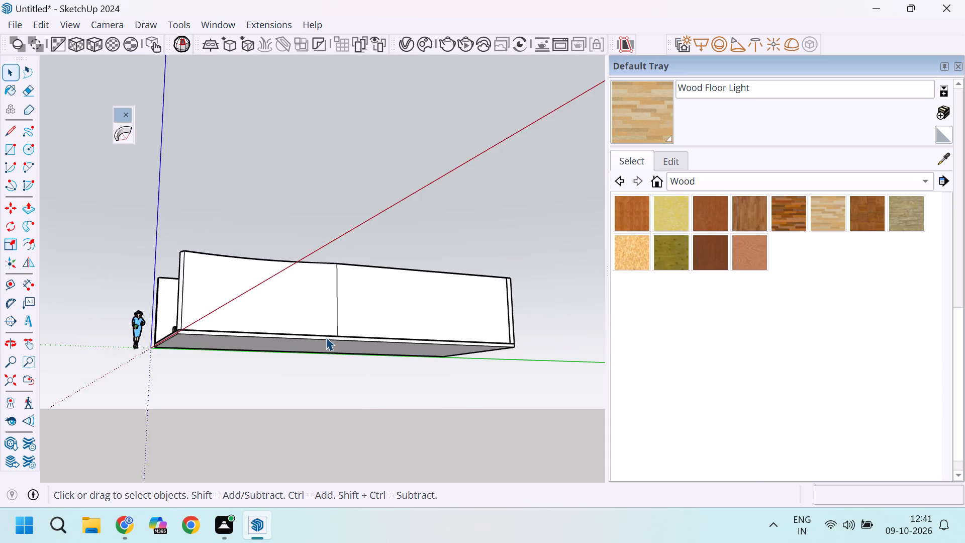
Move the second-last table 13/16" away from the end table so their adjoining legs no longer overlap.
{"action": "middle_click_drag", "start_coordinate": [318, 320], "coordinate": [439, 496]}
{"action": "scroll", "coordinate": [264, 314], "scroll_direction": "up", "scroll_amount": 20}
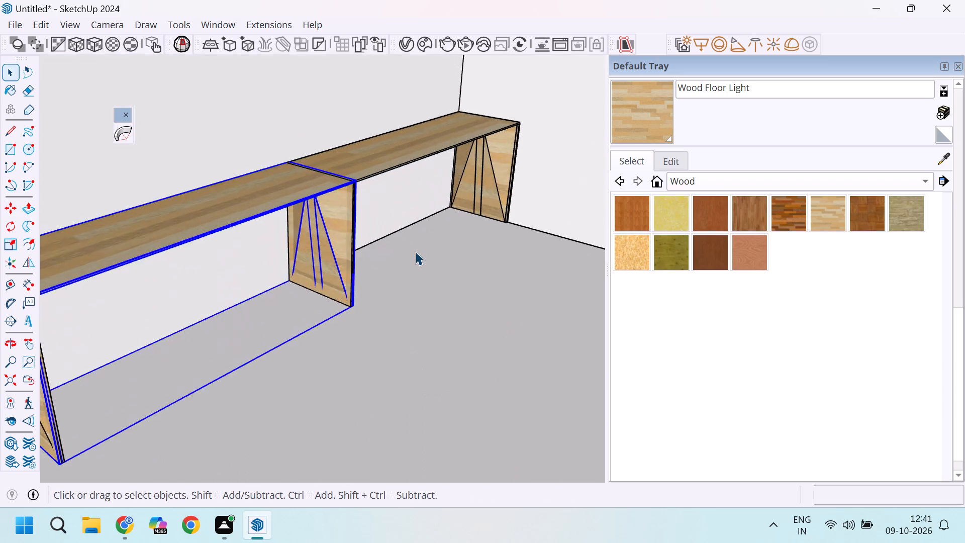
{"action": "scroll", "coordinate": [415, 251], "scroll_direction": "up", "scroll_amount": 14}
{"action": "middle_click_drag", "start_coordinate": [319, 346], "coordinate": [217, 338]}
{"action": "scroll", "coordinate": [199, 355], "scroll_direction": "up", "scroll_amount": 2}
{"action": "scroll", "coordinate": [468, 381], "scroll_direction": "down", "scroll_amount": 4}
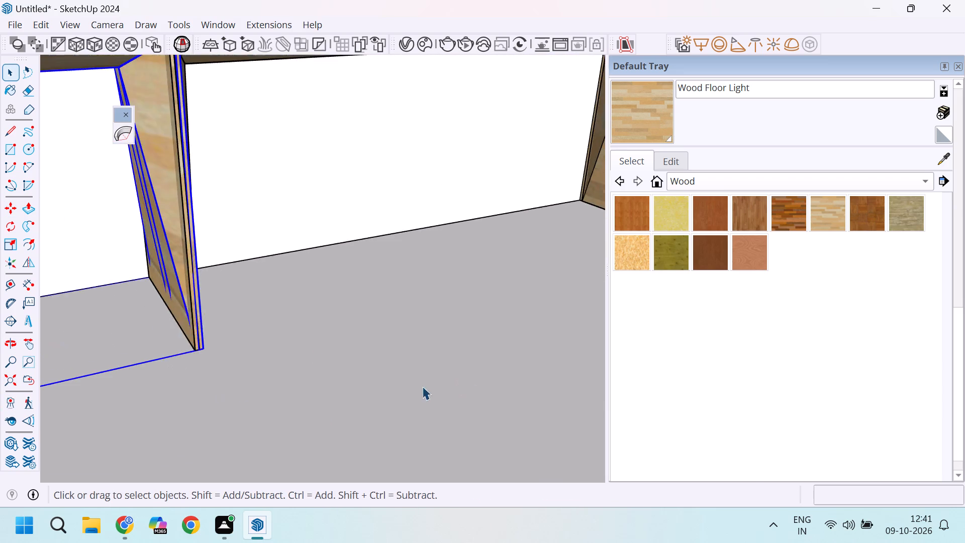
{"action": "scroll", "coordinate": [269, 334], "scroll_direction": "up", "scroll_amount": 17}
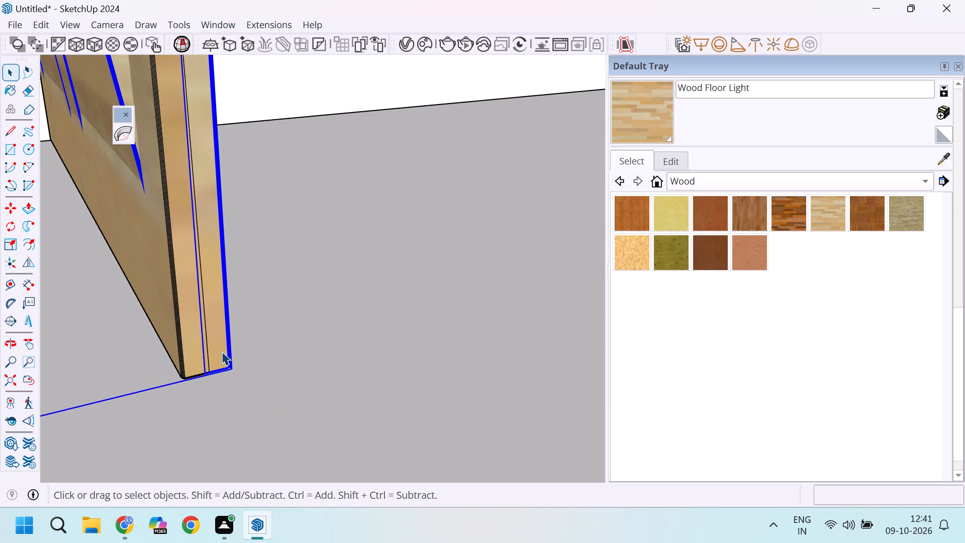
{"action": "scroll", "coordinate": [225, 359], "scroll_direction": "up", "scroll_amount": 4}
{"action": "key", "text": "m"}
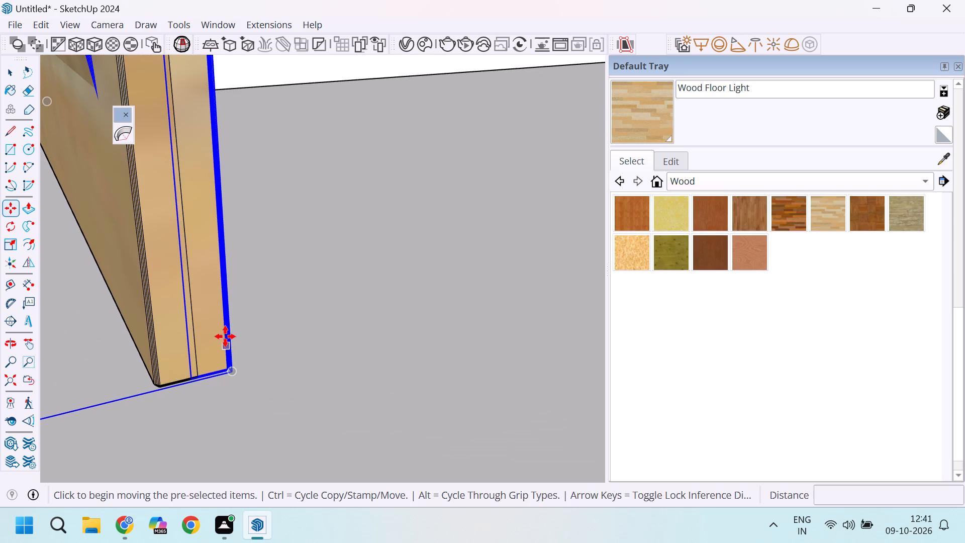
{"action": "left_click", "coordinate": [224, 330]}
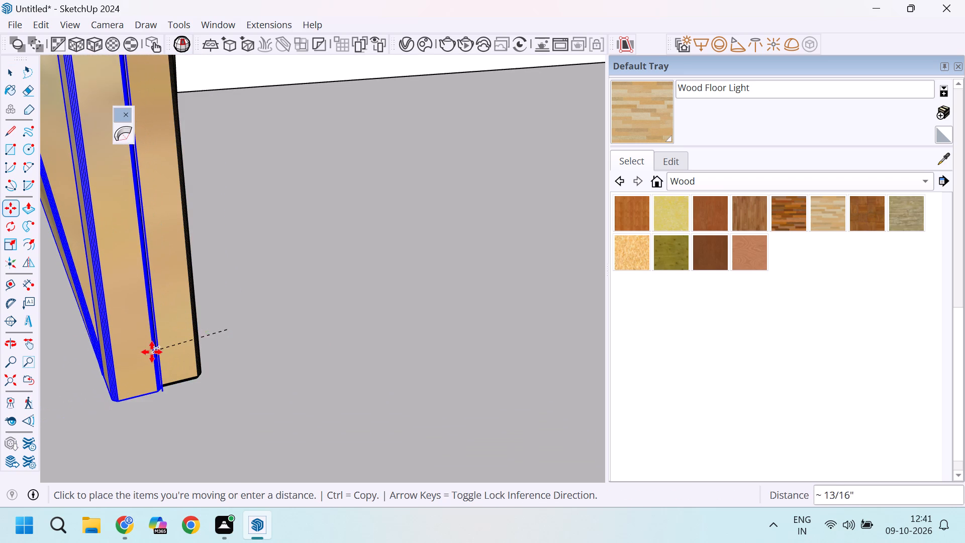
{"action": "left_click", "coordinate": [152, 352]}
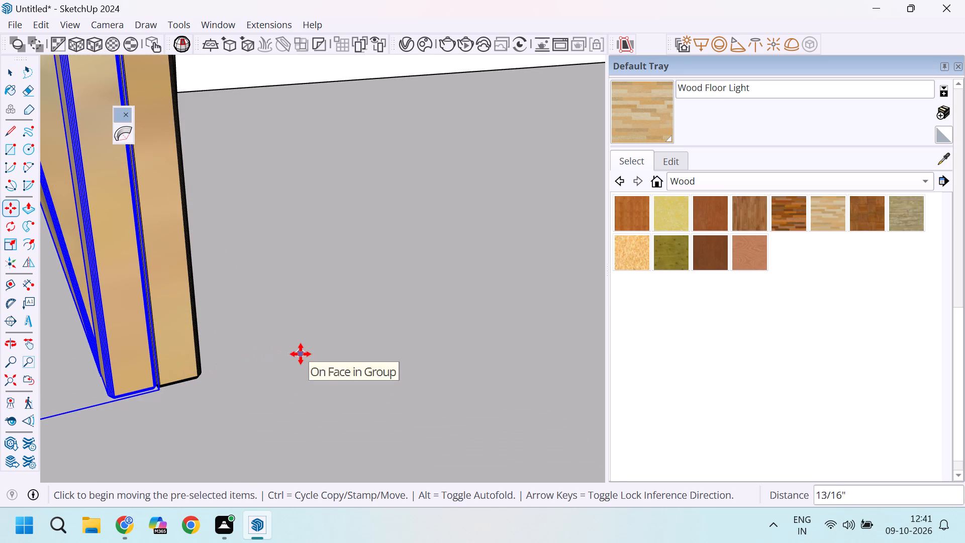
{"action": "key", "text": "space"}
Move the third table from the closed end 1 9/16" along the row so its leg butts against its neighbour.
{"action": "scroll", "coordinate": [421, 321], "scroll_direction": "down", "scroll_amount": 7}
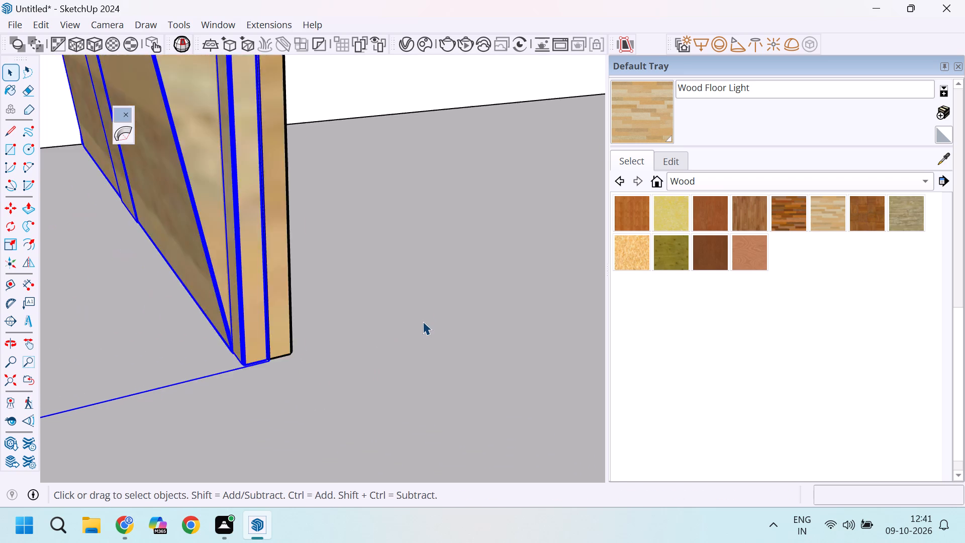
{"action": "scroll", "coordinate": [423, 321], "scroll_direction": "down", "scroll_amount": 20}
{"action": "scroll", "coordinate": [423, 321], "scroll_direction": "down", "scroll_amount": 9}
{"action": "scroll", "coordinate": [473, 320], "scroll_direction": "down", "scroll_amount": 5}
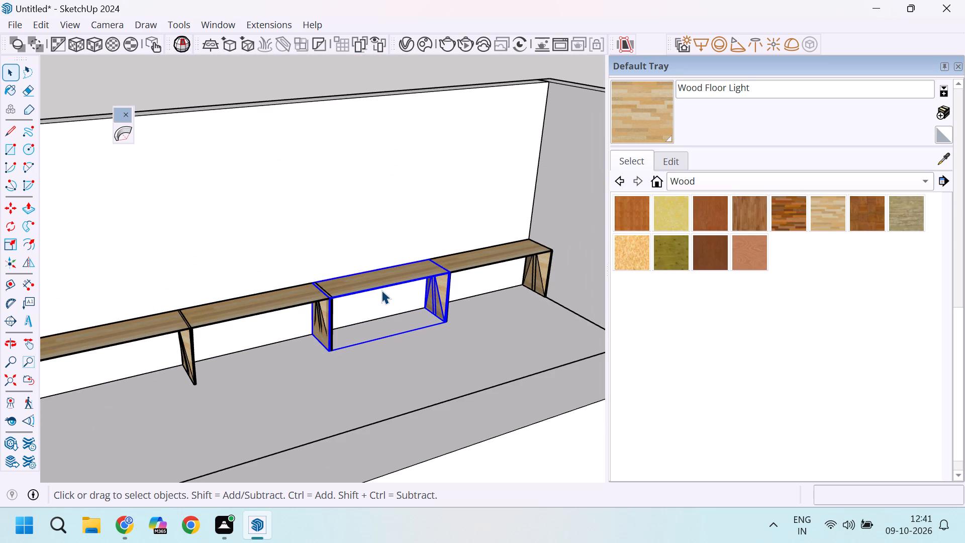
{"action": "scroll", "coordinate": [308, 307], "scroll_direction": "up", "scroll_amount": 6}
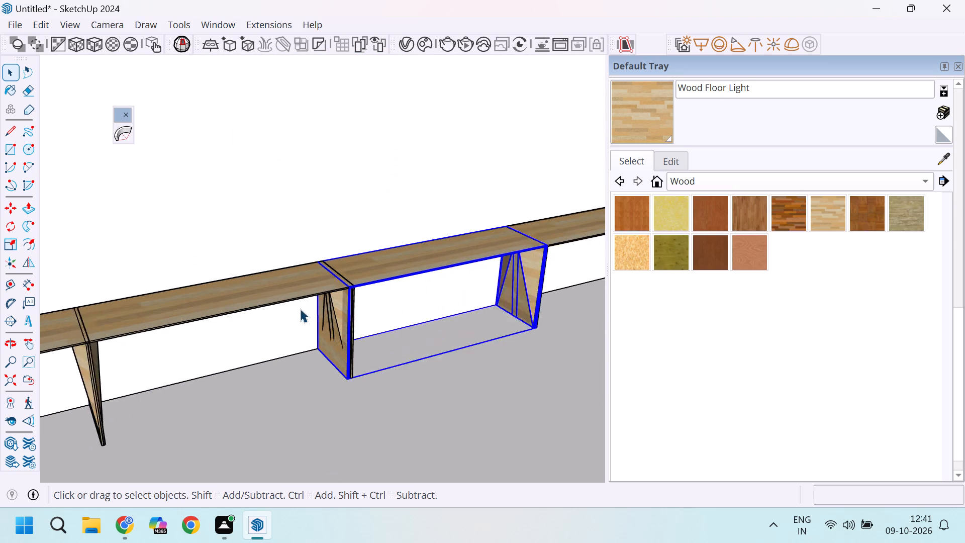
{"action": "left_click", "coordinate": [311, 286]}
{"action": "scroll", "coordinate": [373, 345], "scroll_direction": "up", "scroll_amount": 5}
{"action": "scroll", "coordinate": [349, 415], "scroll_direction": "up", "scroll_amount": 9}
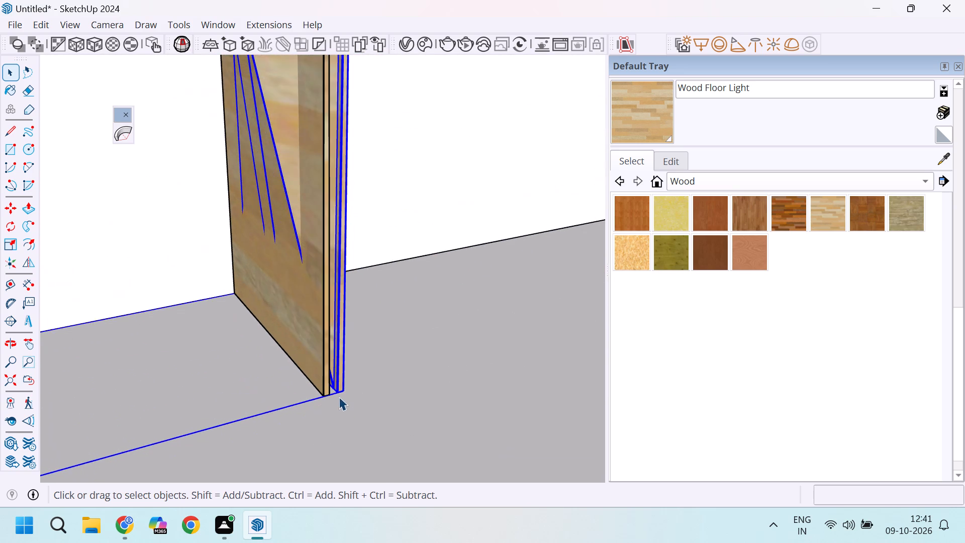
{"action": "scroll", "coordinate": [339, 397], "scroll_direction": "up", "scroll_amount": 12}
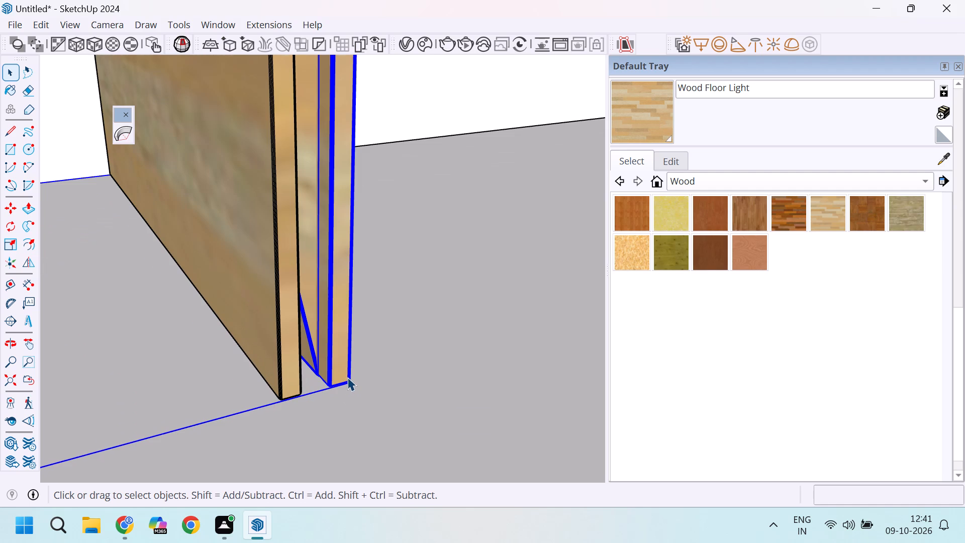
{"action": "scroll", "coordinate": [347, 377], "scroll_direction": "up", "scroll_amount": 1}
{"action": "key", "text": "m"}
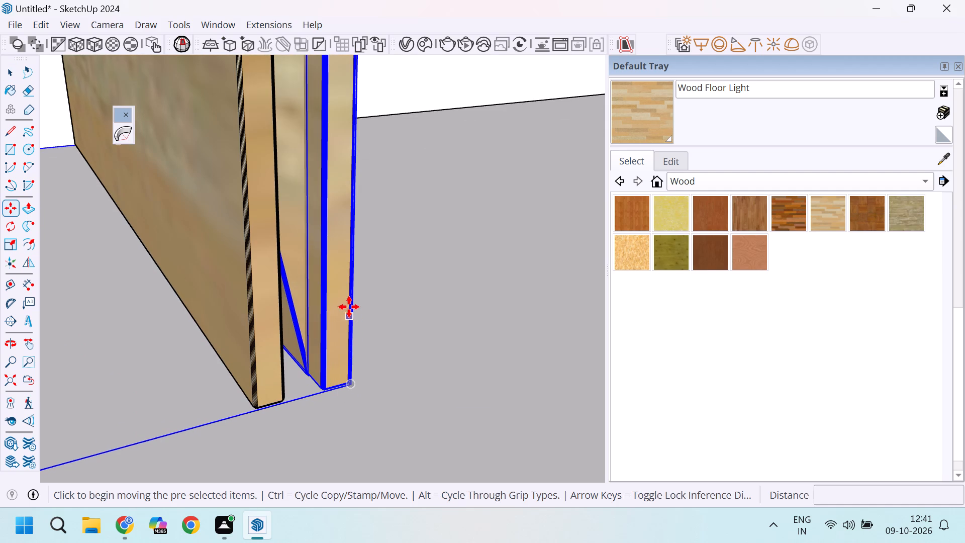
{"action": "left_click", "coordinate": [351, 303]}
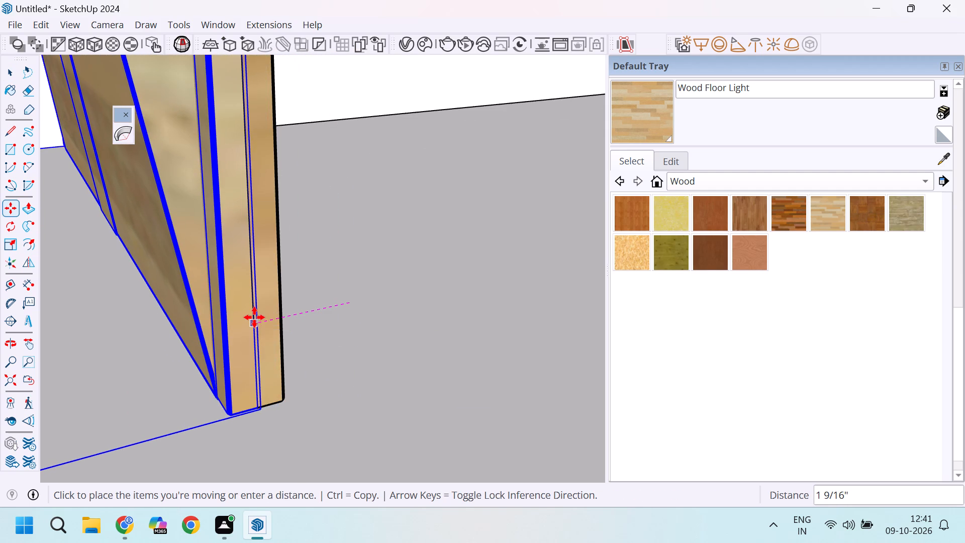
{"action": "left_click", "coordinate": [254, 317]}
{"action": "scroll", "coordinate": [182, 263], "scroll_direction": "down", "scroll_amount": 12}
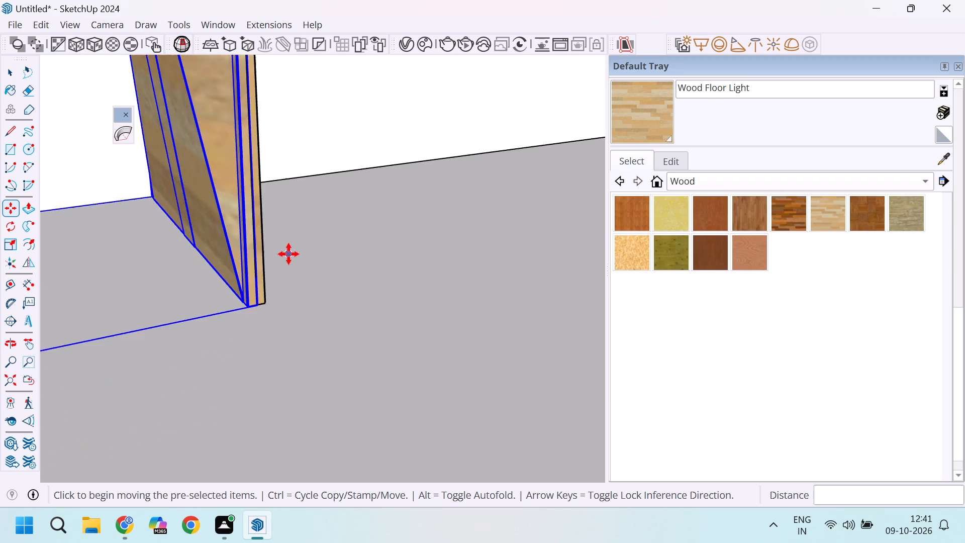
{"action": "scroll", "coordinate": [288, 254], "scroll_direction": "down", "scroll_amount": 7}
{"action": "key", "text": "space"}
{"action": "left_click", "coordinate": [364, 239]}
Inspect the tabletop front corner at the joint between the second and third tables from the closed end.
{"action": "scroll", "coordinate": [391, 272], "scroll_direction": "down", "scroll_amount": 7}
{"action": "scroll", "coordinate": [318, 146], "scroll_direction": "up", "scroll_amount": 4}
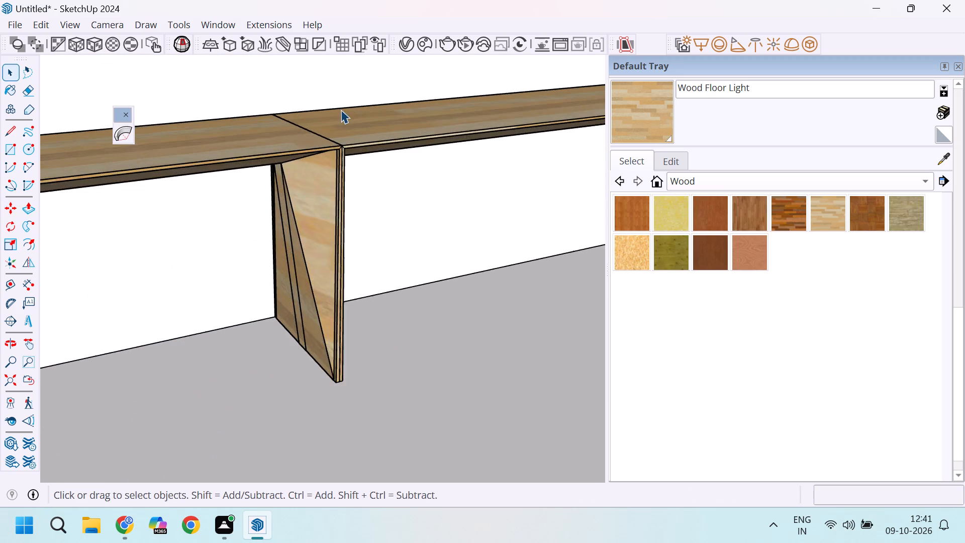
{"action": "scroll", "coordinate": [341, 110], "scroll_direction": "up", "scroll_amount": 3}
{"action": "middle_click_drag", "start_coordinate": [341, 110], "coordinate": [299, 201]}
{"action": "scroll", "coordinate": [318, 203], "scroll_direction": "up", "scroll_amount": 20}
{"action": "scroll", "coordinate": [318, 203], "scroll_direction": "up", "scroll_amount": 3}
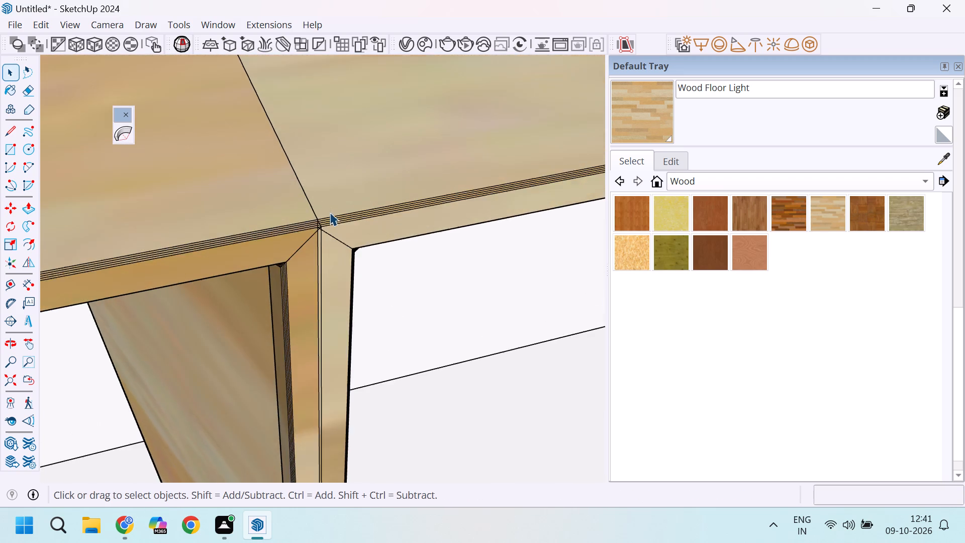
{"action": "scroll", "coordinate": [330, 212], "scroll_direction": "up", "scroll_amount": 6}
{"action": "scroll", "coordinate": [326, 237], "scroll_direction": "down", "scroll_amount": 16}
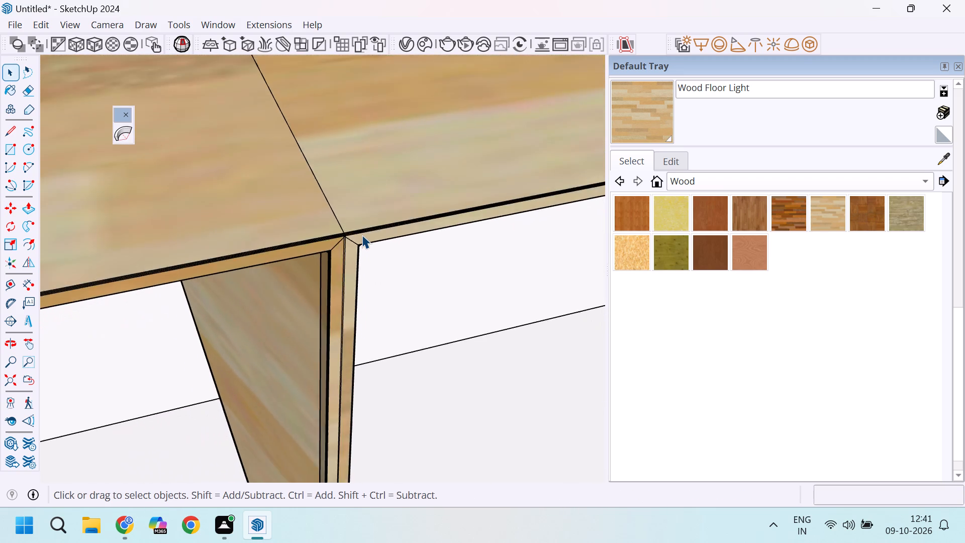
Move the fourth table from the closed end about 2 3/8" by its front corner to meet the third table's edge.
{"action": "scroll", "coordinate": [362, 235], "scroll_direction": "down", "scroll_amount": 20}
{"action": "scroll", "coordinate": [362, 235], "scroll_direction": "down", "scroll_amount": 13}
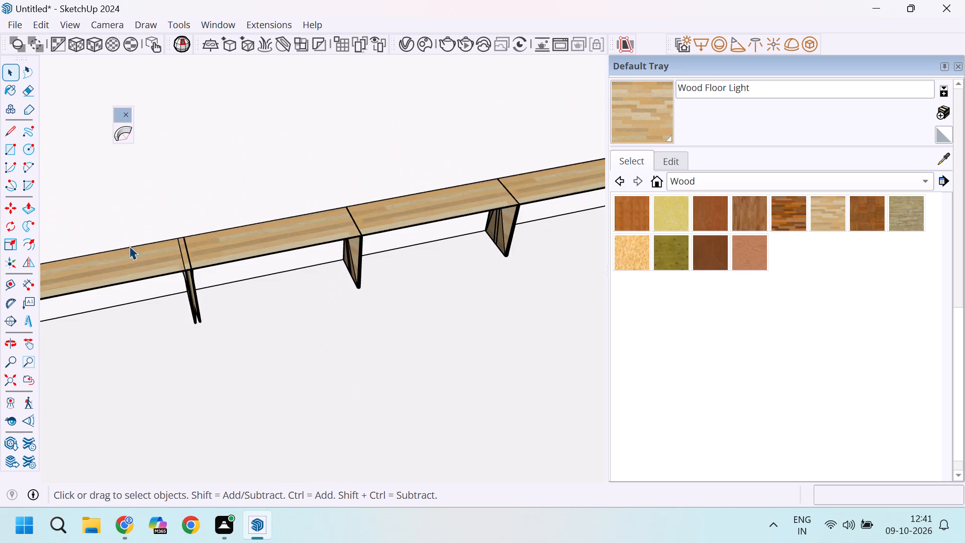
{"action": "scroll", "coordinate": [129, 246], "scroll_direction": "up", "scroll_amount": 15}
{"action": "left_click", "coordinate": [203, 283]}
{"action": "scroll", "coordinate": [238, 276], "scroll_direction": "up", "scroll_amount": 10}
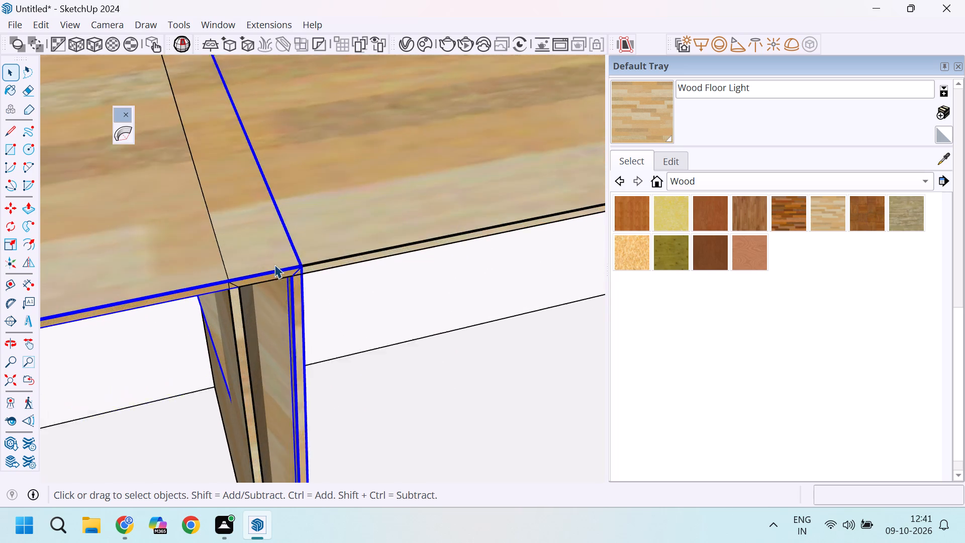
{"action": "scroll", "coordinate": [274, 264], "scroll_direction": "up", "scroll_amount": 15}
{"action": "scroll", "coordinate": [330, 266], "scroll_direction": "up", "scroll_amount": 2}
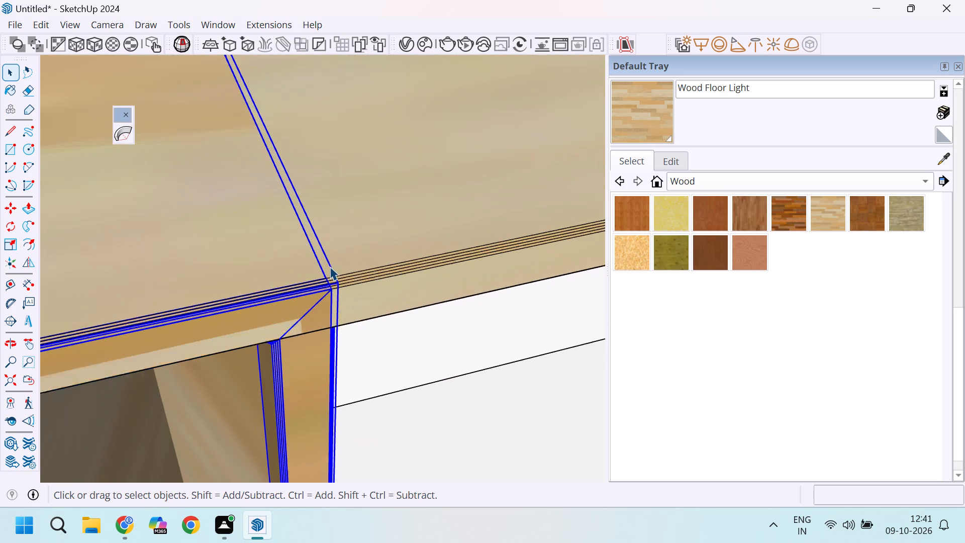
{"action": "scroll", "coordinate": [330, 266], "scroll_direction": "up", "scroll_amount": 8}
{"action": "key", "text": "m"}
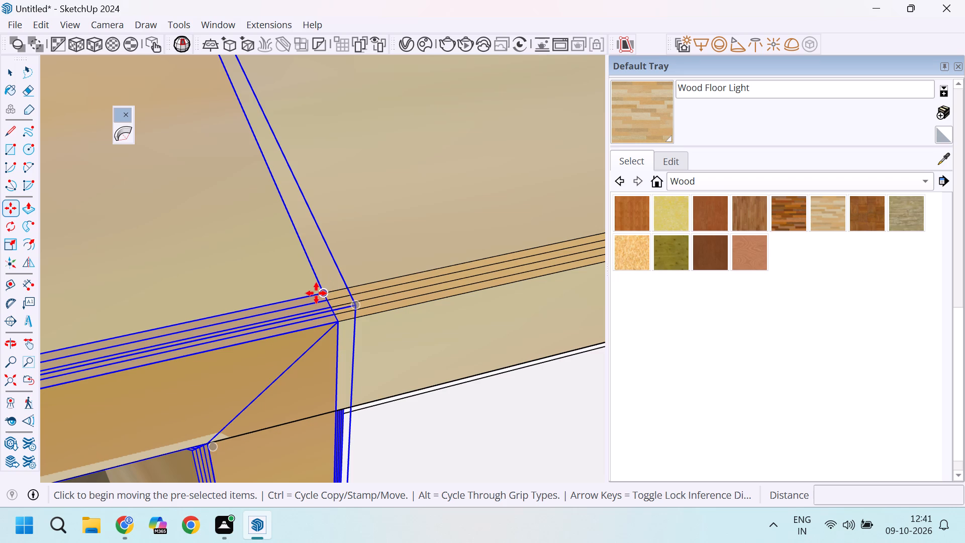
{"action": "left_click", "coordinate": [321, 293]}
{"action": "scroll", "coordinate": [321, 293], "scroll_direction": "down", "scroll_amount": 16}
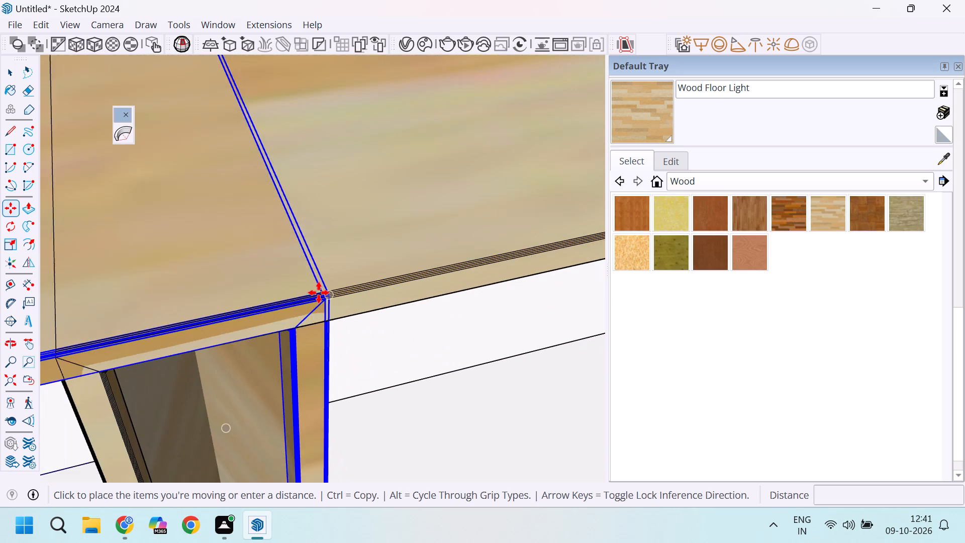
{"action": "scroll", "coordinate": [319, 293], "scroll_direction": "down", "scroll_amount": 5}
{"action": "scroll", "coordinate": [263, 297], "scroll_direction": "up", "scroll_amount": 5}
{"action": "scroll", "coordinate": [114, 326], "scroll_direction": "up", "scroll_amount": 6}
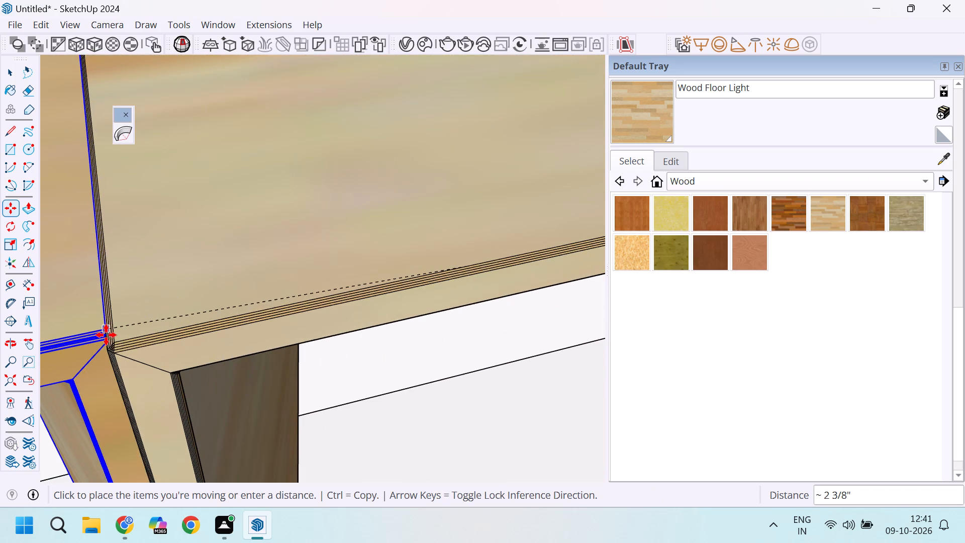
{"action": "scroll", "coordinate": [111, 341], "scroll_direction": "up", "scroll_amount": 6}
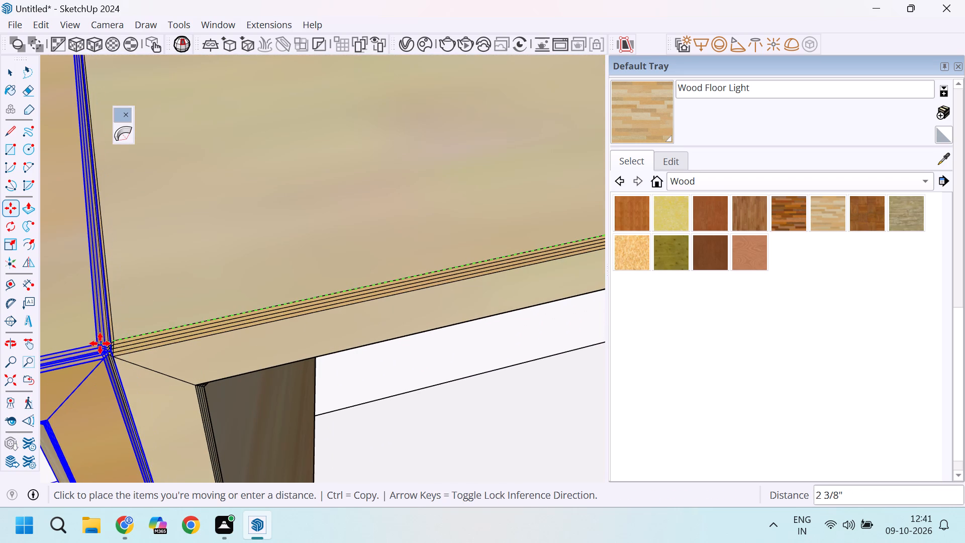
{"action": "left_click", "coordinate": [92, 343]}
{"action": "key", "text": "Escape"}
{"action": "scroll", "coordinate": [288, 252], "scroll_direction": "down", "scroll_amount": 10}
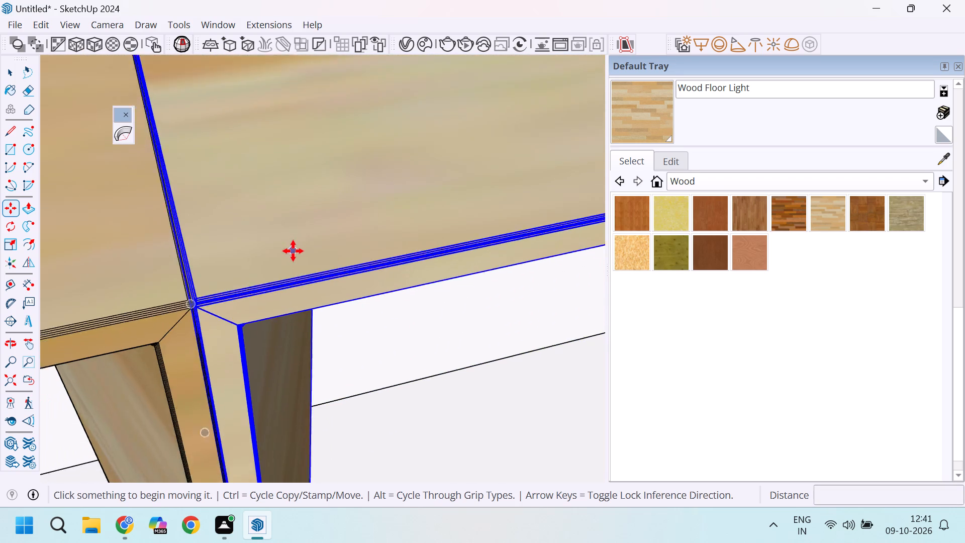
{"action": "scroll", "coordinate": [293, 251], "scroll_direction": "down", "scroll_amount": 2}
{"action": "key", "text": "space"}
{"action": "scroll", "coordinate": [236, 320], "scroll_direction": "up", "scroll_amount": 16}
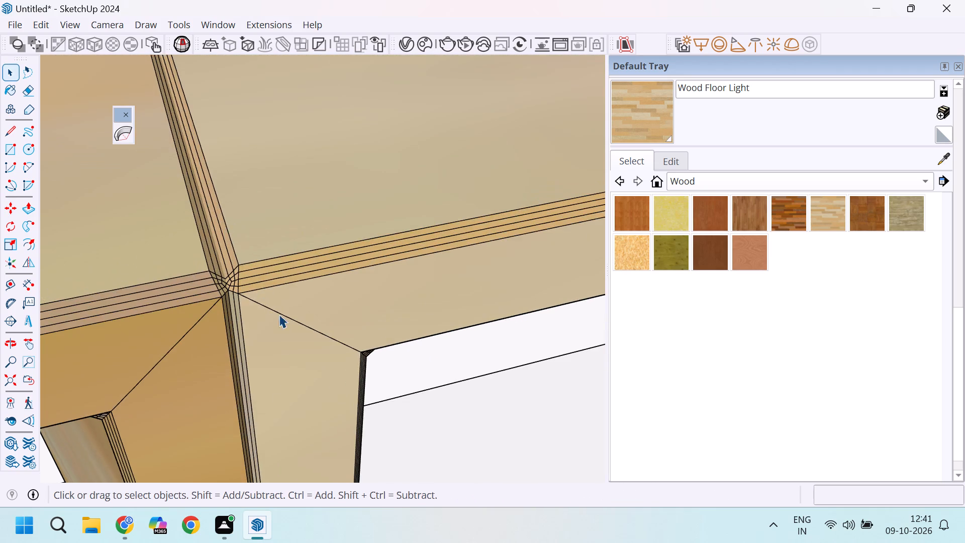
{"action": "scroll", "coordinate": [224, 220], "scroll_direction": "down", "scroll_amount": 20}
{"action": "scroll", "coordinate": [224, 220], "scroll_direction": "down", "scroll_amount": 4}
{"action": "scroll", "coordinate": [343, 236], "scroll_direction": "down", "scroll_amount": 7}
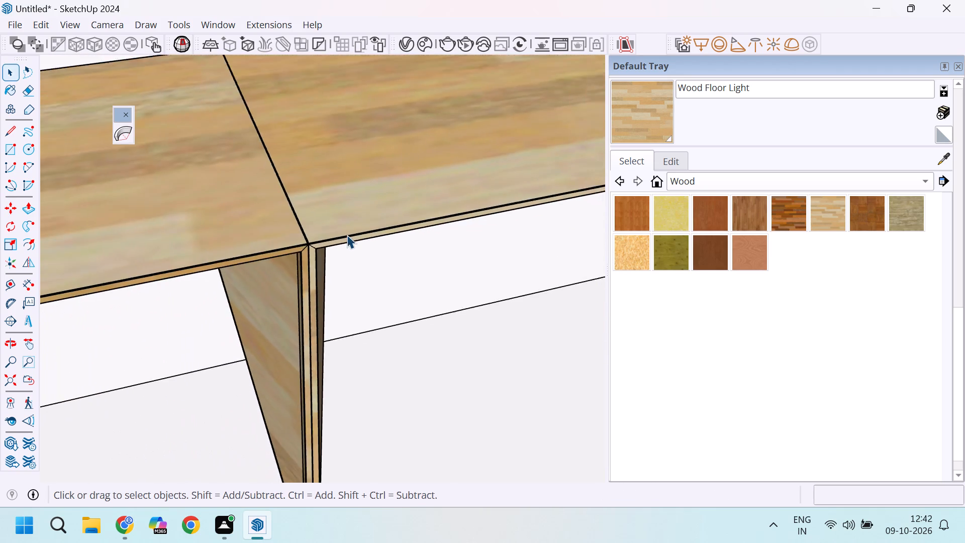
Move the fifth table from the closed end about 3 1/8" by its front corner to meet the fourth table's edge.
{"action": "scroll", "coordinate": [347, 235], "scroll_direction": "down", "scroll_amount": 20}
{"action": "scroll", "coordinate": [347, 235], "scroll_direction": "down", "scroll_amount": 7}
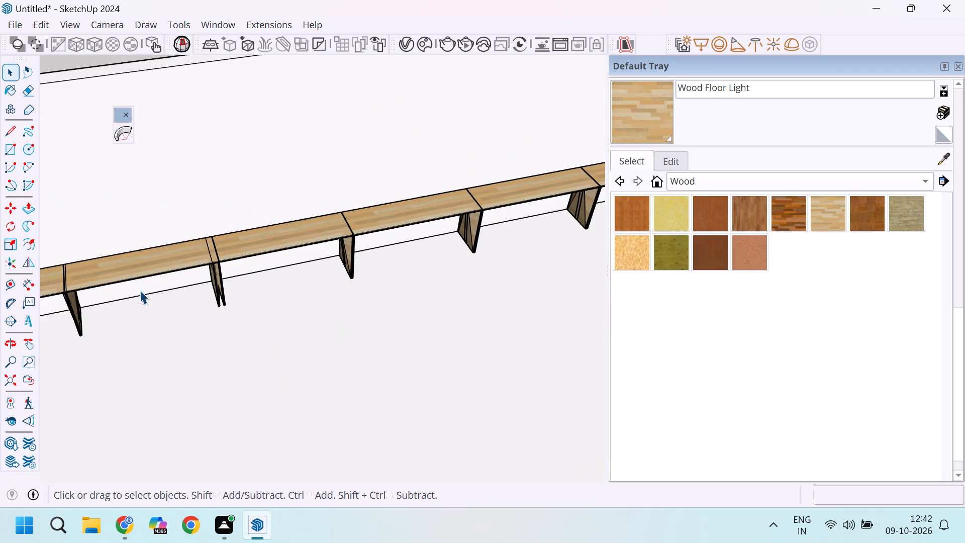
{"action": "left_click", "coordinate": [143, 275]}
{"action": "scroll", "coordinate": [207, 263], "scroll_direction": "up", "scroll_amount": 20}
{"action": "scroll", "coordinate": [207, 263], "scroll_direction": "up", "scroll_amount": 3}
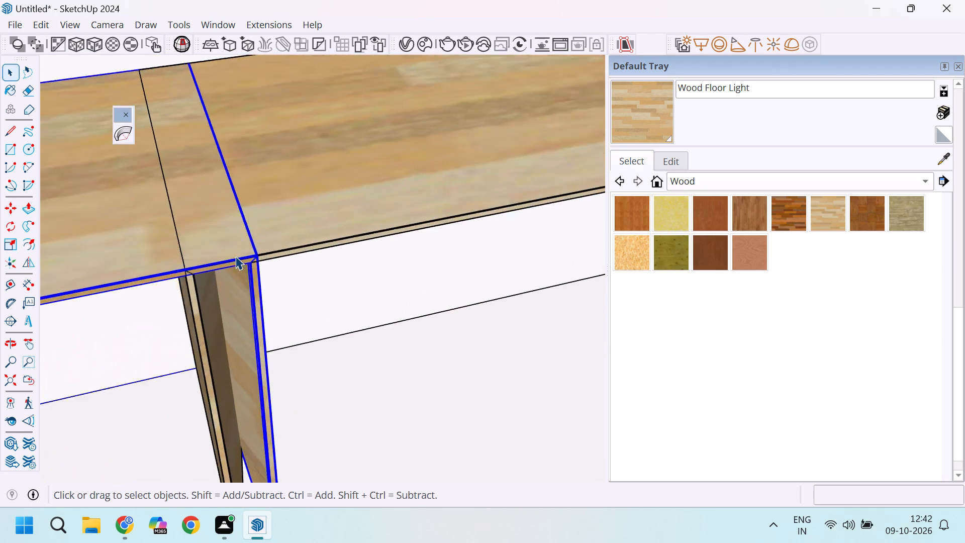
{"action": "scroll", "coordinate": [235, 256], "scroll_direction": "up", "scroll_amount": 20}
{"action": "scroll", "coordinate": [235, 256], "scroll_direction": "up", "scroll_amount": 15}
{"action": "scroll", "coordinate": [265, 294], "scroll_direction": "up", "scroll_amount": 5}
{"action": "key", "text": "m"}
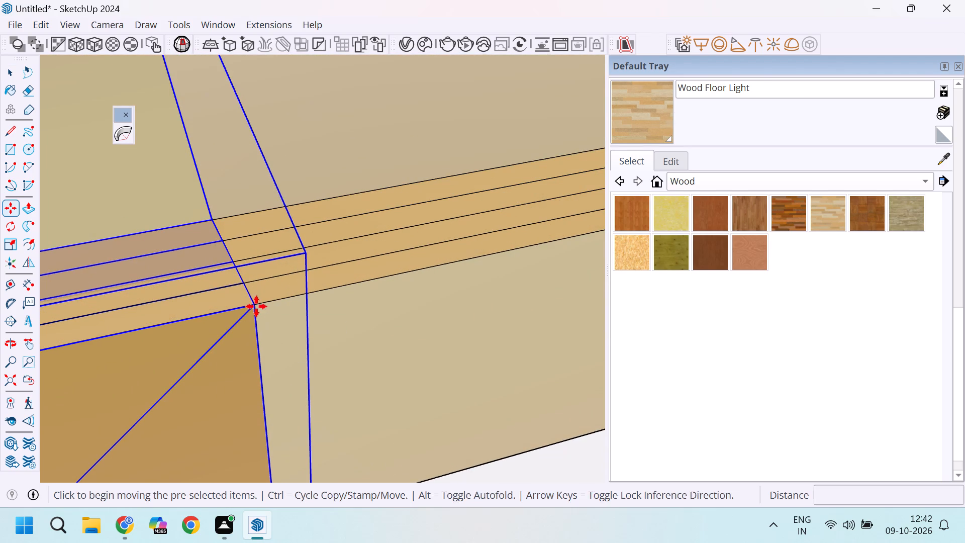
{"action": "left_click_drag", "start_coordinate": [256, 306], "coordinate": [248, 306]}
{"action": "scroll", "coordinate": [235, 307], "scroll_direction": "down", "scroll_amount": 17}
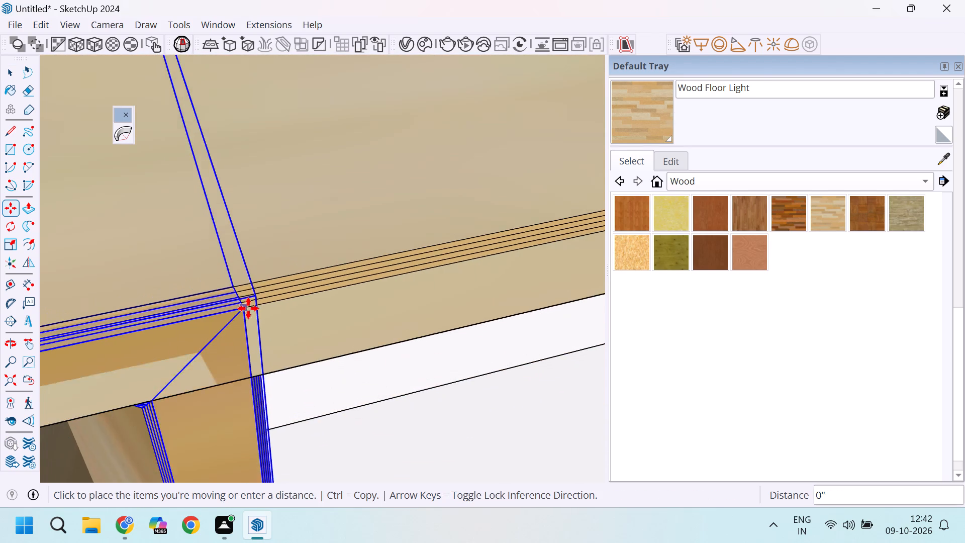
{"action": "scroll", "coordinate": [248, 308], "scroll_direction": "down", "scroll_amount": 20}
{"action": "scroll", "coordinate": [248, 308], "scroll_direction": "down", "scroll_amount": 7}
{"action": "scroll", "coordinate": [201, 321], "scroll_direction": "up", "scroll_amount": 5}
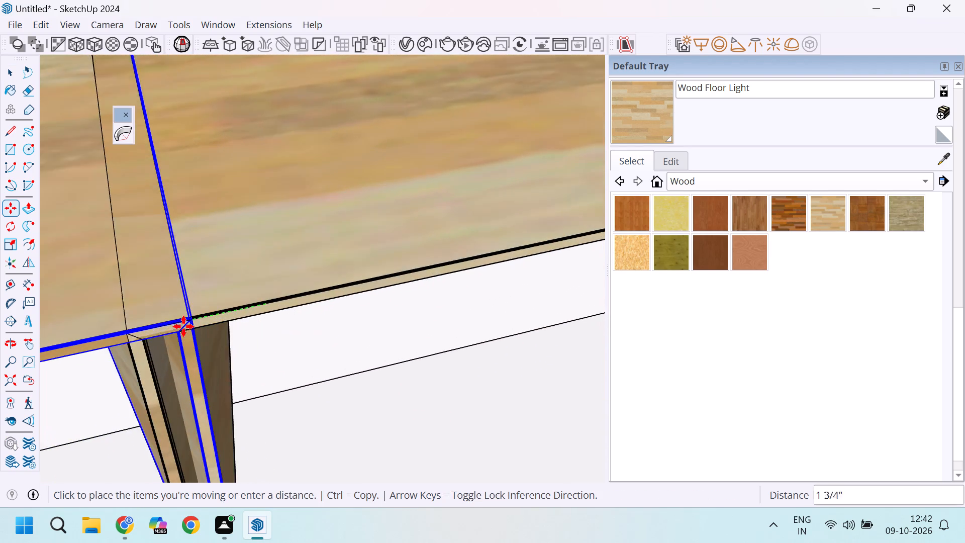
{"action": "scroll", "coordinate": [156, 332], "scroll_direction": "up", "scroll_amount": 16}
{"action": "scroll", "coordinate": [153, 319], "scroll_direction": "down", "scroll_amount": 5}
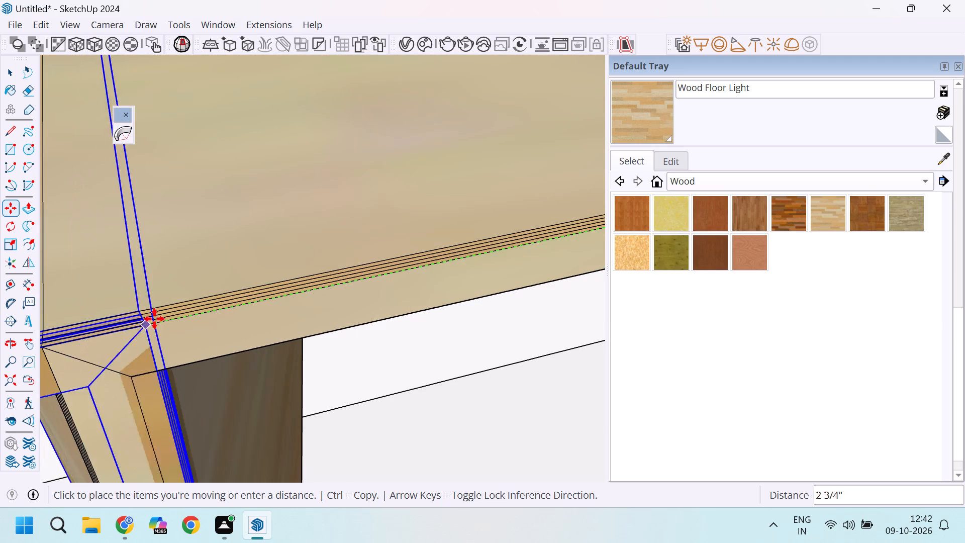
{"action": "scroll", "coordinate": [154, 319], "scroll_direction": "down", "scroll_amount": 1}
{"action": "scroll", "coordinate": [101, 329], "scroll_direction": "up", "scroll_amount": 11}
{"action": "left_click", "coordinate": [99, 358]}
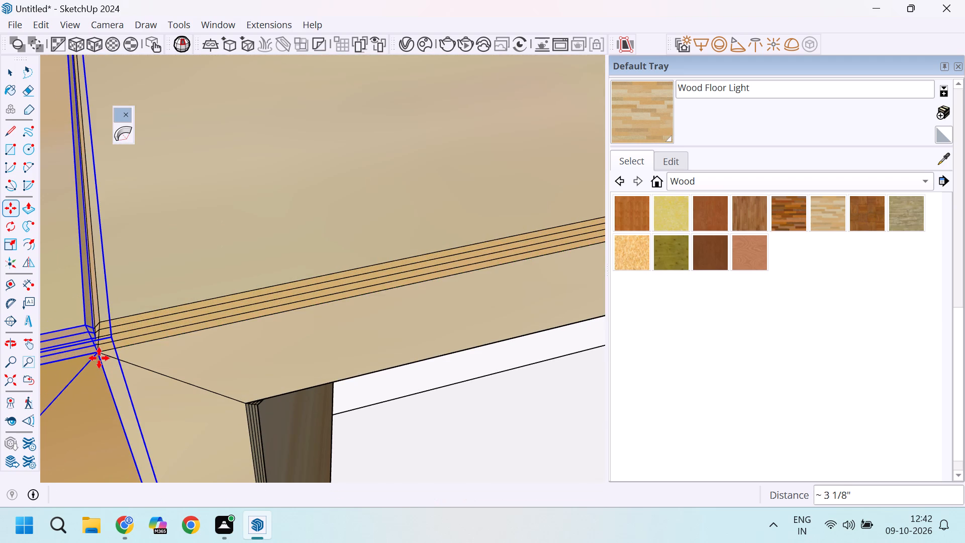
{"action": "scroll", "coordinate": [258, 252], "scroll_direction": "down", "scroll_amount": 11}
{"action": "key", "text": "space"}
{"action": "left_click", "coordinate": [328, 221]}
{"action": "scroll", "coordinate": [408, 228], "scroll_direction": "down", "scroll_amount": 6}
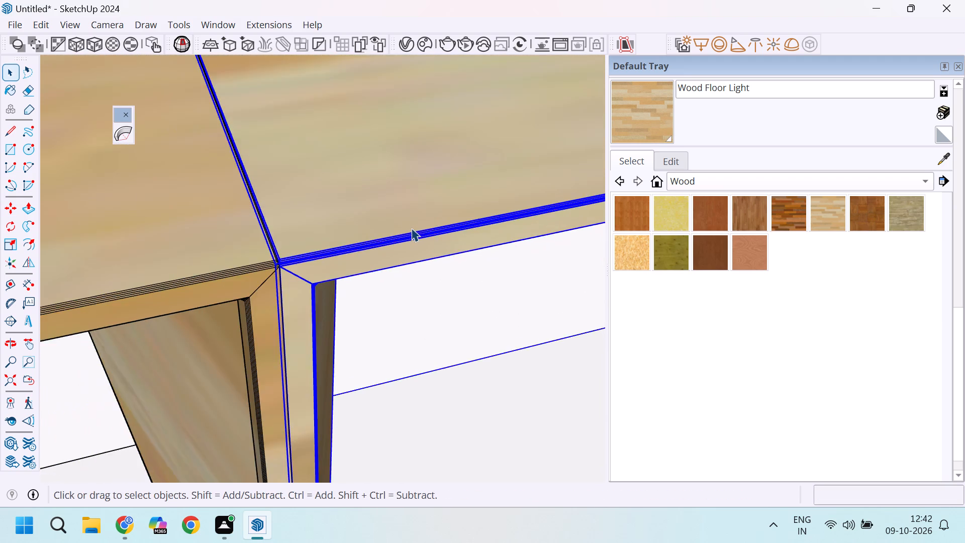
Inspect the leg and tabletop joints between the tables already repositioned along the row.
{"action": "scroll", "coordinate": [411, 228], "scroll_direction": "down", "scroll_amount": 13}
{"action": "left_click", "coordinate": [458, 314]}
{"action": "scroll", "coordinate": [481, 323], "scroll_direction": "down", "scroll_amount": 6}
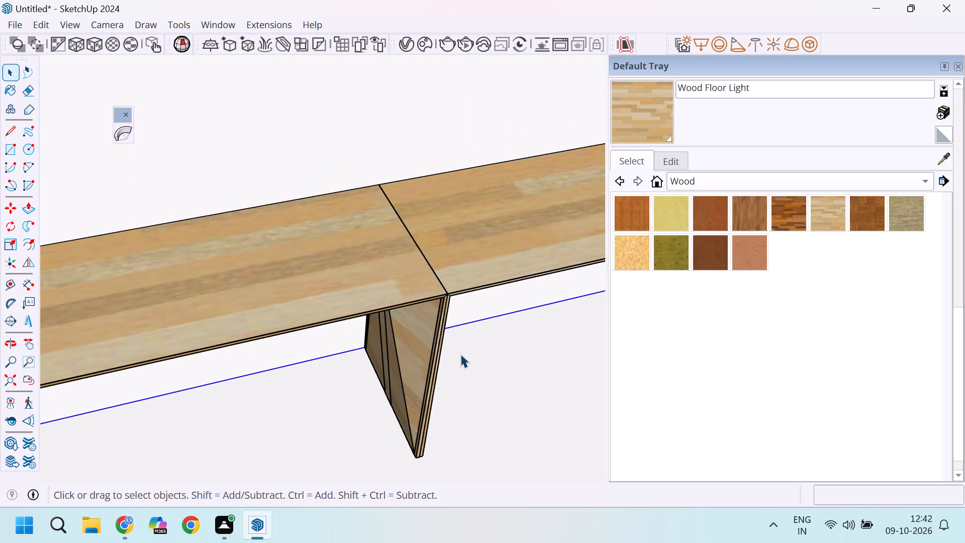
{"action": "middle_click_drag", "start_coordinate": [451, 355], "coordinate": [379, 239]}
{"action": "scroll", "coordinate": [407, 247], "scroll_direction": "up", "scroll_amount": 15}
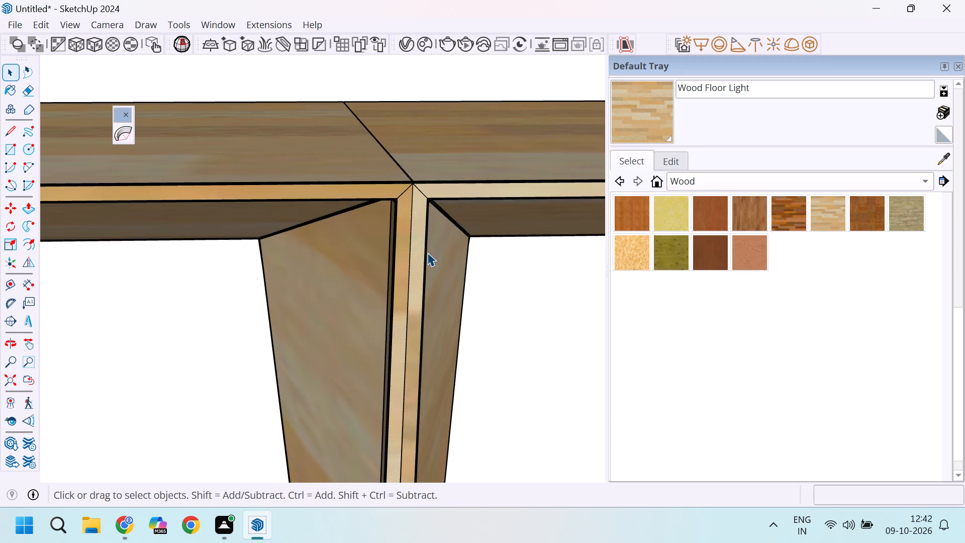
{"action": "scroll", "coordinate": [427, 252], "scroll_direction": "down", "scroll_amount": 20}
{"action": "scroll", "coordinate": [427, 252], "scroll_direction": "down", "scroll_amount": 7}
{"action": "scroll", "coordinate": [397, 265], "scroll_direction": "up", "scroll_amount": 4}
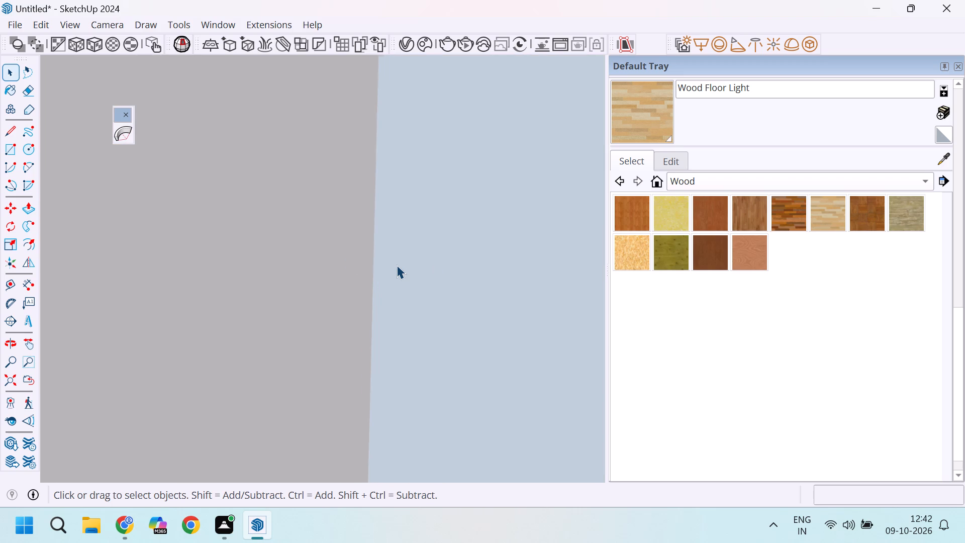
{"action": "scroll", "coordinate": [397, 265], "scroll_direction": "up", "scroll_amount": 20}
{"action": "scroll", "coordinate": [397, 265], "scroll_direction": "up", "scroll_amount": 20}
{"action": "scroll", "coordinate": [397, 265], "scroll_direction": "up", "scroll_amount": 15}
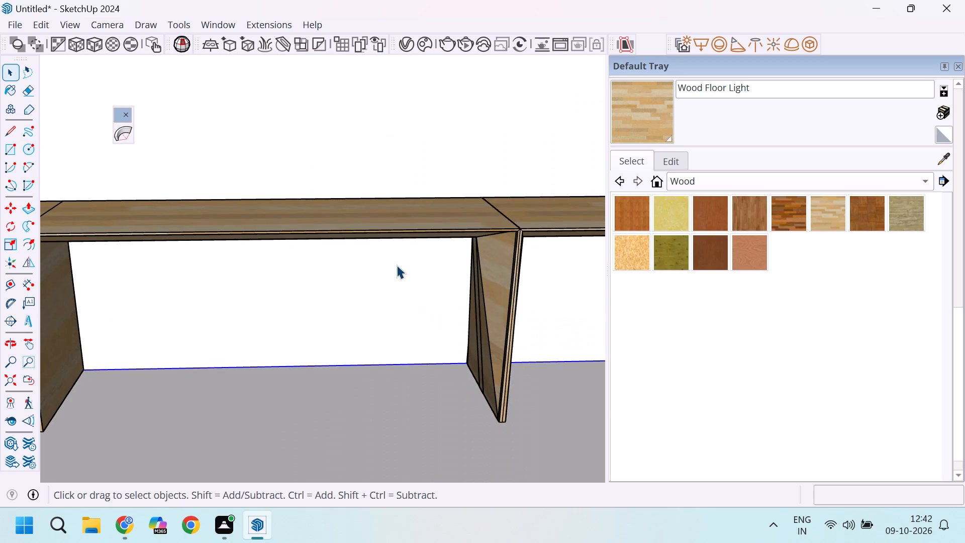
{"action": "scroll", "coordinate": [525, 231], "scroll_direction": "up", "scroll_amount": 14}
{"action": "scroll", "coordinate": [512, 236], "scroll_direction": "down", "scroll_amount": 9}
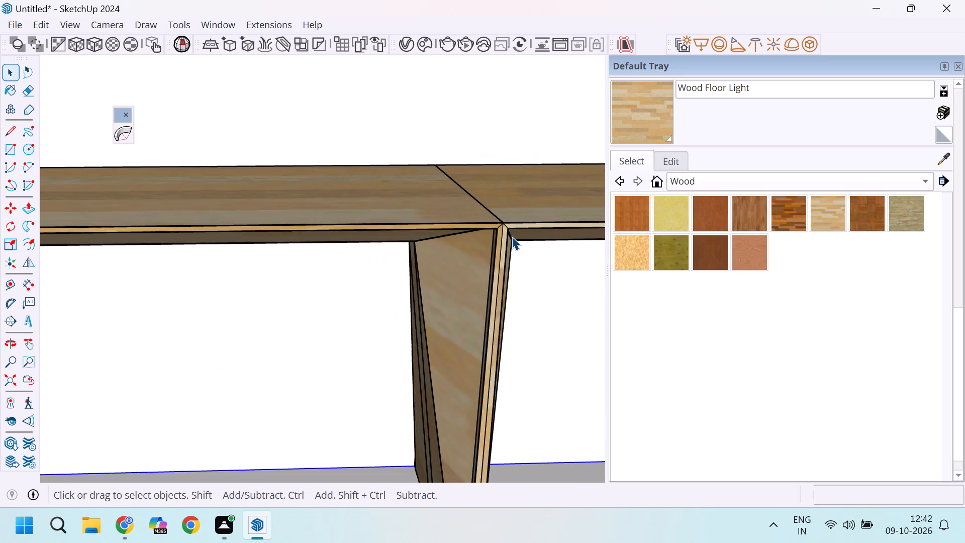
{"action": "scroll", "coordinate": [512, 236], "scroll_direction": "down", "scroll_amount": 15}
{"action": "scroll", "coordinate": [362, 270], "scroll_direction": "up", "scroll_amount": 18}
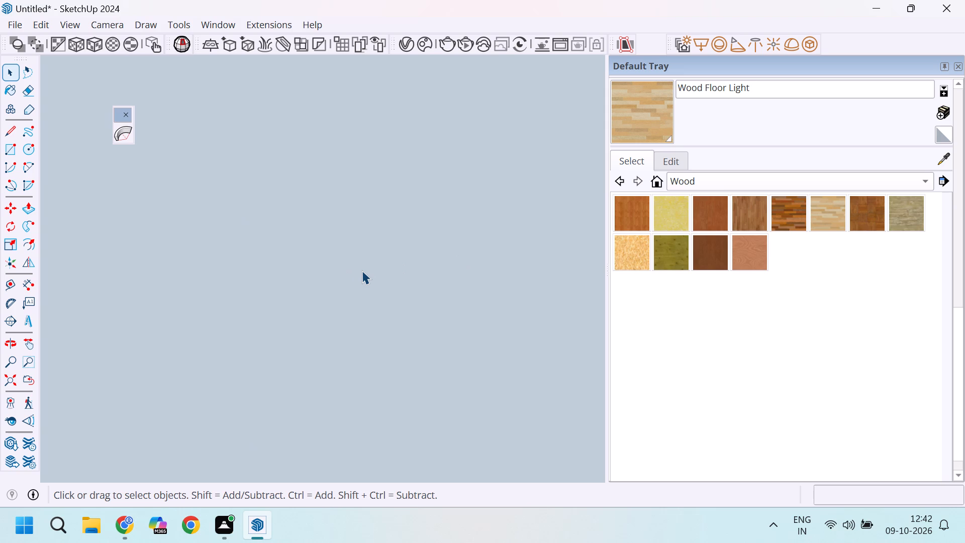
Move the sixth table from the closed end along the row by its front leg edge to meet the fifth table's edge.
{"action": "scroll", "coordinate": [362, 270], "scroll_direction": "up", "scroll_amount": 20}
{"action": "scroll", "coordinate": [362, 270], "scroll_direction": "up", "scroll_amount": 16}
{"action": "middle_click_drag", "start_coordinate": [114, 207], "coordinate": [124, 219]}
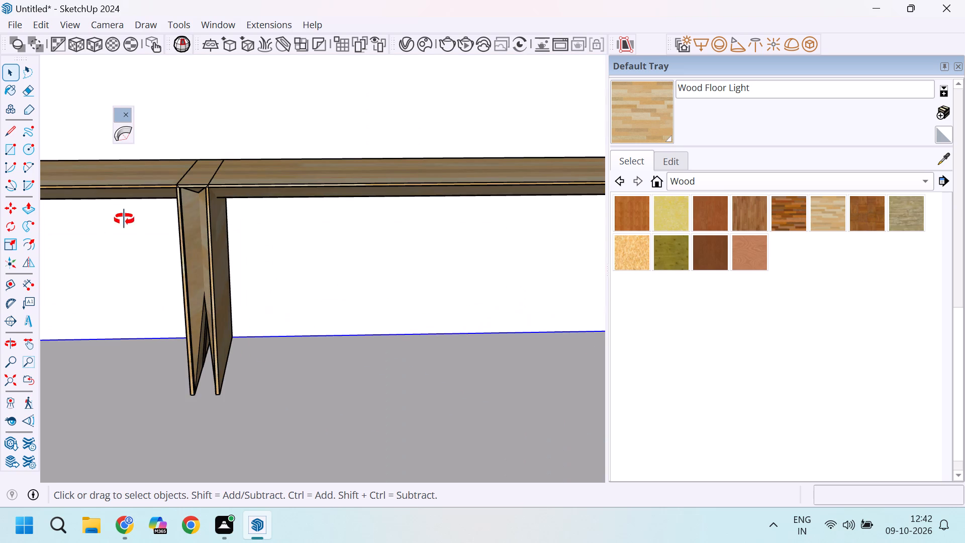
{"action": "middle_click_drag", "start_coordinate": [124, 219], "coordinate": [228, 316]}
{"action": "middle_click", "coordinate": [230, 316]}
{"action": "scroll", "coordinate": [225, 292], "scroll_direction": "up", "scroll_amount": 6}
{"action": "left_click", "coordinate": [249, 252]}
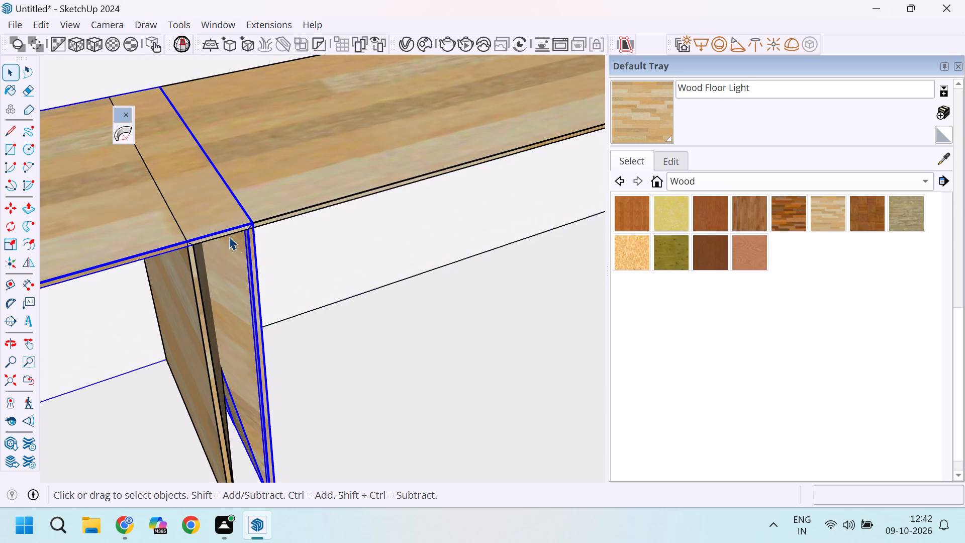
{"action": "scroll", "coordinate": [236, 230], "scroll_direction": "up", "scroll_amount": 9}
{"action": "scroll", "coordinate": [265, 236], "scroll_direction": "down", "scroll_amount": 3}
{"action": "key", "text": "m"}
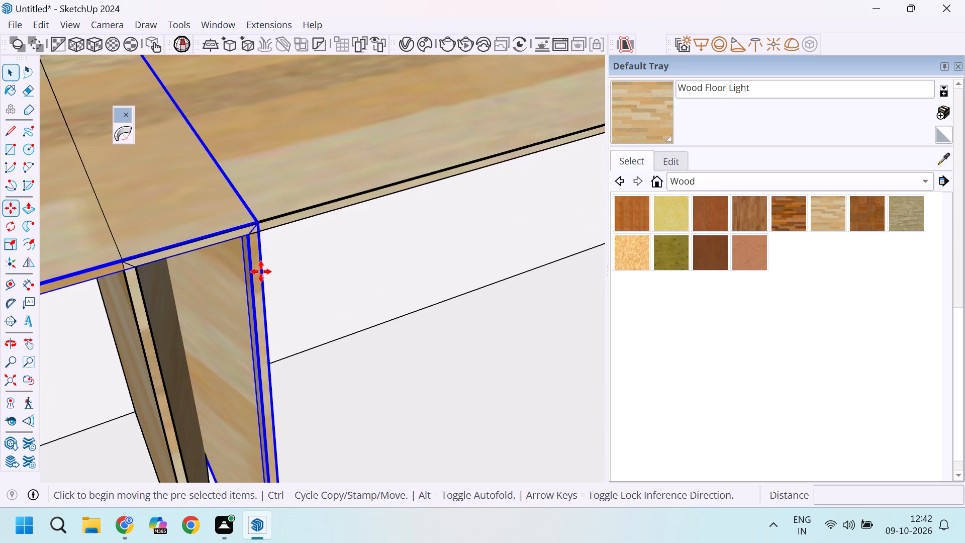
{"action": "left_click", "coordinate": [262, 277]}
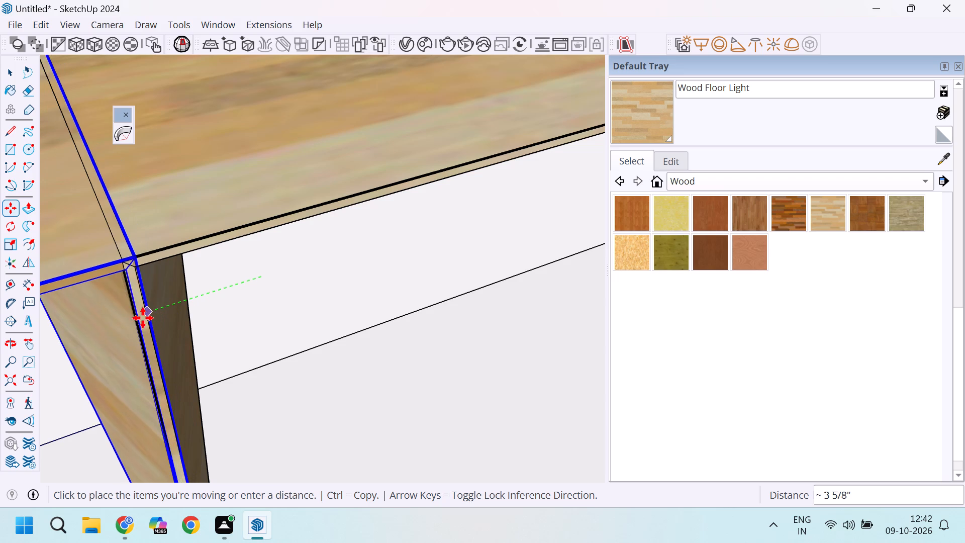
{"action": "left_click", "coordinate": [133, 324]}
{"action": "scroll", "coordinate": [276, 316], "scroll_direction": "down", "scroll_amount": 20}
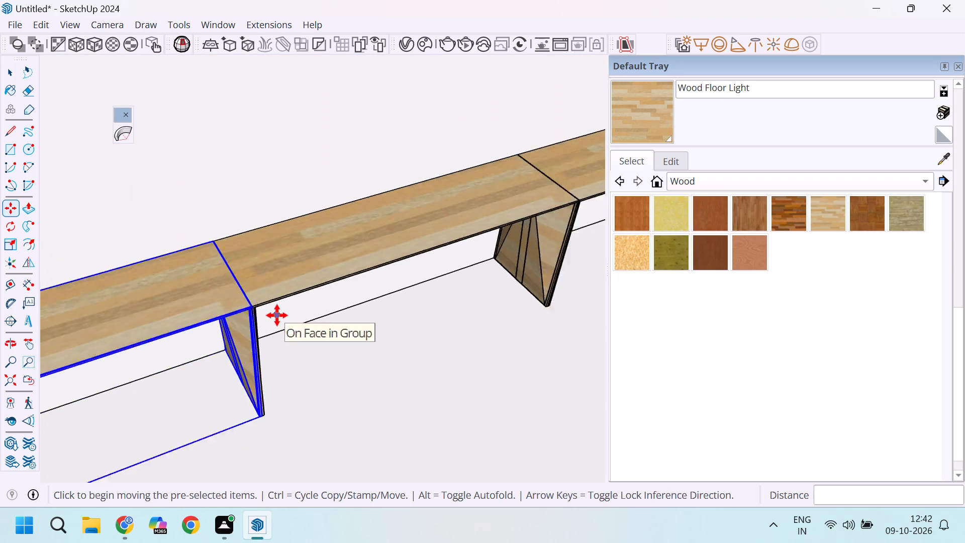
Move the seventh table from the closed end about 4 11/16" by its front leg edge to meet the sixth table's edge.
{"action": "key", "text": "space"}
{"action": "scroll", "coordinate": [312, 343], "scroll_direction": "down", "scroll_amount": 6}
{"action": "scroll", "coordinate": [148, 351], "scroll_direction": "up", "scroll_amount": 9}
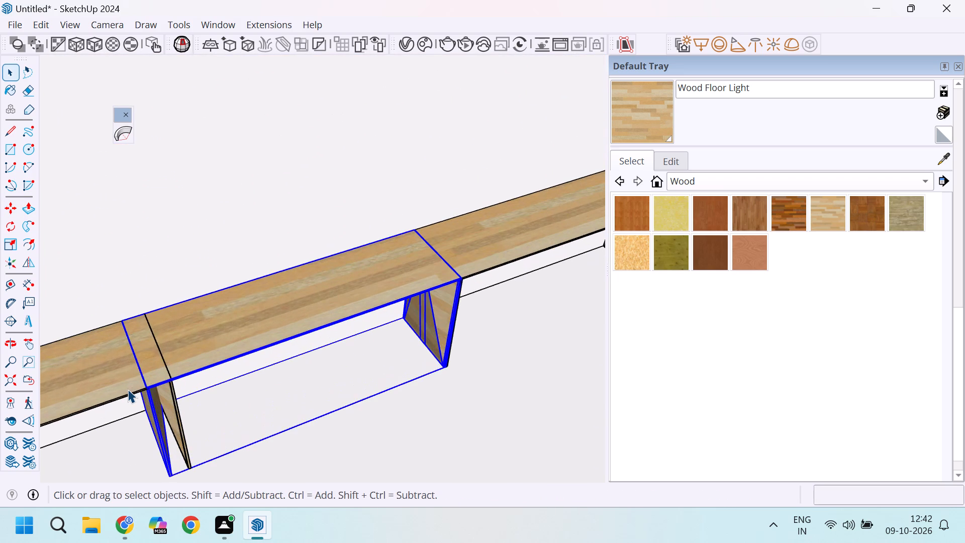
{"action": "left_click", "coordinate": [128, 389]}
{"action": "scroll", "coordinate": [161, 406], "scroll_direction": "up", "scroll_amount": 9}
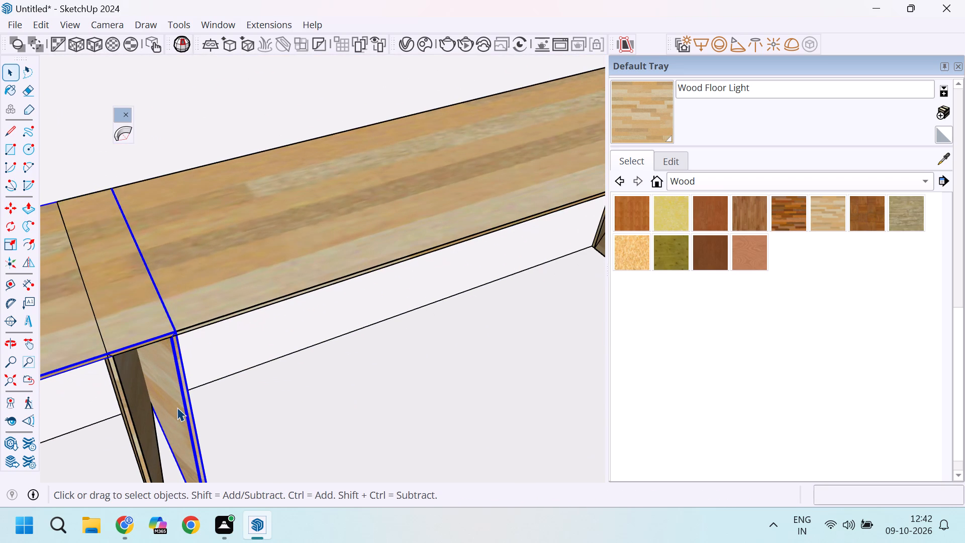
{"action": "key", "text": "m"}
{"action": "scroll", "coordinate": [194, 401], "scroll_direction": "up", "scroll_amount": 5}
{"action": "left_click", "coordinate": [184, 382]}
{"action": "scroll", "coordinate": [184, 382], "scroll_direction": "down", "scroll_amount": 5}
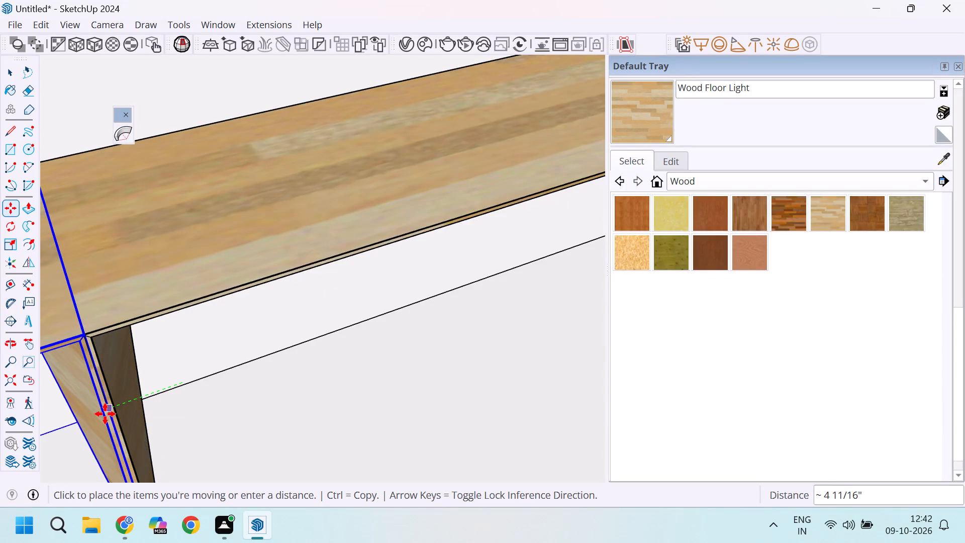
{"action": "left_click", "coordinate": [105, 414]}
{"action": "scroll", "coordinate": [235, 354], "scroll_direction": "down", "scroll_amount": 11}
{"action": "key", "text": "space"}
Move the eighth table from the closed end about 5 7/16" by its front leg edge to meet the seventh table's edge.
{"action": "middle_click_drag", "start_coordinate": [178, 422], "coordinate": [176, 355]}
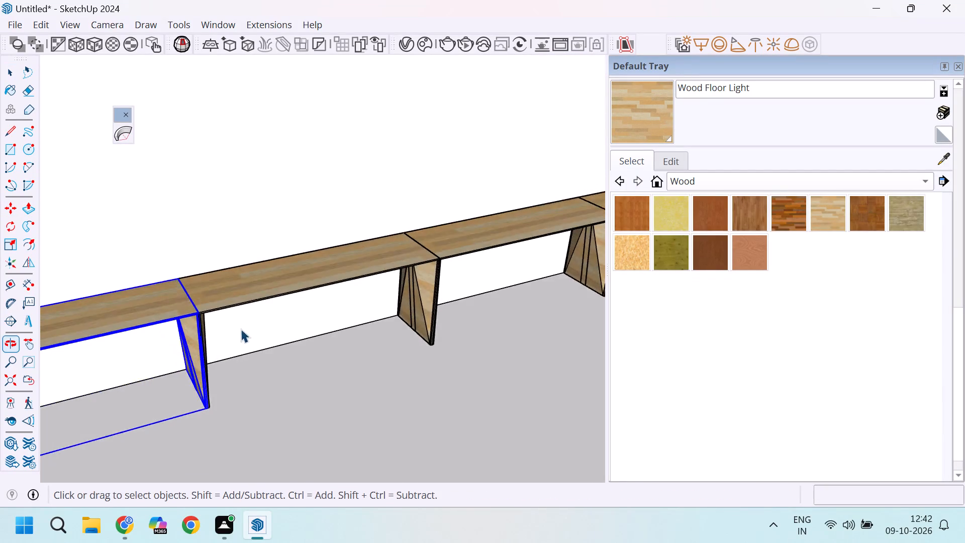
{"action": "scroll", "coordinate": [241, 329], "scroll_direction": "down", "scroll_amount": 14}
{"action": "scroll", "coordinate": [191, 355], "scroll_direction": "up", "scroll_amount": 16}
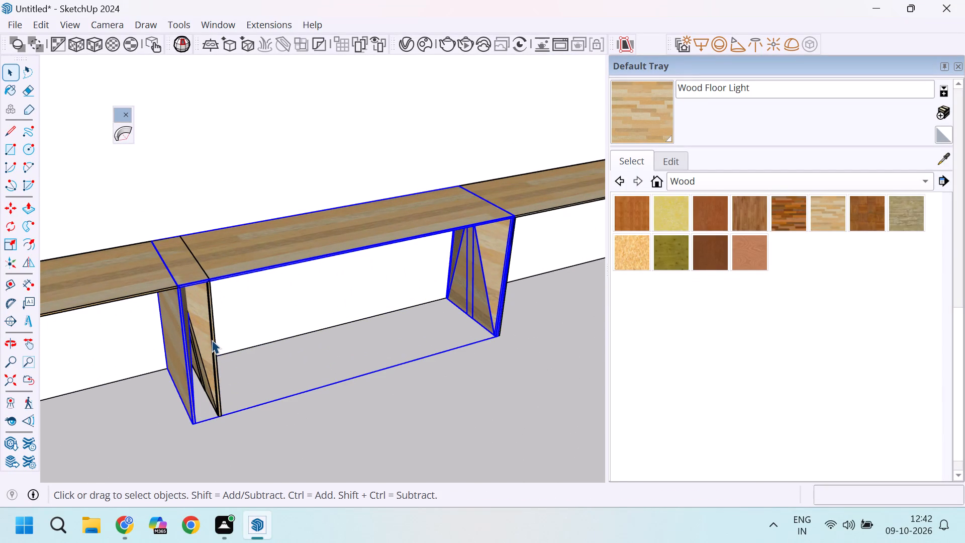
{"action": "left_click", "coordinate": [215, 338]}
{"action": "scroll", "coordinate": [215, 338], "scroll_direction": "up", "scroll_amount": 9}
{"action": "key", "text": "m"}
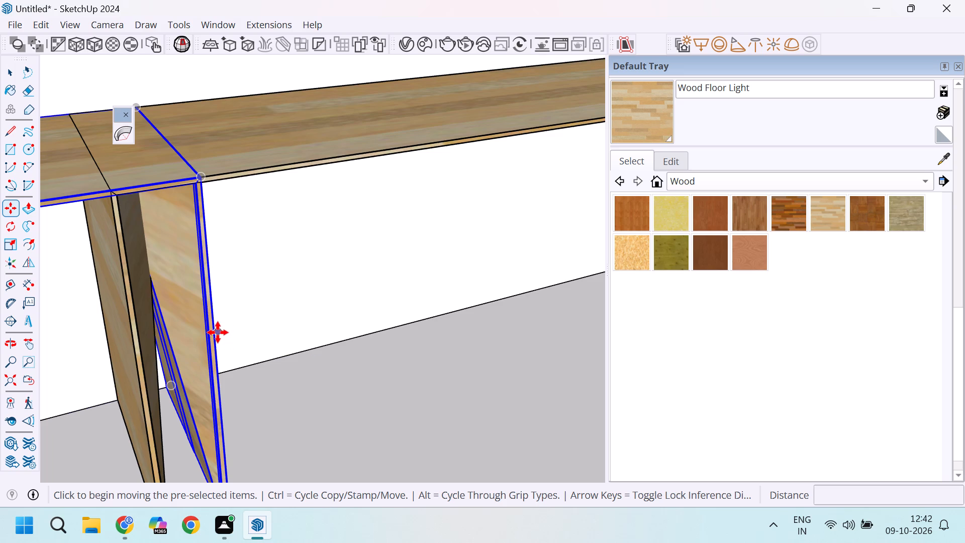
{"action": "scroll", "coordinate": [214, 332], "scroll_direction": "up", "scroll_amount": 6}
{"action": "left_click", "coordinate": [216, 329]}
{"action": "scroll", "coordinate": [216, 329], "scroll_direction": "down", "scroll_amount": 6}
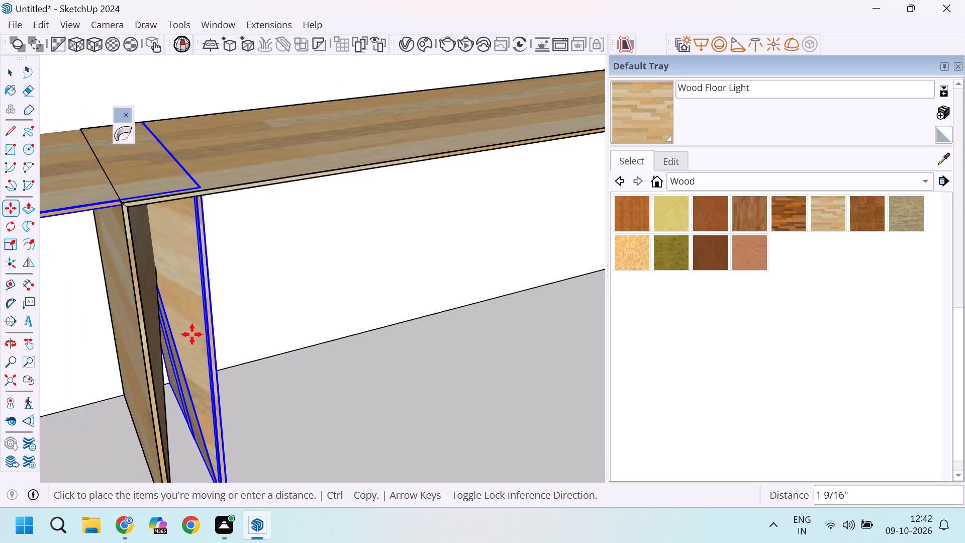
{"action": "left_click", "coordinate": [145, 350]}
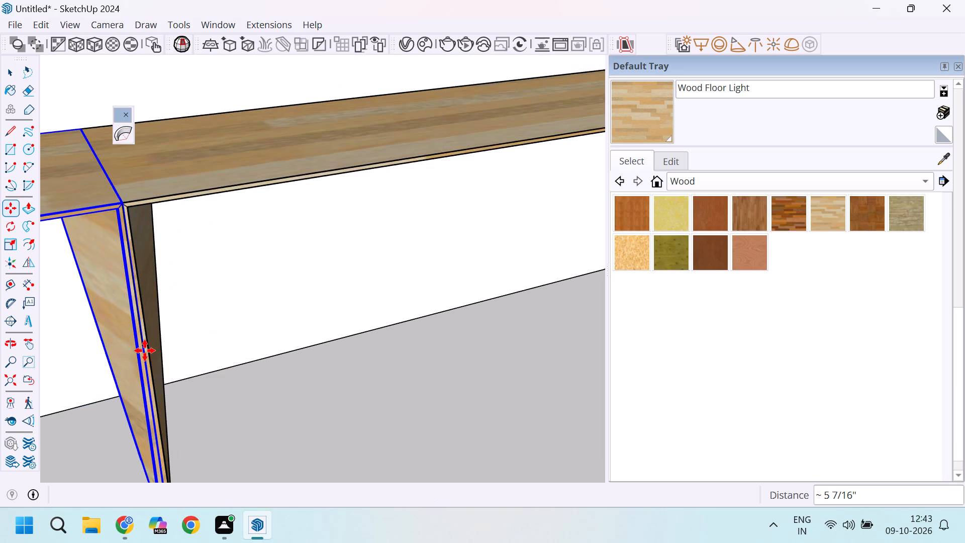
{"action": "key", "text": "space"}
{"action": "scroll", "coordinate": [210, 329], "scroll_direction": "down", "scroll_amount": 20}
{"action": "scroll", "coordinate": [210, 329], "scroll_direction": "down", "scroll_amount": 5}
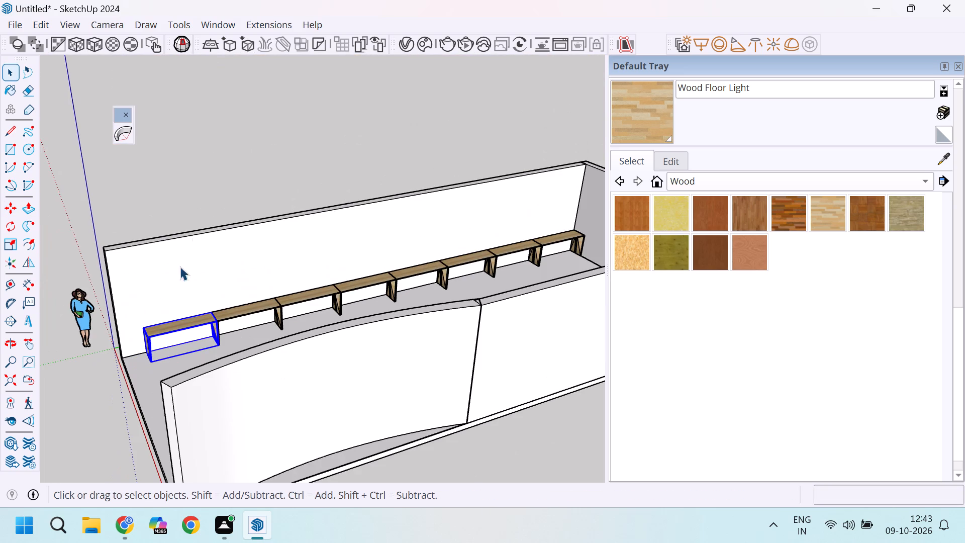
{"action": "left_click", "coordinate": [230, 194]}
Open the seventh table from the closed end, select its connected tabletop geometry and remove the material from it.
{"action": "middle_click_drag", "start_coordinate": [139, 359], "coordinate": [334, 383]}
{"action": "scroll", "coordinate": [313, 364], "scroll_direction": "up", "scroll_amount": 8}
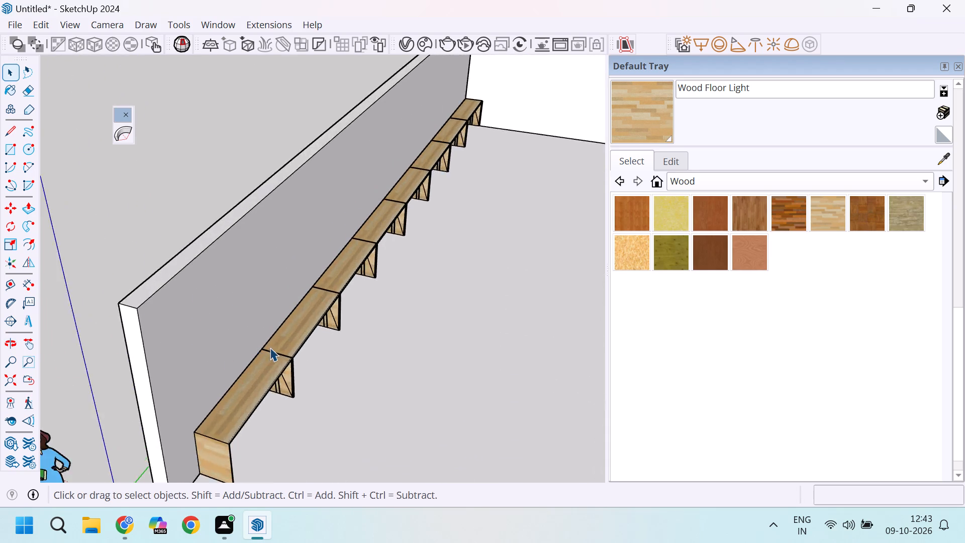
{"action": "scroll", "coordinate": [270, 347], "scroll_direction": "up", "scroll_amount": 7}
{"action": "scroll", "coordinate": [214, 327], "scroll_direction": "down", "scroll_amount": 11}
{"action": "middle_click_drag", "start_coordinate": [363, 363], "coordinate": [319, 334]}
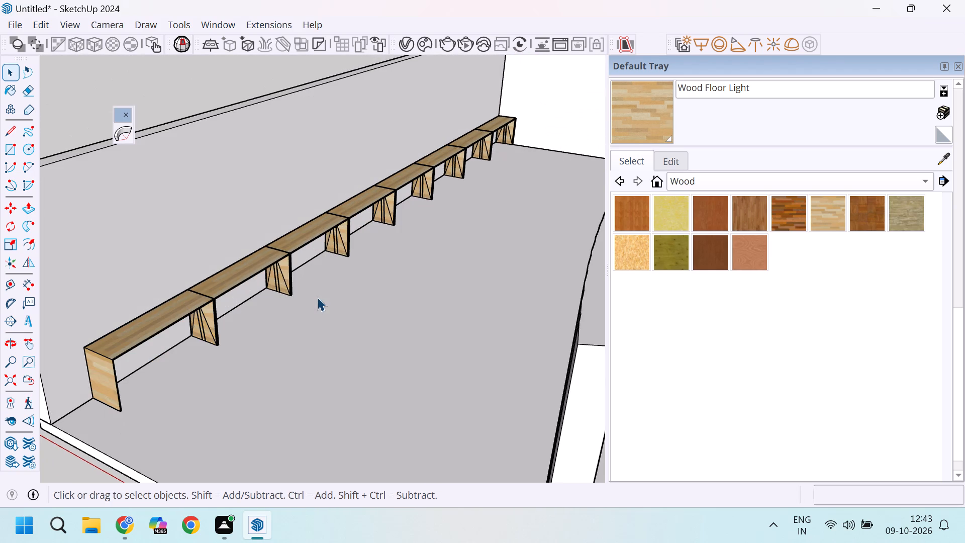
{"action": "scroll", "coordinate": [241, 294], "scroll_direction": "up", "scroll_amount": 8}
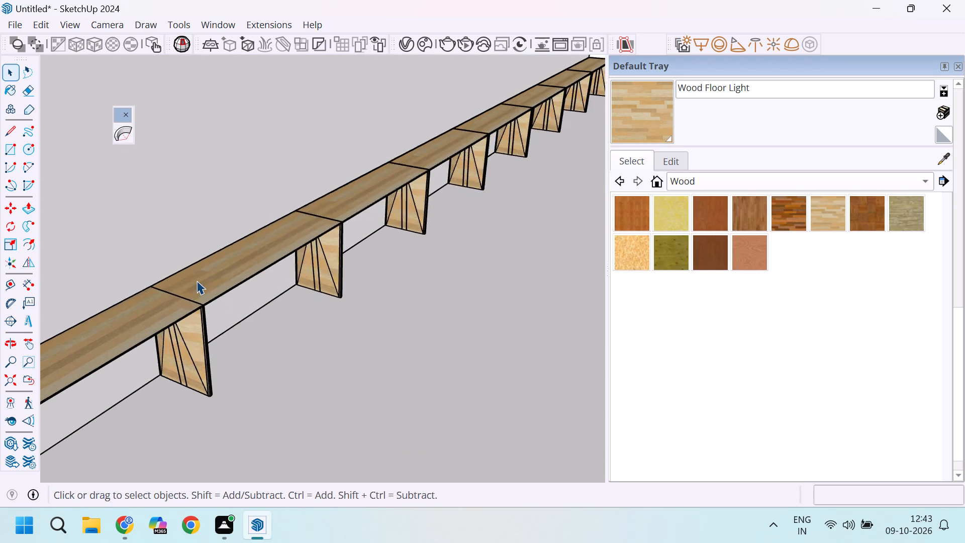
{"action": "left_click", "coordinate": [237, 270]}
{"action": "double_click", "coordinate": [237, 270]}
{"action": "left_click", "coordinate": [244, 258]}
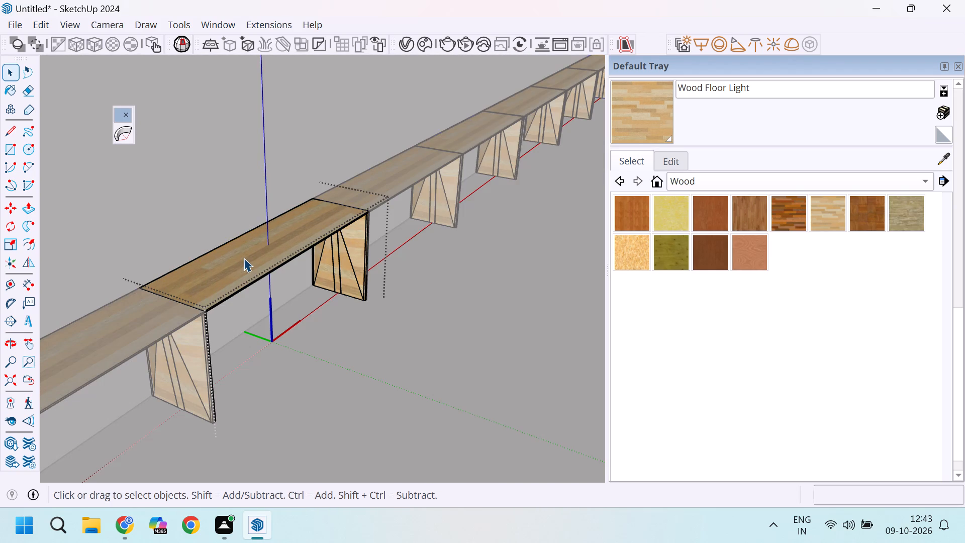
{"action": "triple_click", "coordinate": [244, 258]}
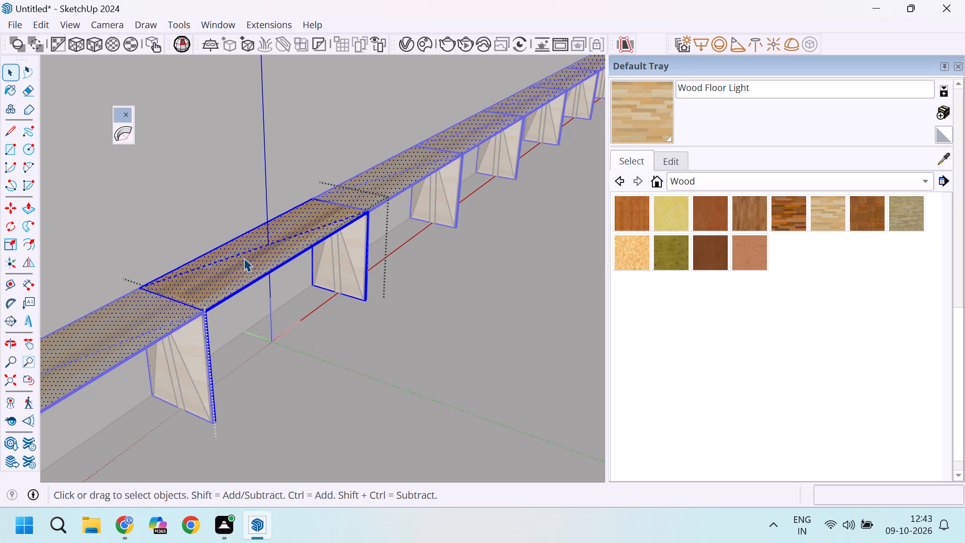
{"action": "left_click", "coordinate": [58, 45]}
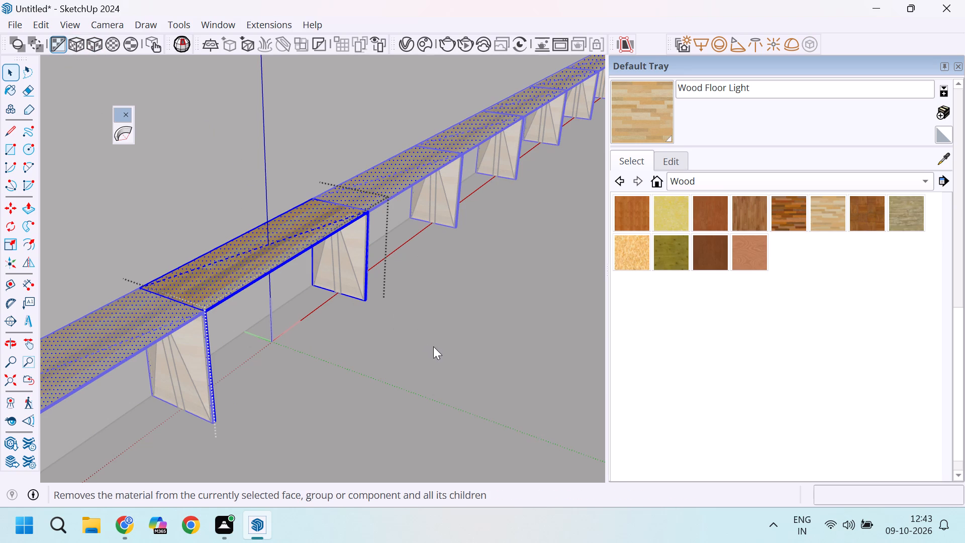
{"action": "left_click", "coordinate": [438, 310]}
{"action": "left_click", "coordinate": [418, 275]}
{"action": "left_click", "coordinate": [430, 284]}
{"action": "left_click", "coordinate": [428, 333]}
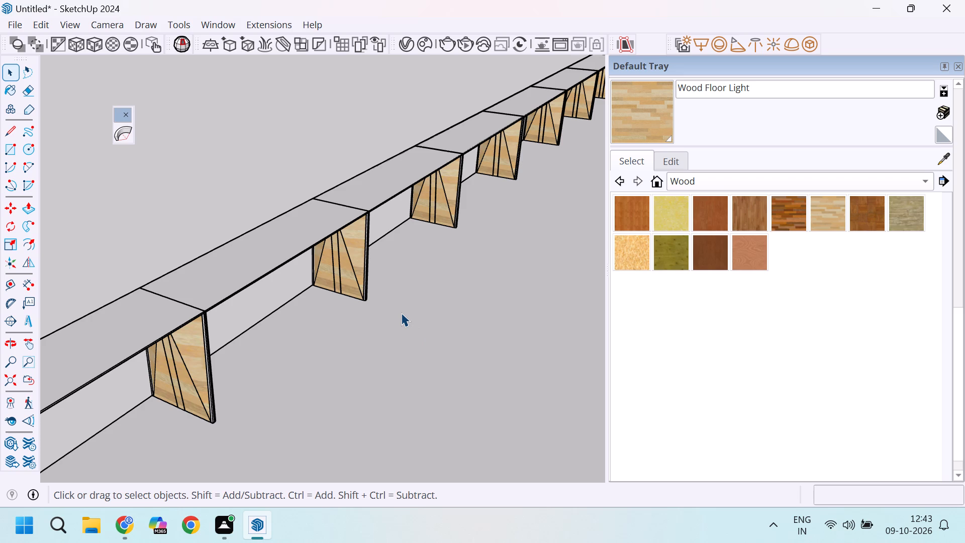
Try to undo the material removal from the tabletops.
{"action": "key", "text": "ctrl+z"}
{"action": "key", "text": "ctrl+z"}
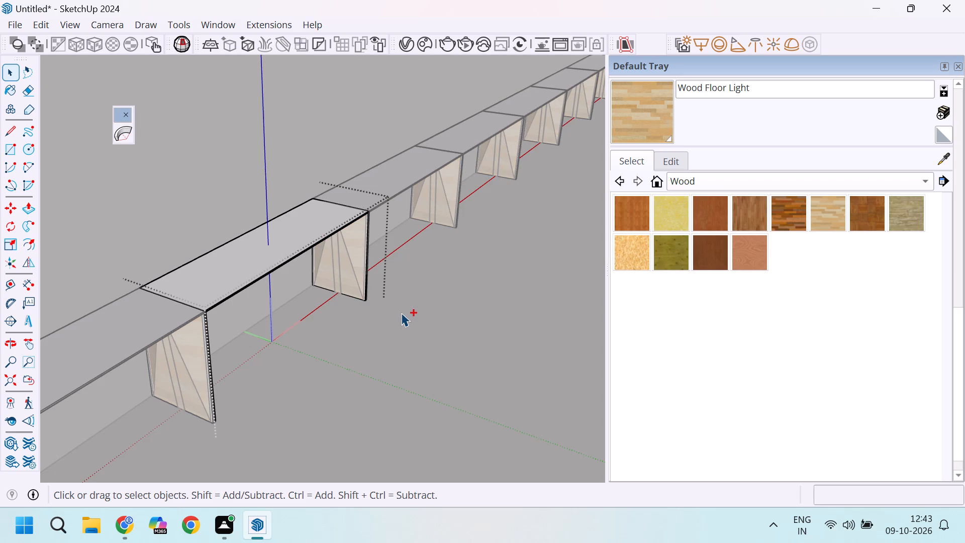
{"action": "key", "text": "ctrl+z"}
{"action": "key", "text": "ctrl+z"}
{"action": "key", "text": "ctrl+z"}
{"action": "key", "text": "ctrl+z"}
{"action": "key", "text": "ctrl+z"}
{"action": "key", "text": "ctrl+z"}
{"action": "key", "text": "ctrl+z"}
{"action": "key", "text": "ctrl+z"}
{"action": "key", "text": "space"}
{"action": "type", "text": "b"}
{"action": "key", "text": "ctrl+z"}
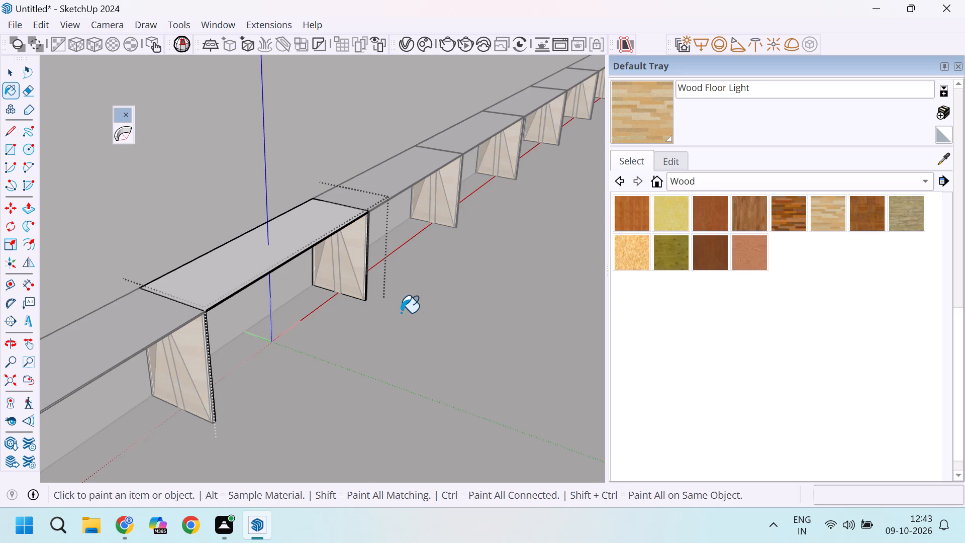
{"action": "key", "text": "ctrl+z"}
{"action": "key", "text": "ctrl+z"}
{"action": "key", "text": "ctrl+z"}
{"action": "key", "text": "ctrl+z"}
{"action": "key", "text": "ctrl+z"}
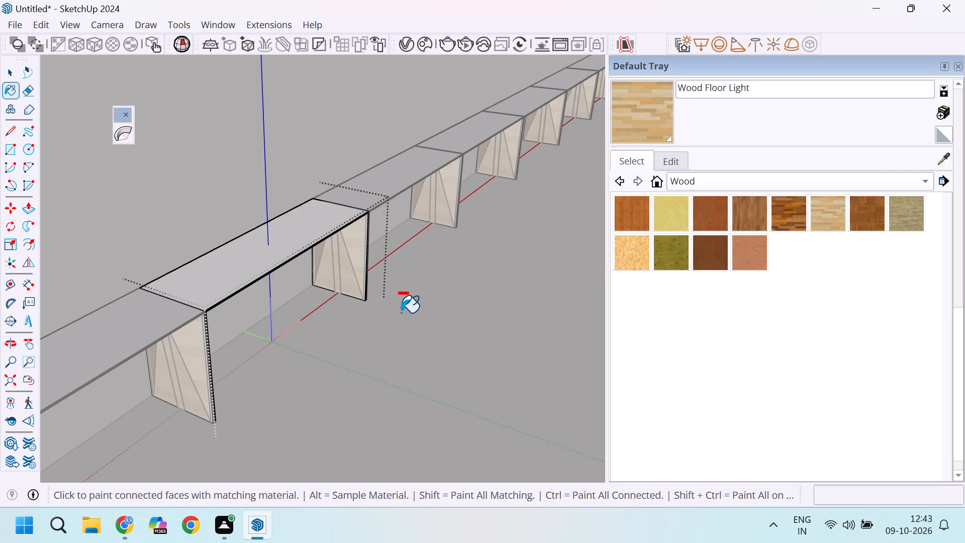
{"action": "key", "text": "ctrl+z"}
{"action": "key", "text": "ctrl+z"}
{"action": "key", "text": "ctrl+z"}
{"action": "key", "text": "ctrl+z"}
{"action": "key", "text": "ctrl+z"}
Paint the tabletop inside the open table component with Wood Floor Light.
{"action": "scroll", "coordinate": [277, 236], "scroll_direction": "up", "scroll_amount": 4}
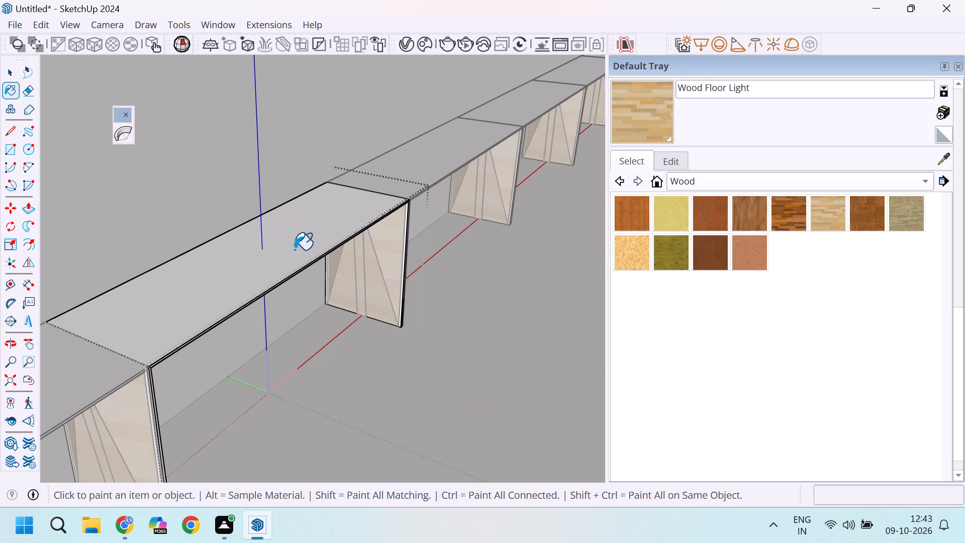
{"action": "left_click", "coordinate": [295, 250]}
{"action": "scroll", "coordinate": [295, 250], "scroll_direction": "down", "scroll_amount": 4}
{"action": "key", "text": "space"}
{"action": "left_click", "coordinate": [440, 305]}
{"action": "middle_click_drag", "start_coordinate": [414, 308], "coordinate": [403, 305]}
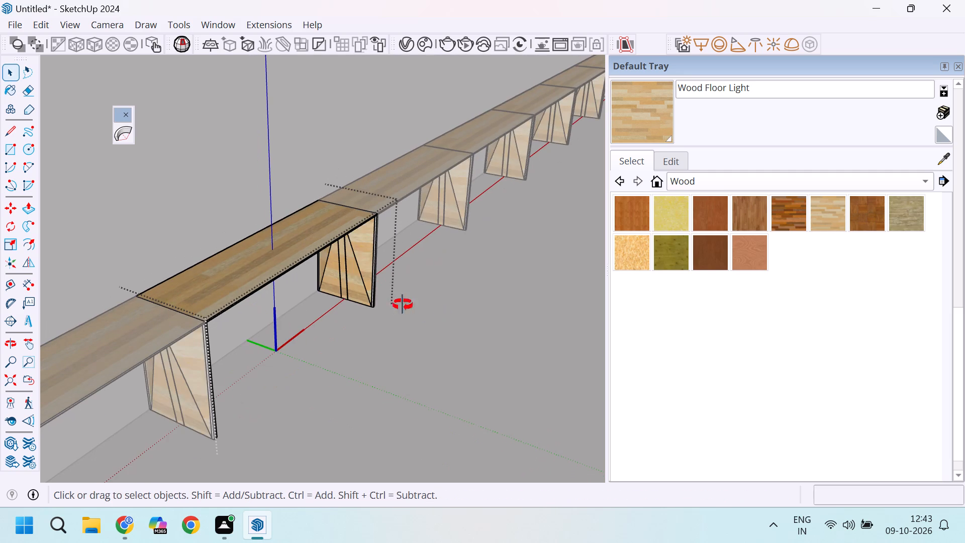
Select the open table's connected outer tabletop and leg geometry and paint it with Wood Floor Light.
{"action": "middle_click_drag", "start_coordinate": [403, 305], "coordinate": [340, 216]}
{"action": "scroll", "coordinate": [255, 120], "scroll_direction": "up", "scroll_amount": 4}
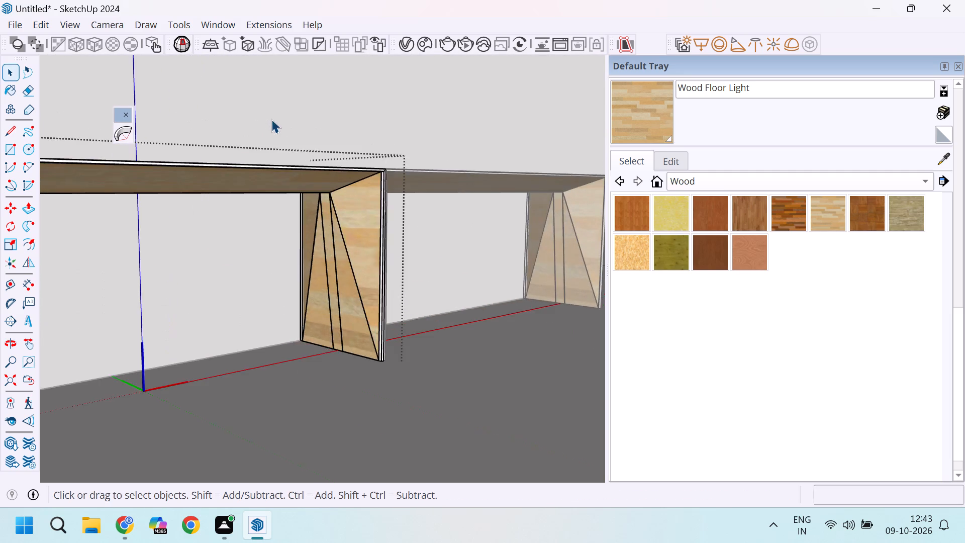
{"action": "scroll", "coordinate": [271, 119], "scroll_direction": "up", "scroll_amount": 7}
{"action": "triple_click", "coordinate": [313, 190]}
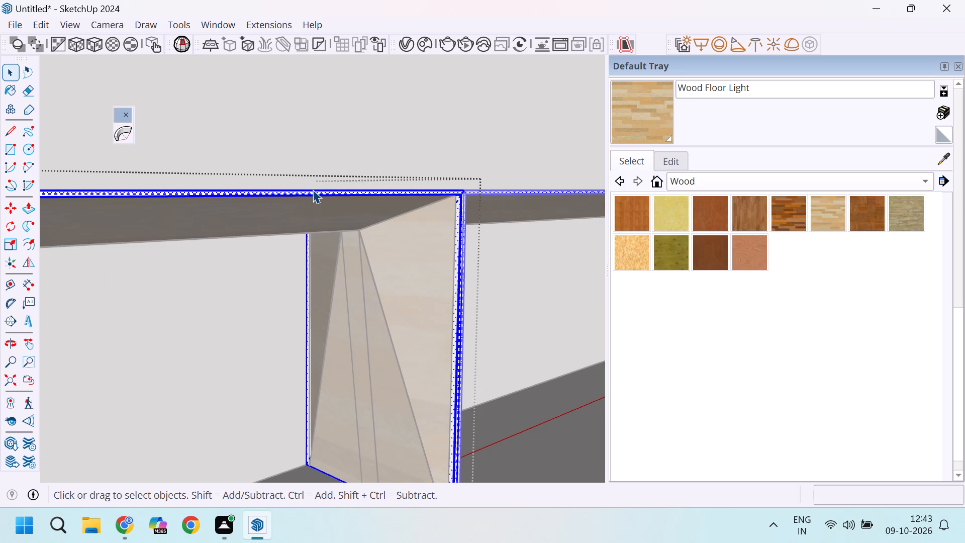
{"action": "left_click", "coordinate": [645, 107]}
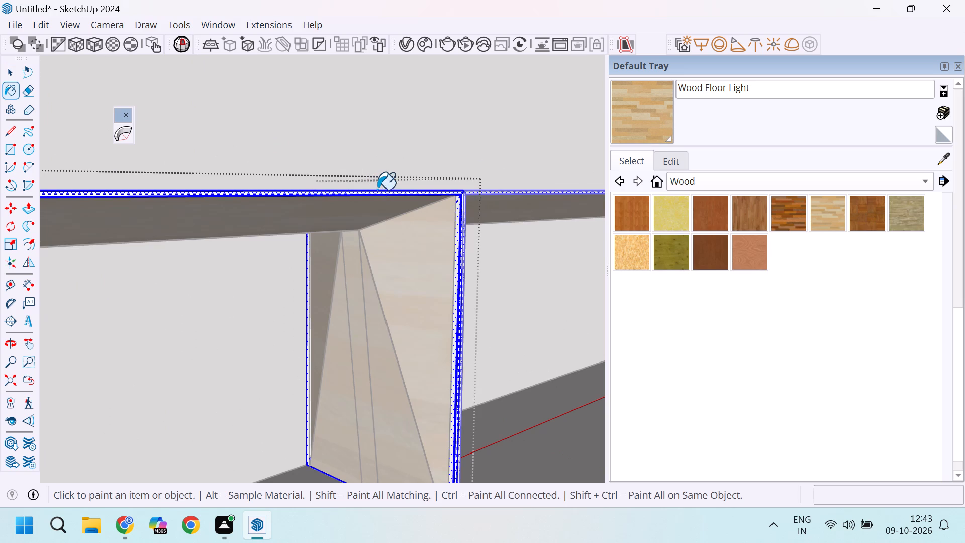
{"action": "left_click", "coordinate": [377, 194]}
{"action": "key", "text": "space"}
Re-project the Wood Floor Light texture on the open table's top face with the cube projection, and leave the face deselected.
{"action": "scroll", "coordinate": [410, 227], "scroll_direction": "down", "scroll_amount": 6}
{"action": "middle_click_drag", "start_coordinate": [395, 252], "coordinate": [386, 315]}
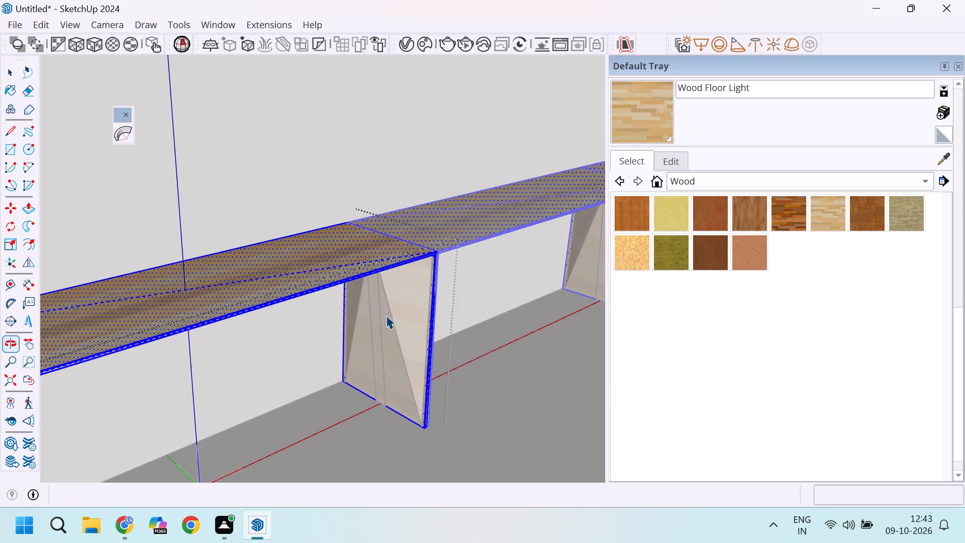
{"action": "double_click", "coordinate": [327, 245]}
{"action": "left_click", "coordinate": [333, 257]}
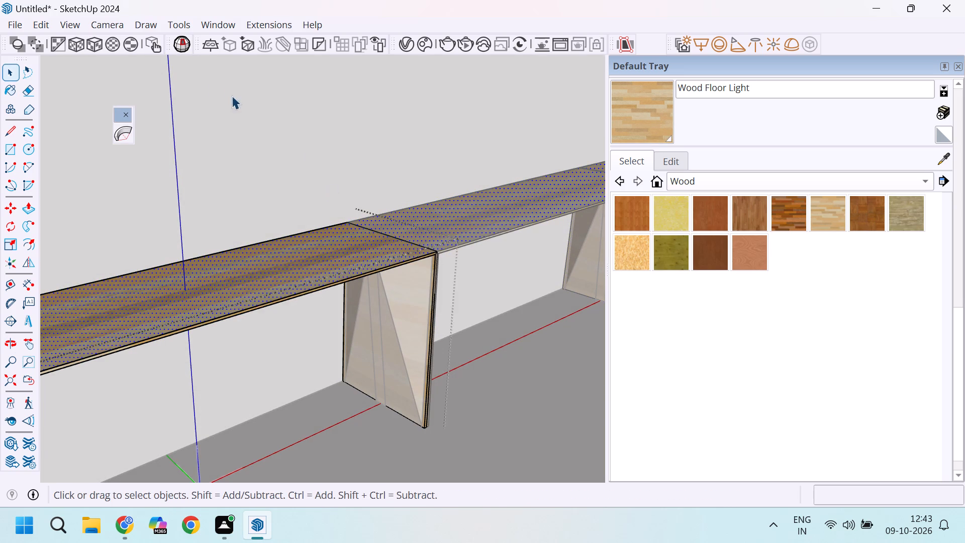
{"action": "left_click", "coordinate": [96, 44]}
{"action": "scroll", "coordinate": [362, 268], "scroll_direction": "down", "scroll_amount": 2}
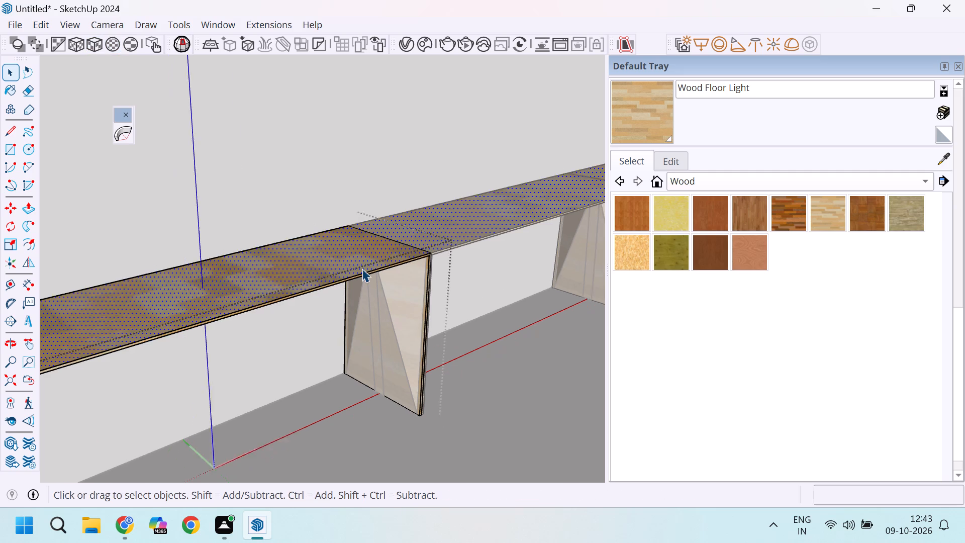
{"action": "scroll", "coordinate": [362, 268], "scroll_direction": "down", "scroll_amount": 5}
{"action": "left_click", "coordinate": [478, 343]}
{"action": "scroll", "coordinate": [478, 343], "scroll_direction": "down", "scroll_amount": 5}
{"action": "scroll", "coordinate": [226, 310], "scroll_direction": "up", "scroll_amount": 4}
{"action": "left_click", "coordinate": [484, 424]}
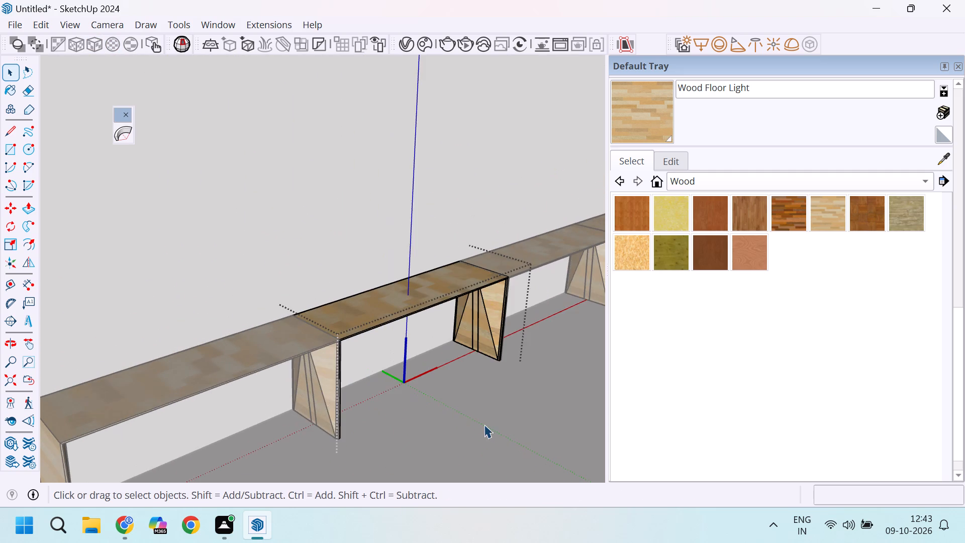
Close the table component and examine the wood finish along the whole row of tables.
{"action": "scroll", "coordinate": [433, 329], "scroll_direction": "down", "scroll_amount": 3}
{"action": "scroll", "coordinate": [458, 363], "scroll_direction": "down", "scroll_amount": 3}
{"action": "middle_click_drag", "start_coordinate": [487, 371], "coordinate": [472, 371]}
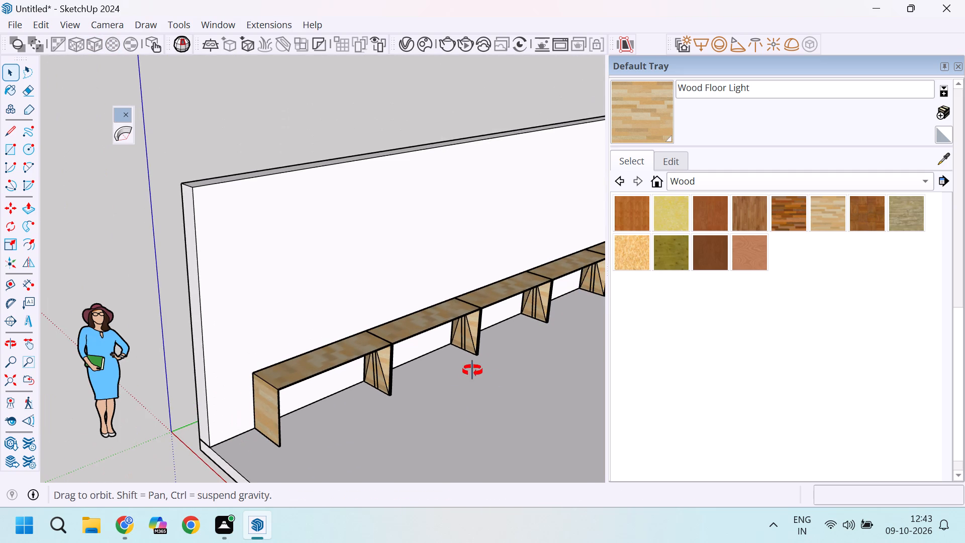
{"action": "middle_click_drag", "start_coordinate": [472, 371], "coordinate": [456, 438]}
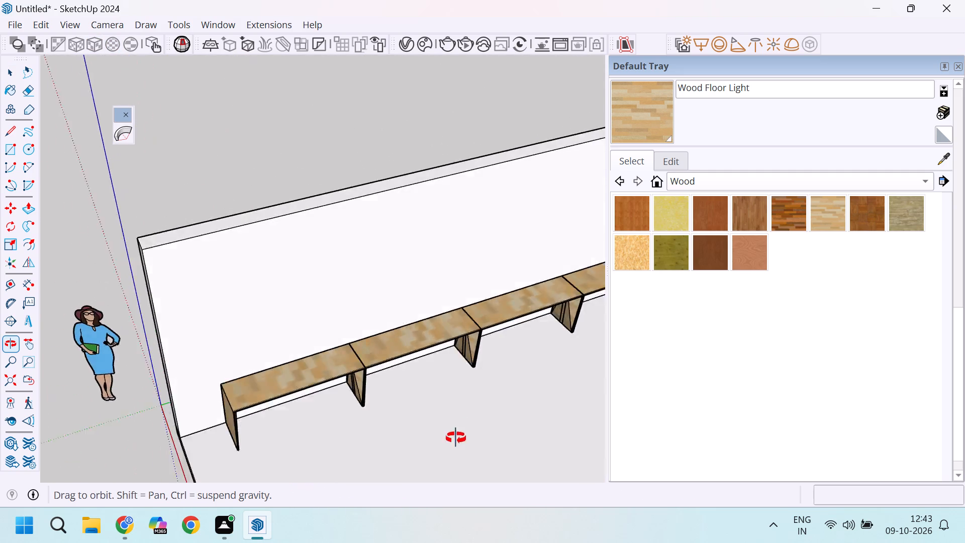
{"action": "middle_click_drag", "start_coordinate": [456, 438], "coordinate": [544, 351]}
{"action": "scroll", "coordinate": [429, 353], "scroll_direction": "down", "scroll_amount": 10}
{"action": "scroll", "coordinate": [481, 343], "scroll_direction": "up", "scroll_amount": 5}
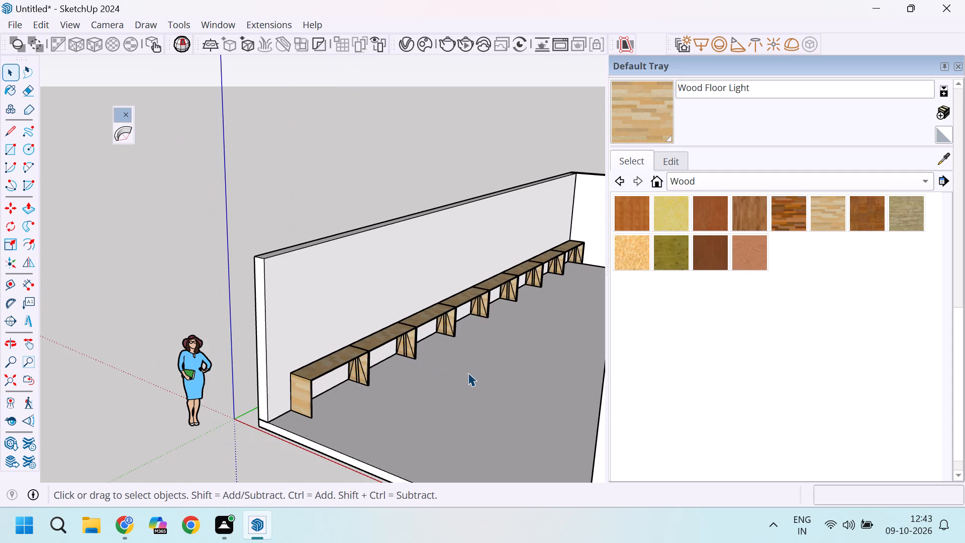
{"action": "middle_click_drag", "start_coordinate": [467, 373], "coordinate": [488, 367]}
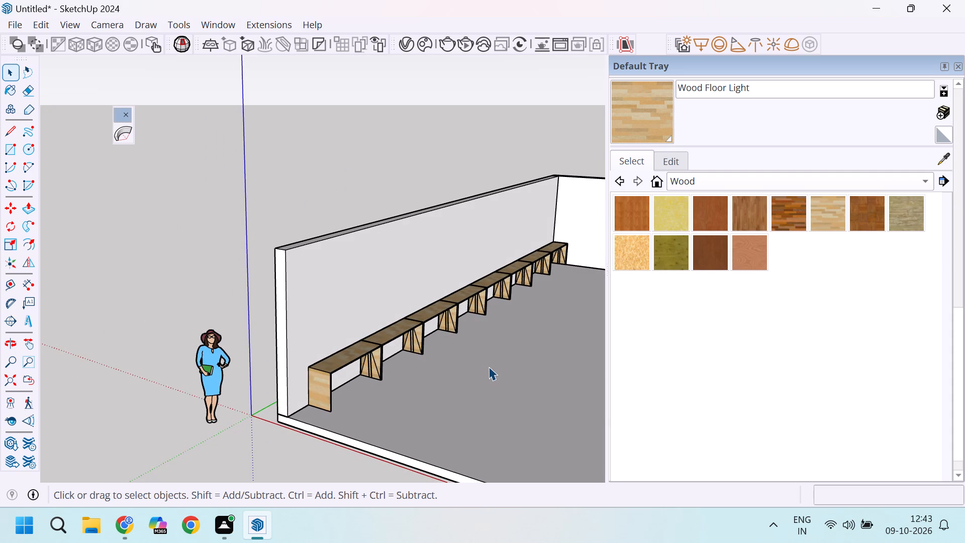
{"action": "scroll", "coordinate": [434, 318], "scroll_direction": "down", "scroll_amount": 3}
{"action": "scroll", "coordinate": [351, 367], "scroll_direction": "up", "scroll_amount": 9}
{"action": "middle_click_drag", "start_coordinate": [372, 372], "coordinate": [423, 329]}
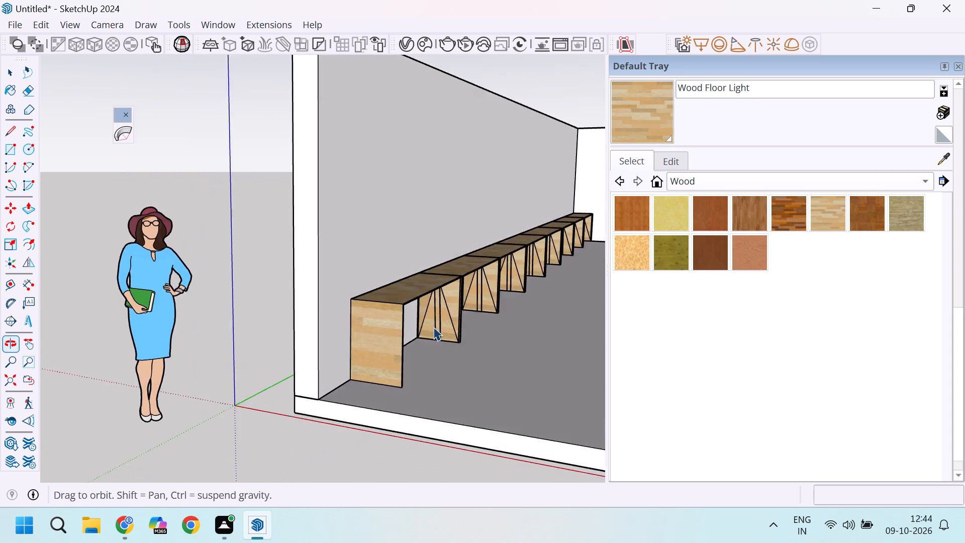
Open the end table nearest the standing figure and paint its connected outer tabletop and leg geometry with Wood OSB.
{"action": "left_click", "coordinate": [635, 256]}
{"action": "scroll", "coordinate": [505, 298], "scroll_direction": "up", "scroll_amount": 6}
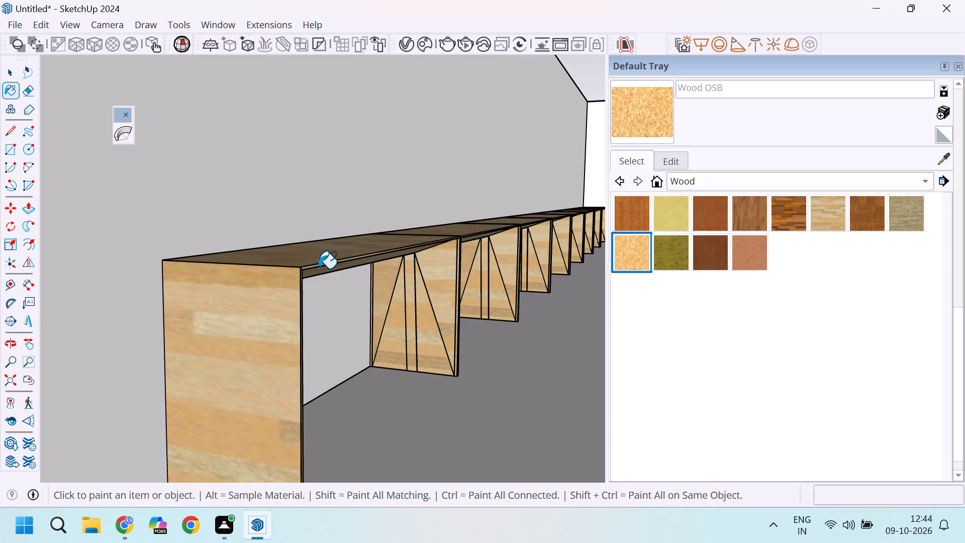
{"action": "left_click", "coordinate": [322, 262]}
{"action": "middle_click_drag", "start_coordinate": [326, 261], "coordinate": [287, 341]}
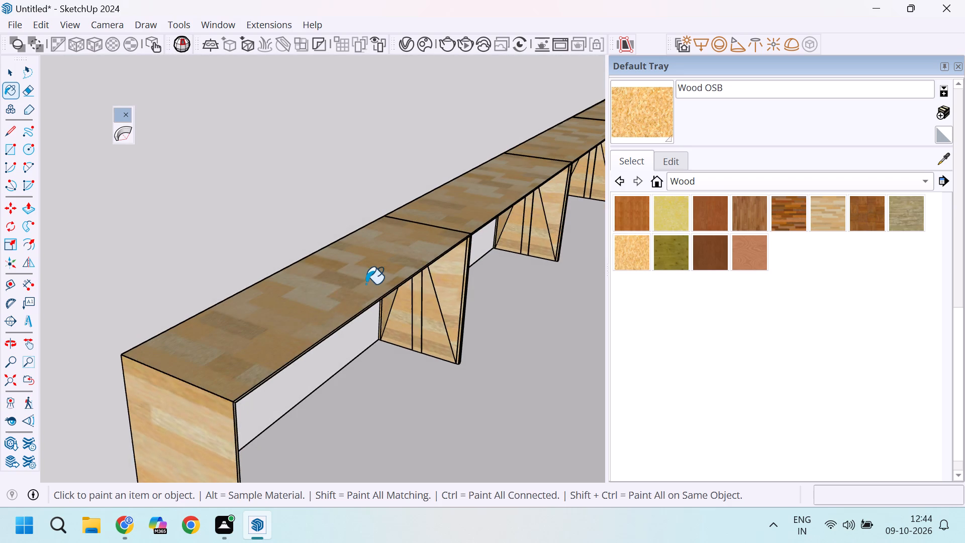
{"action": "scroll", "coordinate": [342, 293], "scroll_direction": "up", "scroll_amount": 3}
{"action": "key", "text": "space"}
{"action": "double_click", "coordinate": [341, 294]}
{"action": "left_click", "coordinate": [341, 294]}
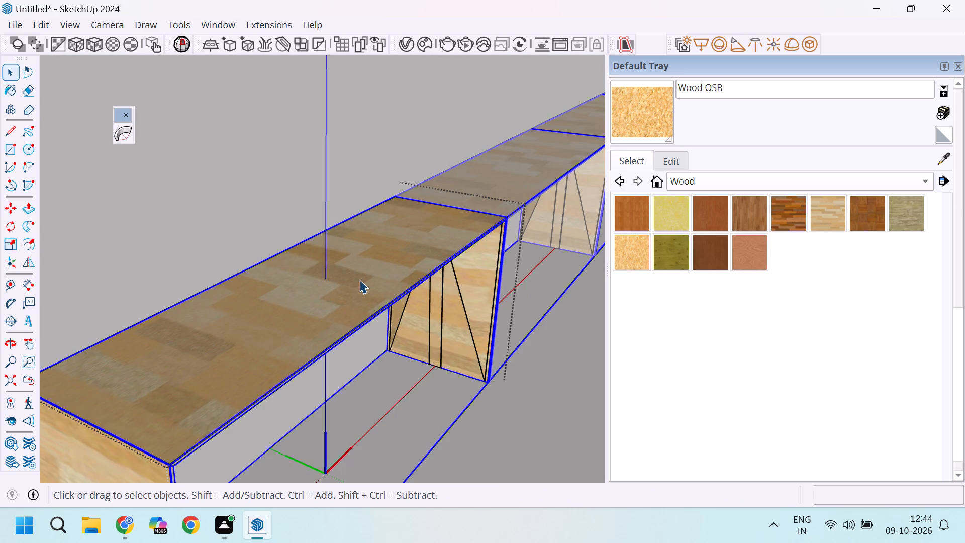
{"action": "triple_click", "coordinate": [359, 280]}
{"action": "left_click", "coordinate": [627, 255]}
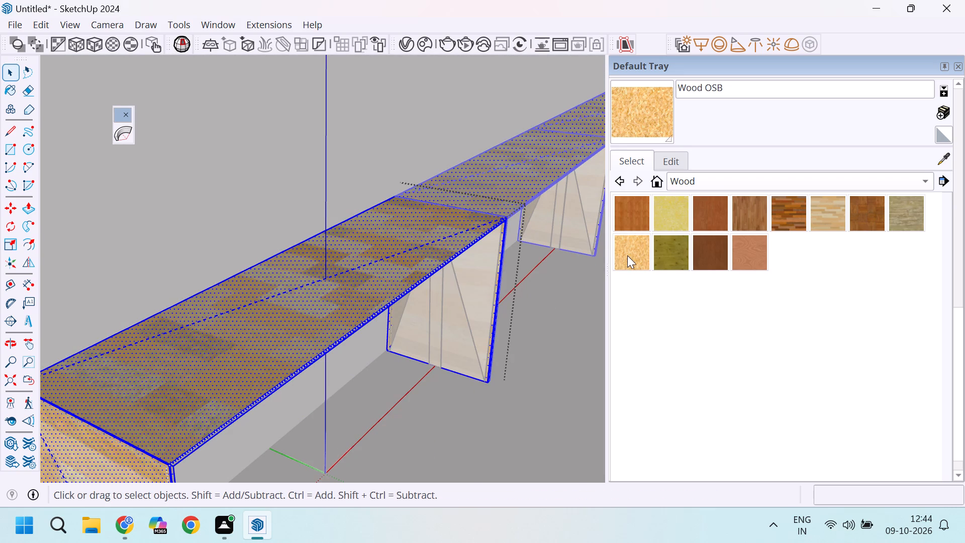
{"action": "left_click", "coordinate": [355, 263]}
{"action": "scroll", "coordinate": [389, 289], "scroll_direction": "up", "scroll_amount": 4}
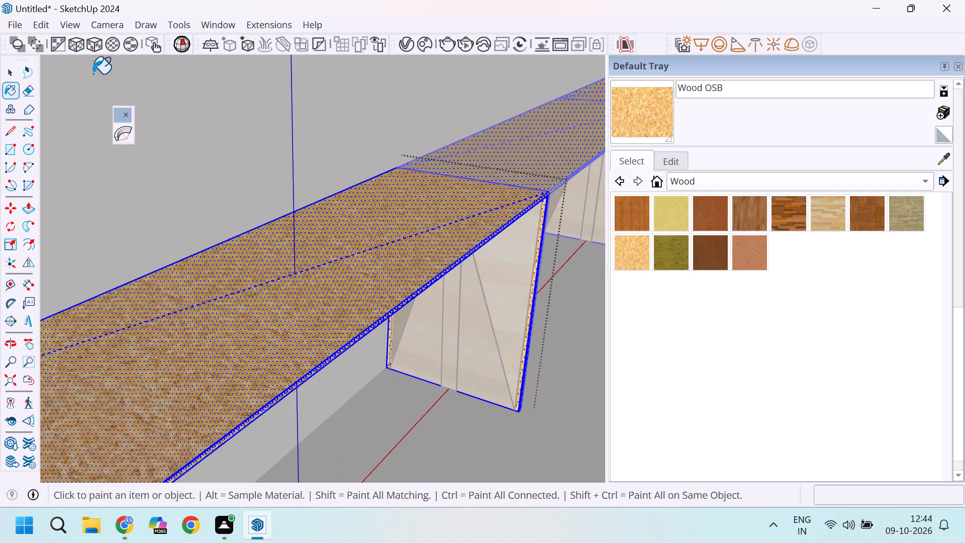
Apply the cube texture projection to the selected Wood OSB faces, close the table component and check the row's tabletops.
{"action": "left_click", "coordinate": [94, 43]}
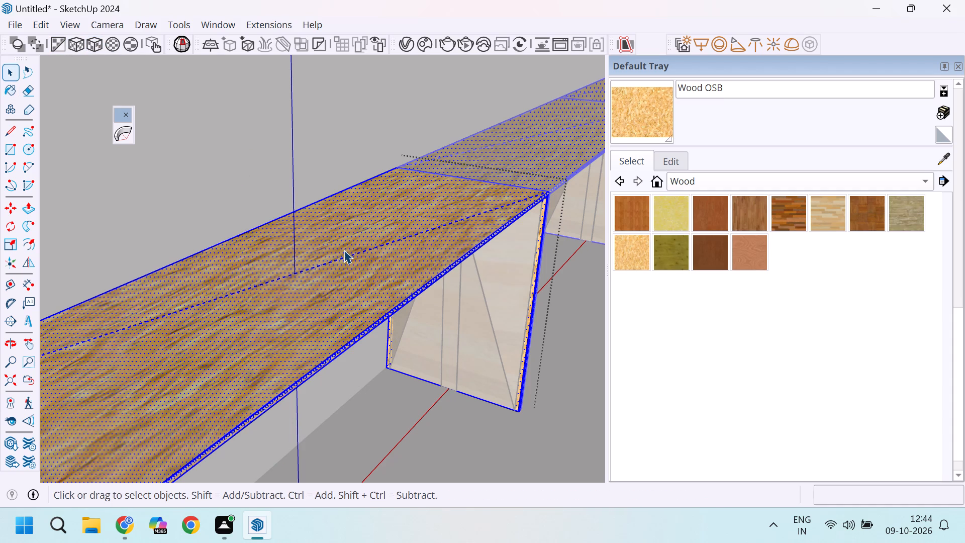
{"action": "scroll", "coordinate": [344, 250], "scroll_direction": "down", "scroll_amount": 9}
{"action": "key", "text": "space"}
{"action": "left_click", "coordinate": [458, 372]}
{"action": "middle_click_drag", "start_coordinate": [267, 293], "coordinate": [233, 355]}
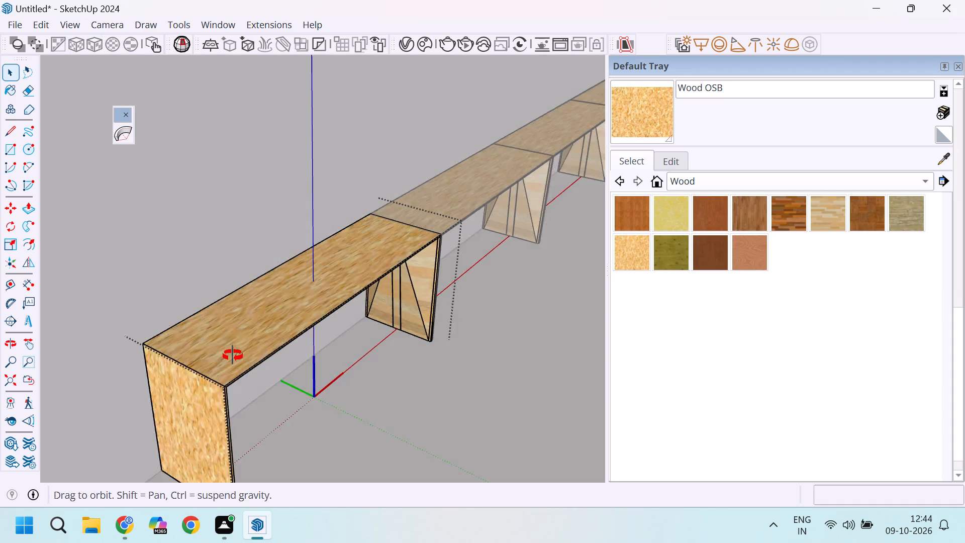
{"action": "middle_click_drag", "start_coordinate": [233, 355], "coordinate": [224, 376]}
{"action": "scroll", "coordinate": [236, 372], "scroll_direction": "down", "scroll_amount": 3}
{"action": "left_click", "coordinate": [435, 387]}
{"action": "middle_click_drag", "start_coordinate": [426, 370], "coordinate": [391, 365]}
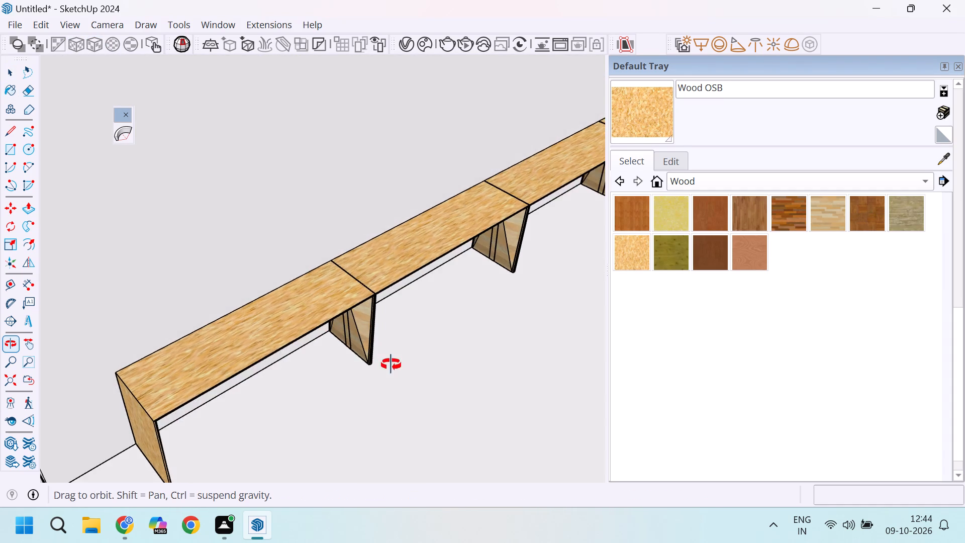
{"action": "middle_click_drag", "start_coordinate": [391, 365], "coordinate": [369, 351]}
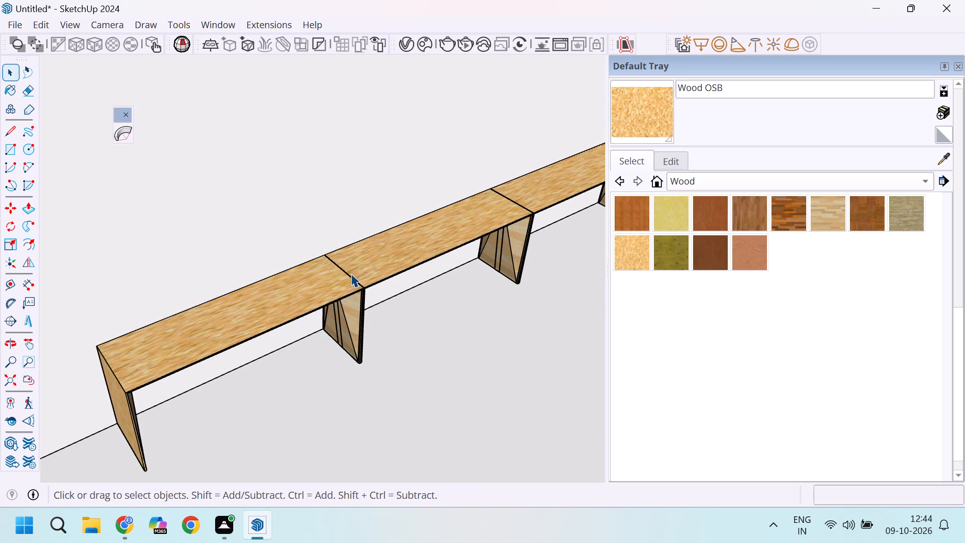
Open the end table again and paint its connected outer tabletop and leg geometry with Wood Veneer 02.
{"action": "left_click", "coordinate": [758, 256]}
{"action": "scroll", "coordinate": [244, 314], "scroll_direction": "up", "scroll_amount": 5}
{"action": "left_click", "coordinate": [251, 322]}
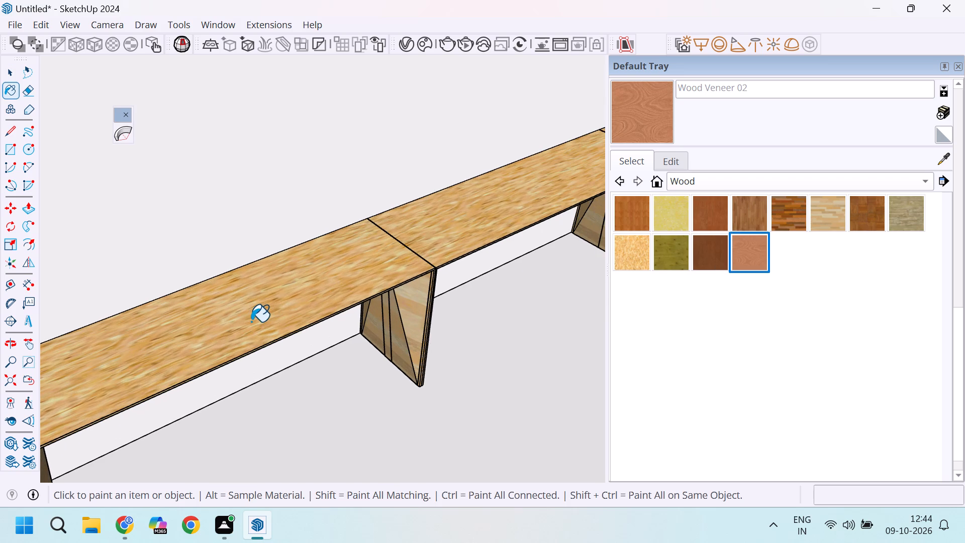
{"action": "key", "text": "space"}
{"action": "triple_click", "coordinate": [267, 315]}
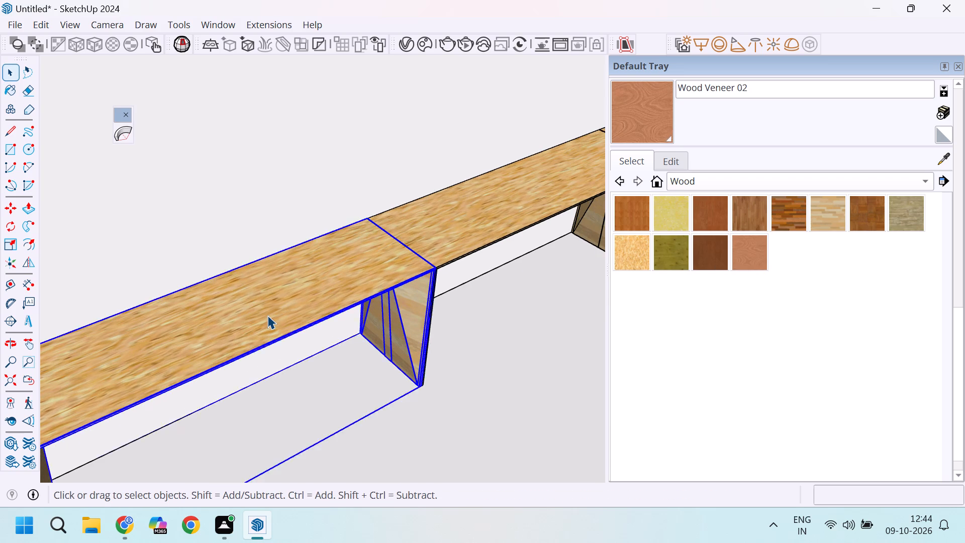
{"action": "triple_click", "coordinate": [267, 315]}
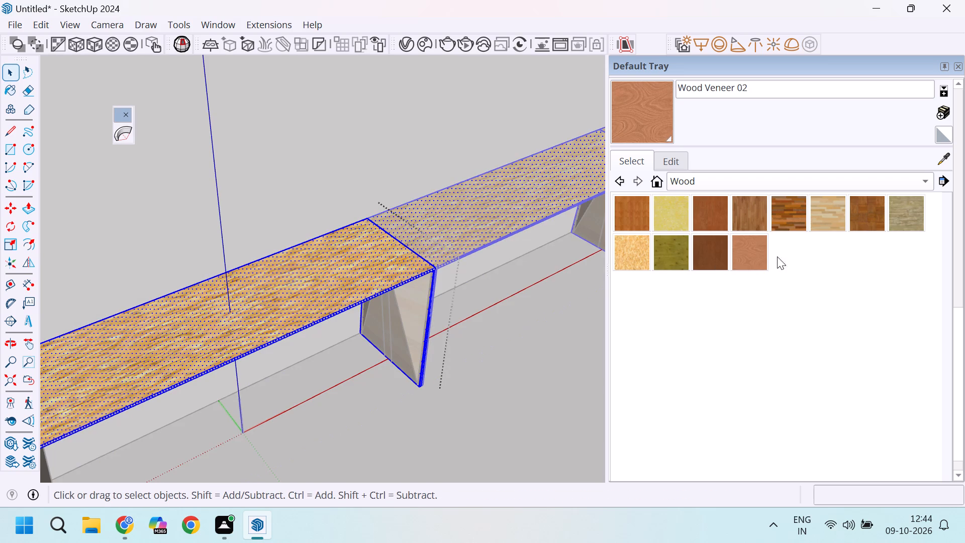
{"action": "left_click", "coordinate": [754, 256]}
{"action": "left_click", "coordinate": [347, 276]}
{"action": "scroll", "coordinate": [324, 293], "scroll_direction": "up", "scroll_amount": 4}
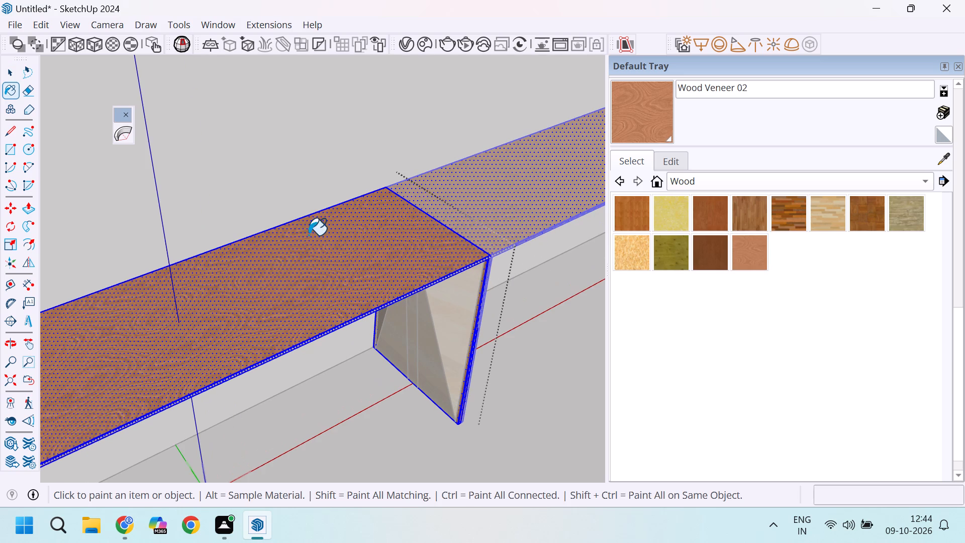
Apply the cube texture projection to the selected Wood Veneer 02 faces and close the table component.
{"action": "left_click", "coordinate": [91, 39]}
{"action": "scroll", "coordinate": [292, 255], "scroll_direction": "down", "scroll_amount": 4}
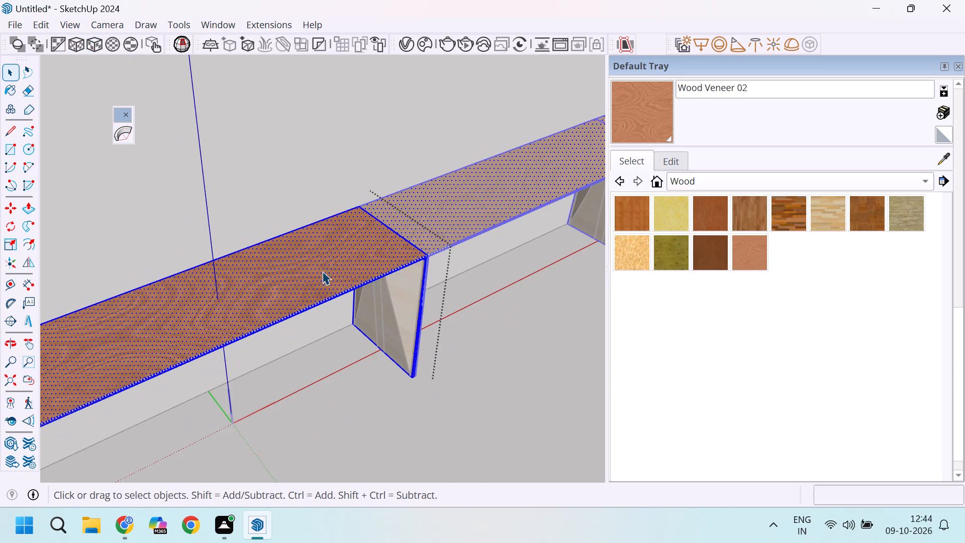
{"action": "left_click", "coordinate": [401, 393]}
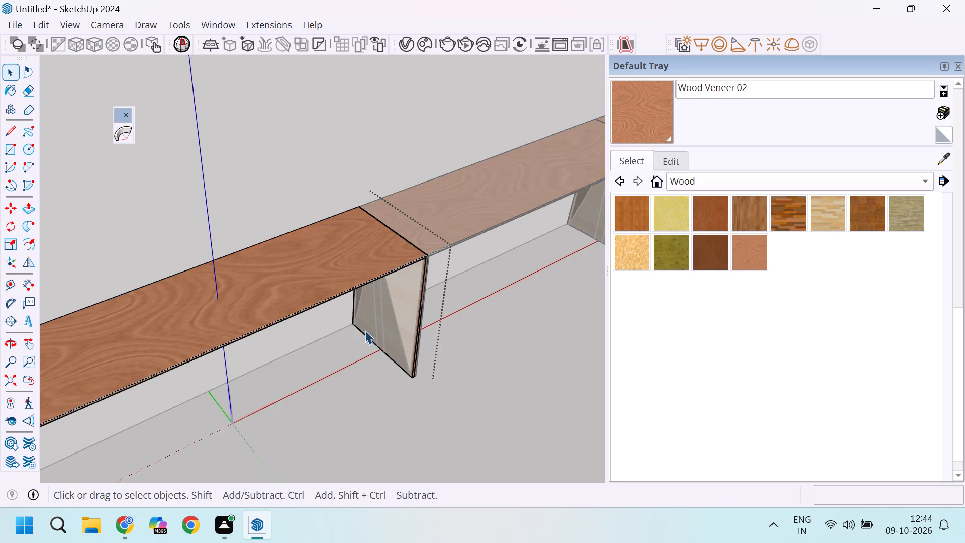
{"action": "scroll", "coordinate": [365, 323], "scroll_direction": "down", "scroll_amount": 5}
{"action": "middle_click_drag", "start_coordinate": [368, 334], "coordinate": [406, 316]}
{"action": "left_click", "coordinate": [523, 329]}
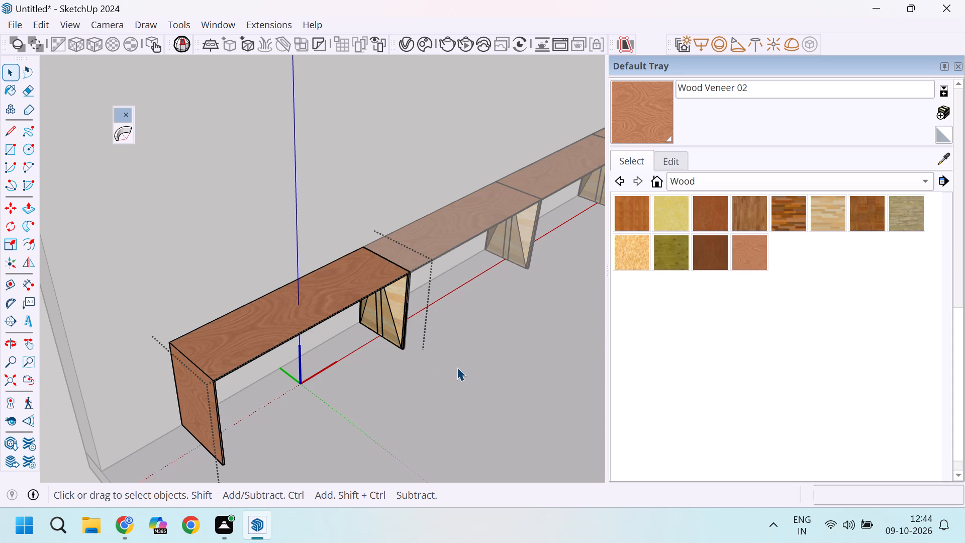
{"action": "left_click", "coordinate": [414, 431]}
Examine the veneered tables' undersides, leg joints and overall row against the straight wall.
{"action": "middle_click_drag", "start_coordinate": [359, 384], "coordinate": [419, 286]}
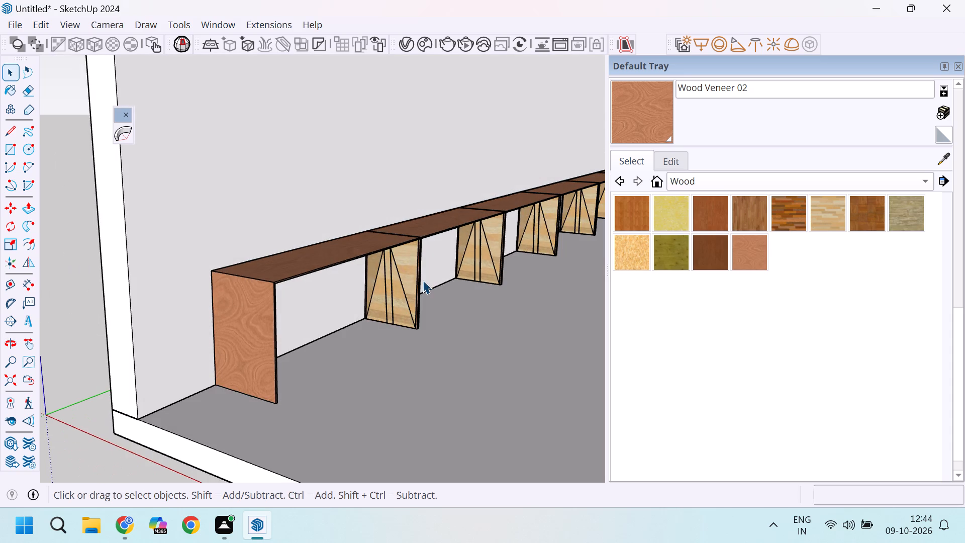
{"action": "middle_click_drag", "start_coordinate": [425, 354], "coordinate": [279, 368]}
{"action": "scroll", "coordinate": [290, 297], "scroll_direction": "up", "scroll_amount": 9}
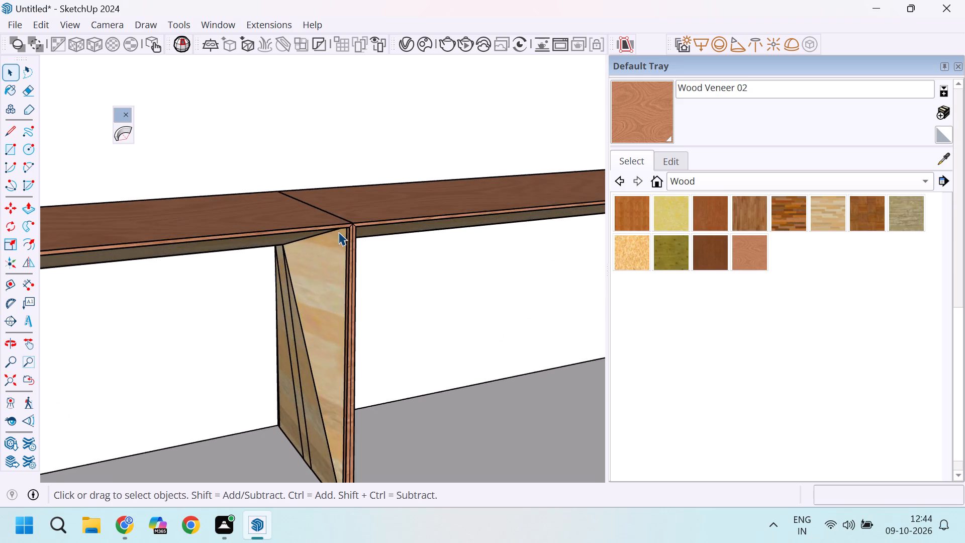
{"action": "scroll", "coordinate": [338, 232], "scroll_direction": "up", "scroll_amount": 5}
{"action": "scroll", "coordinate": [366, 290], "scroll_direction": "up", "scroll_amount": 1}
{"action": "middle_click_drag", "start_coordinate": [363, 291], "coordinate": [319, 285]}
{"action": "middle_click", "coordinate": [319, 285]}
{"action": "scroll", "coordinate": [330, 285], "scroll_direction": "down", "scroll_amount": 4}
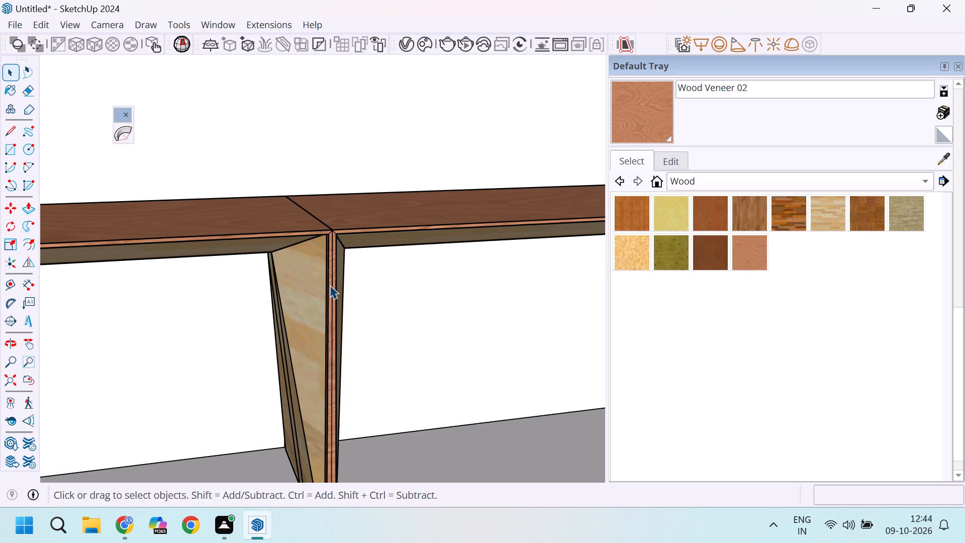
{"action": "scroll", "coordinate": [330, 285], "scroll_direction": "down", "scroll_amount": 3}
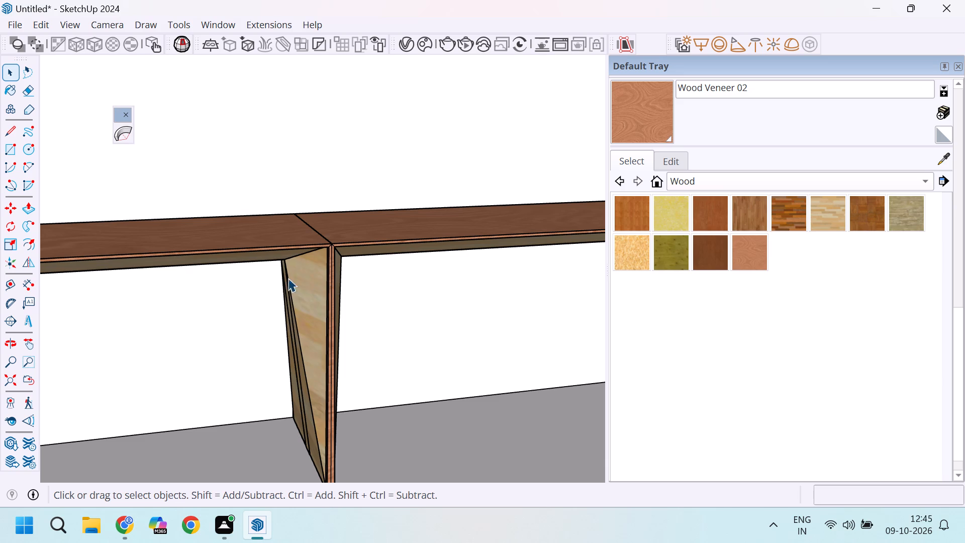
{"action": "scroll", "coordinate": [269, 266], "scroll_direction": "down", "scroll_amount": 4}
{"action": "scroll", "coordinate": [359, 330], "scroll_direction": "down", "scroll_amount": 7}
{"action": "scroll", "coordinate": [340, 329], "scroll_direction": "down", "scroll_amount": 20}
{"action": "scroll", "coordinate": [340, 329], "scroll_direction": "down", "scroll_amount": 19}
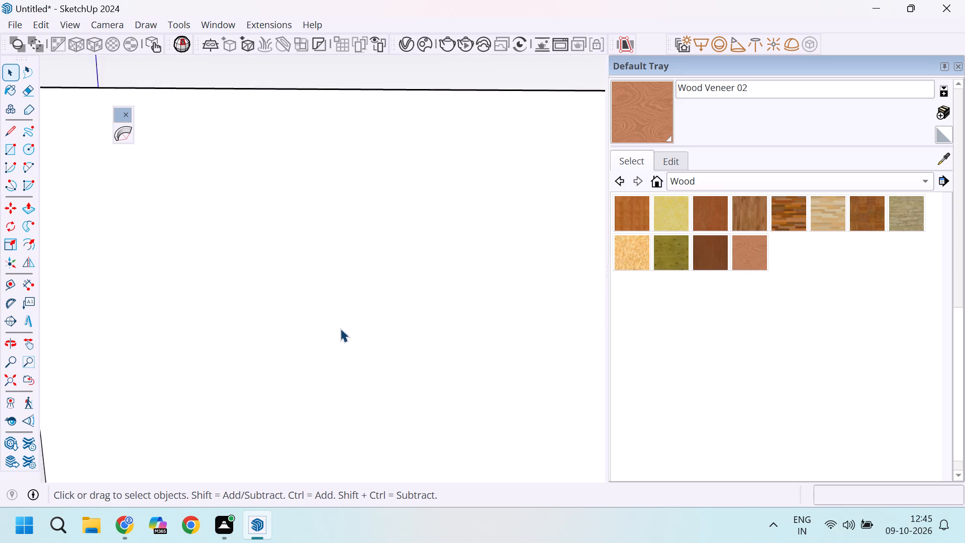
{"action": "scroll", "coordinate": [340, 328], "scroll_direction": "down", "scroll_amount": 16}
{"action": "middle_click_drag", "start_coordinate": [309, 340], "coordinate": [454, 378]}
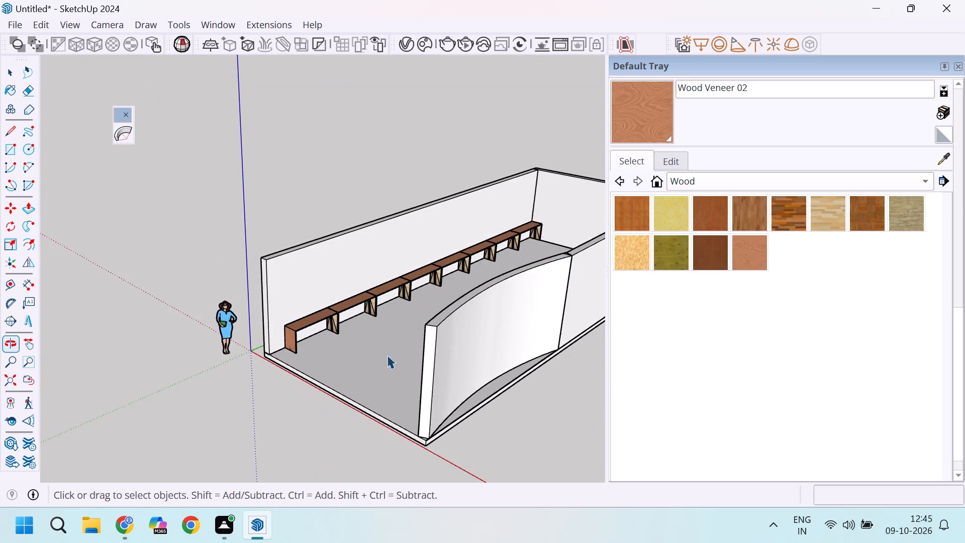
{"action": "scroll", "coordinate": [331, 342], "scroll_direction": "up", "scroll_amount": 4}
{"action": "middle_click_drag", "start_coordinate": [313, 368], "coordinate": [396, 379]}
{"action": "scroll", "coordinate": [395, 374], "scroll_direction": "up", "scroll_amount": 7}
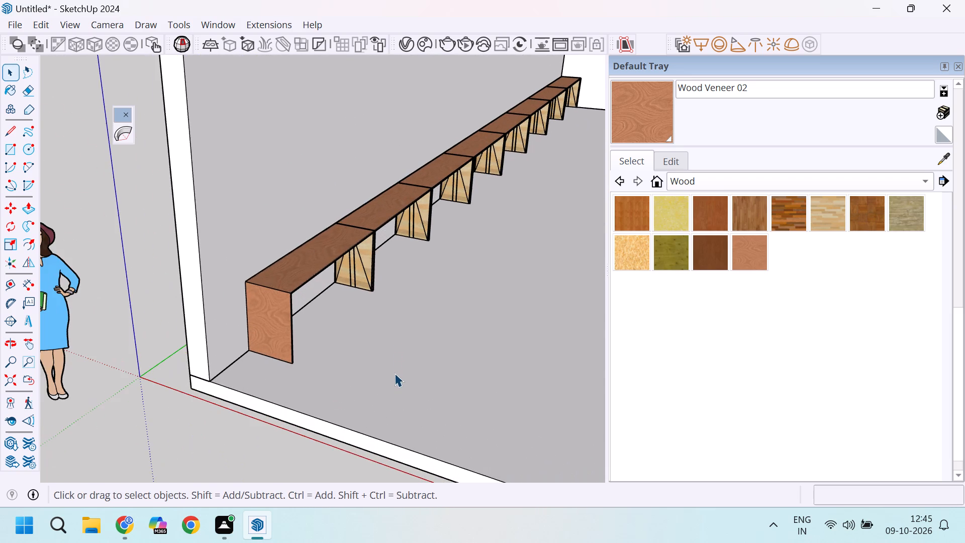
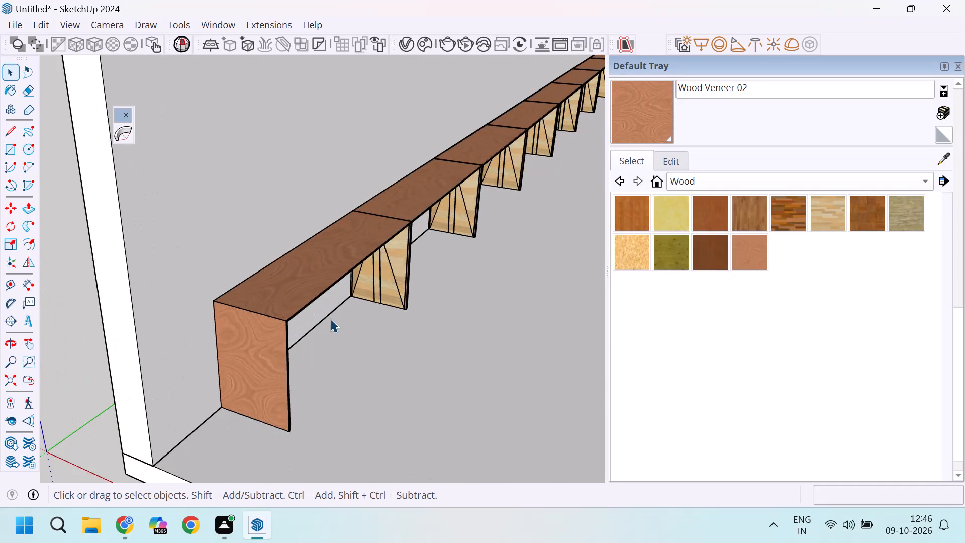
Open the end table component and paint its connected underside and inner leg faces with Wood Veneer 02.
{"action": "scroll", "coordinate": [331, 338], "scroll_direction": "up", "scroll_amount": 1}
{"action": "middle_click_drag", "start_coordinate": [317, 338], "coordinate": [270, 312]}
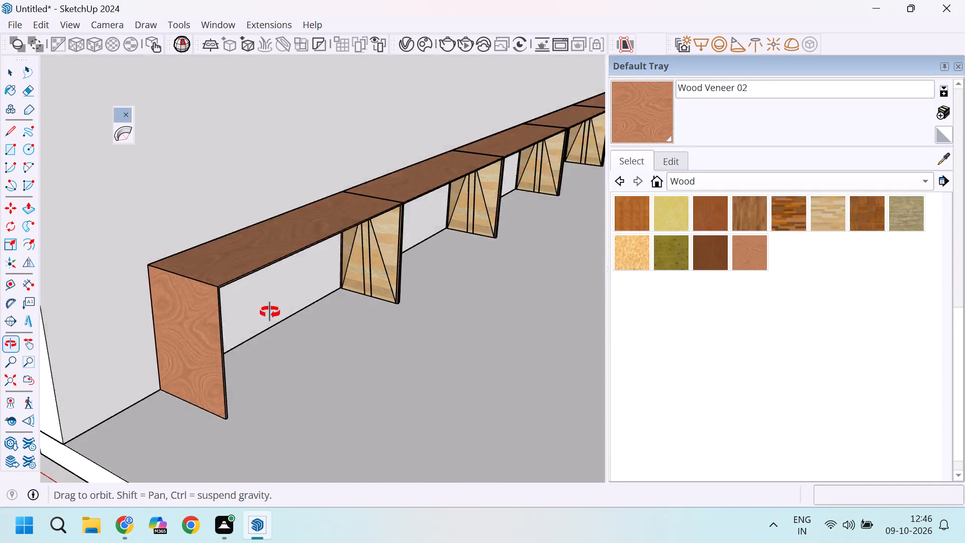
{"action": "middle_click_drag", "start_coordinate": [270, 312], "coordinate": [248, 284]}
{"action": "scroll", "coordinate": [452, 257], "scroll_direction": "up", "scroll_amount": 3}
{"action": "scroll", "coordinate": [330, 225], "scroll_direction": "up", "scroll_amount": 4}
{"action": "left_click", "coordinate": [322, 216]}
{"action": "double_click", "coordinate": [322, 216]}
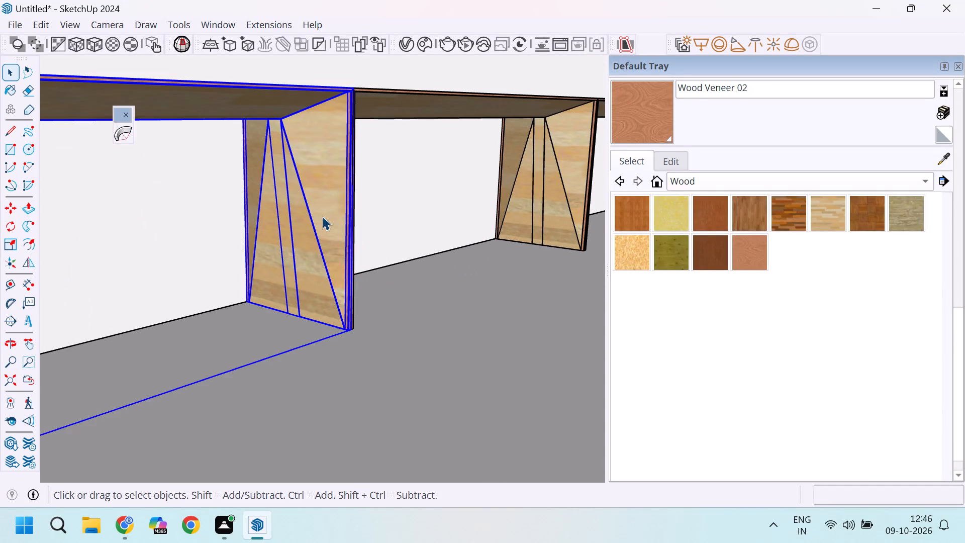
{"action": "left_click", "coordinate": [322, 193]}
{"action": "double_click", "coordinate": [322, 193]}
{"action": "left_click", "coordinate": [322, 193]}
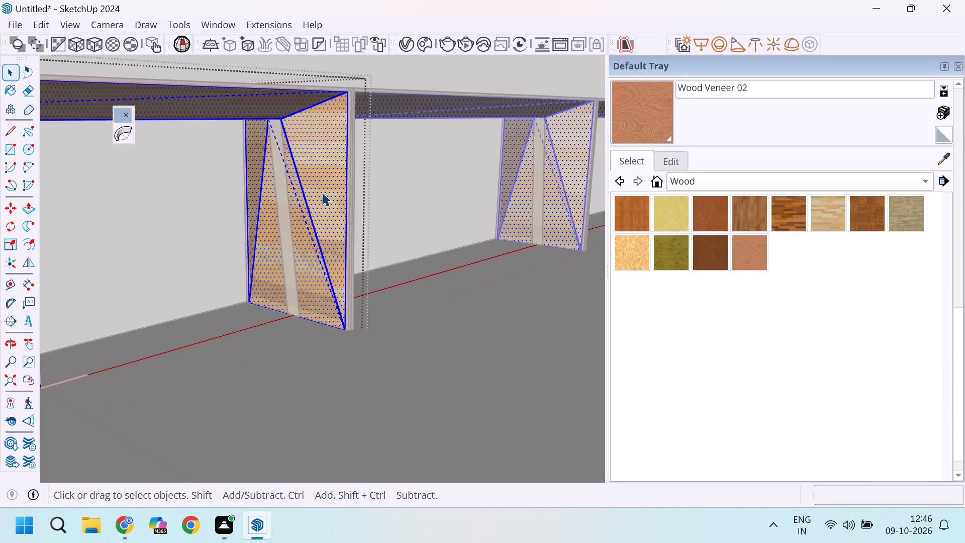
{"action": "left_click", "coordinate": [762, 250]}
{"action": "left_click", "coordinate": [319, 166]}
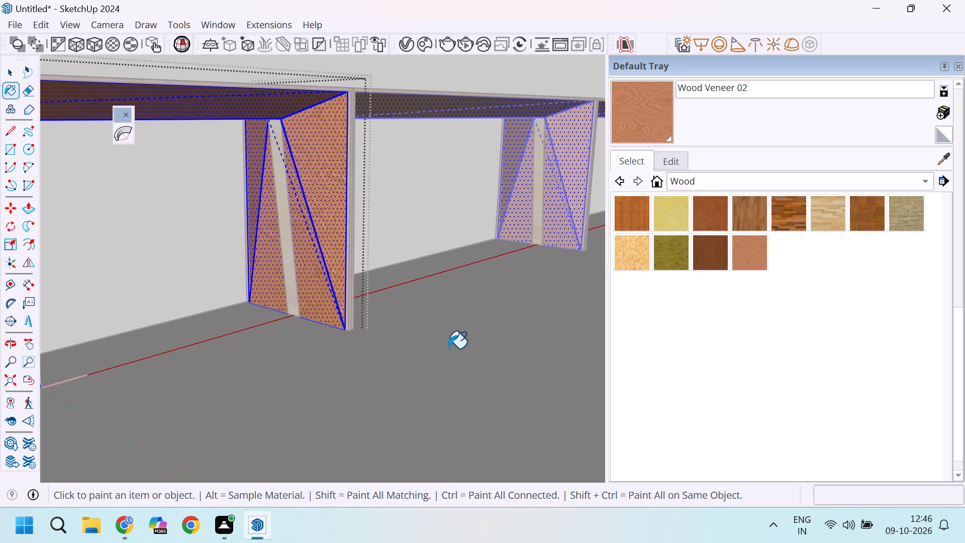
{"action": "key", "text": "space"}
Paint the remaining narrow strip on the table's inner leg face with Wood Veneer 02 and close the component.
{"action": "left_click", "coordinate": [452, 348]}
{"action": "triple_click", "coordinate": [284, 224]}
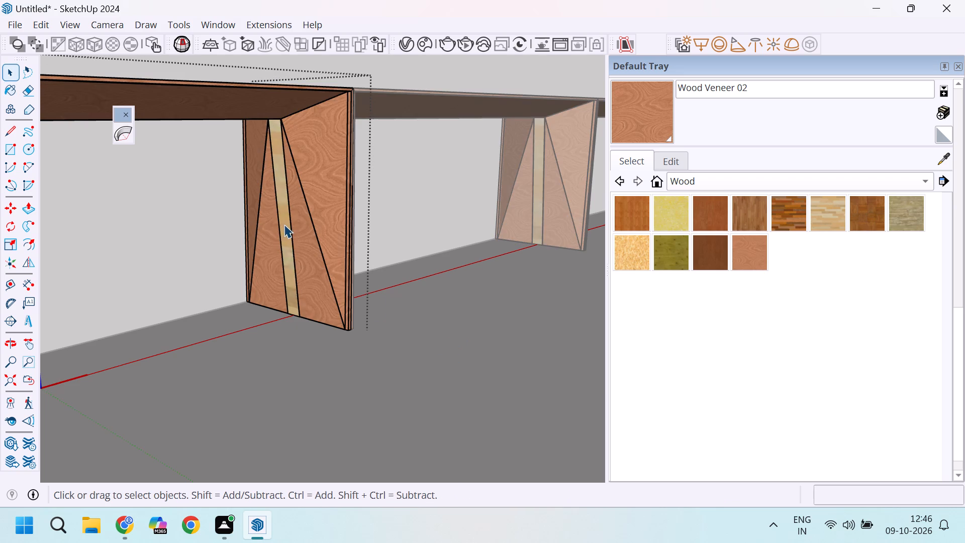
{"action": "left_click", "coordinate": [284, 224]}
{"action": "left_click", "coordinate": [743, 256]}
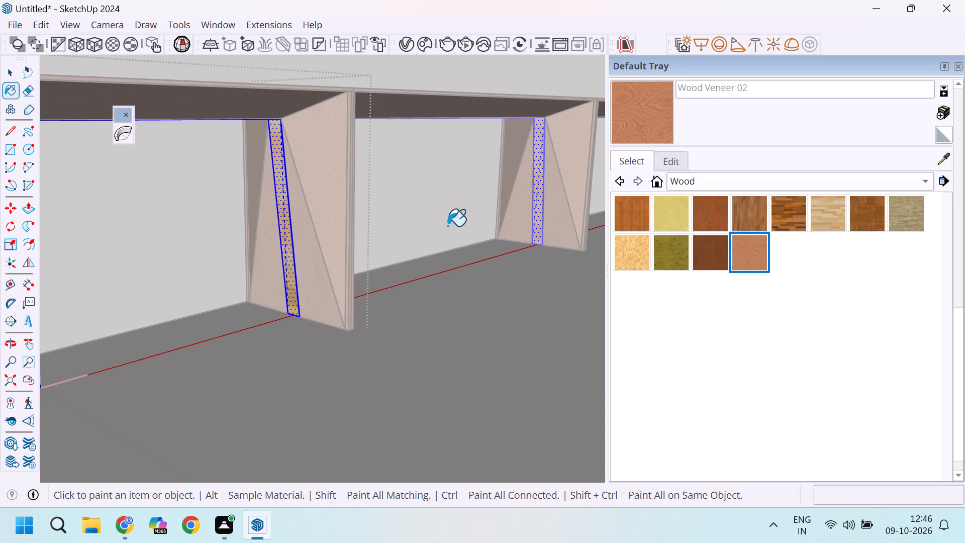
{"action": "left_click", "coordinate": [278, 228]}
{"action": "left_click", "coordinate": [287, 229]}
{"action": "key", "text": "space"}
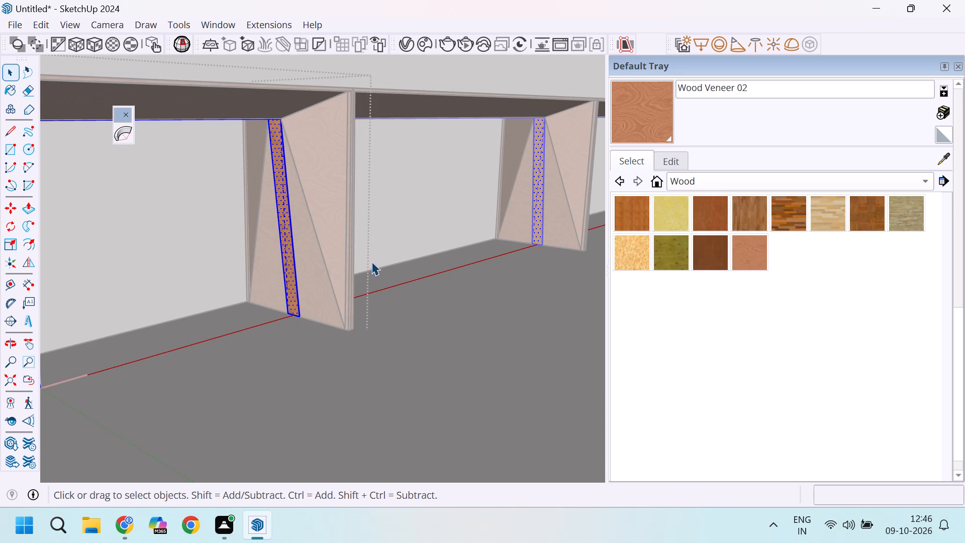
{"action": "left_click", "coordinate": [405, 278]}
{"action": "scroll", "coordinate": [458, 313], "scroll_direction": "down", "scroll_amount": 6}
{"action": "middle_click_drag", "start_coordinate": [446, 320], "coordinate": [465, 360]}
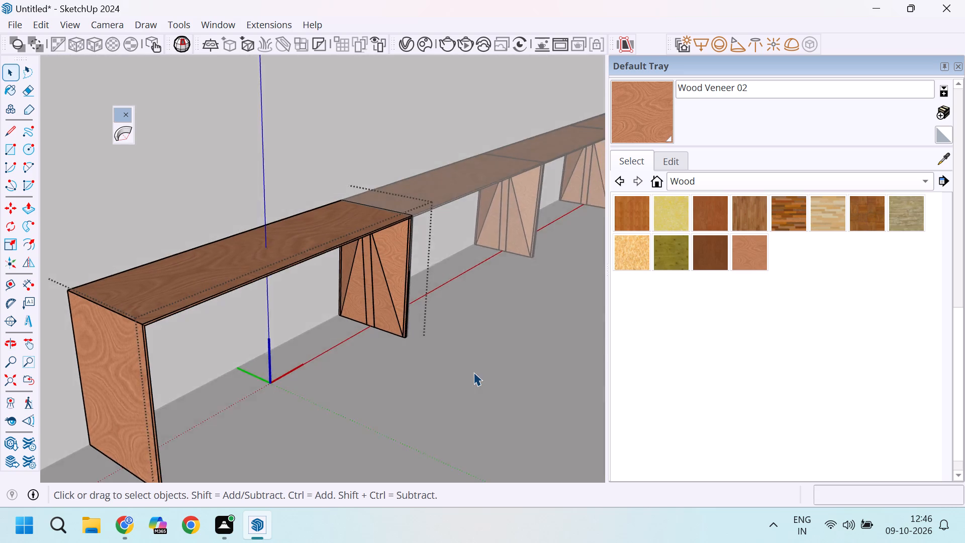
{"action": "left_click", "coordinate": [473, 372]}
Examine the fully veneered table row along the straight wall from several angles around the building.
{"action": "scroll", "coordinate": [472, 372], "scroll_direction": "down", "scroll_amount": 10}
{"action": "middle_click_drag", "start_coordinate": [454, 357], "coordinate": [488, 392]}
{"action": "scroll", "coordinate": [359, 346], "scroll_direction": "down", "scroll_amount": 4}
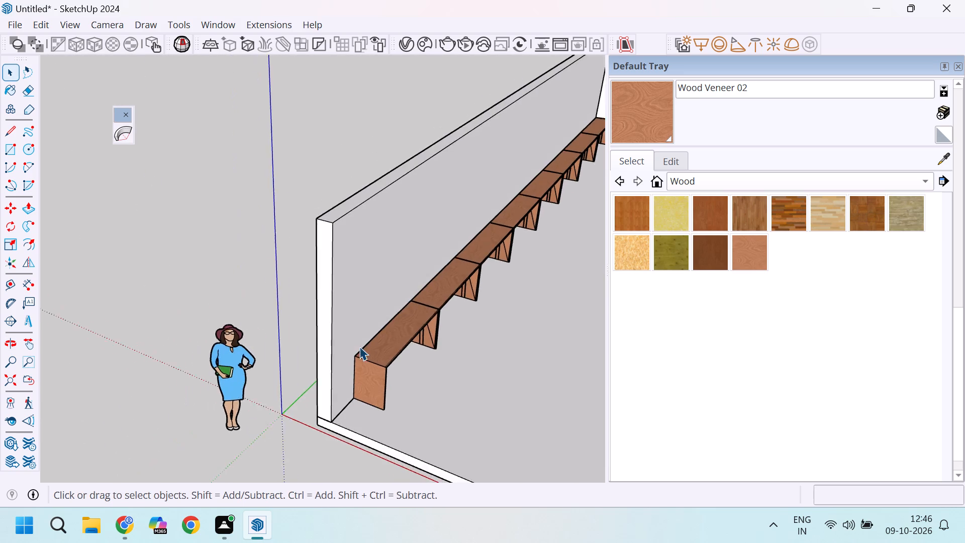
{"action": "scroll", "coordinate": [359, 346], "scroll_direction": "down", "scroll_amount": 1}
{"action": "scroll", "coordinate": [410, 357], "scroll_direction": "up", "scroll_amount": 10}
{"action": "scroll", "coordinate": [355, 331], "scroll_direction": "down", "scroll_amount": 5}
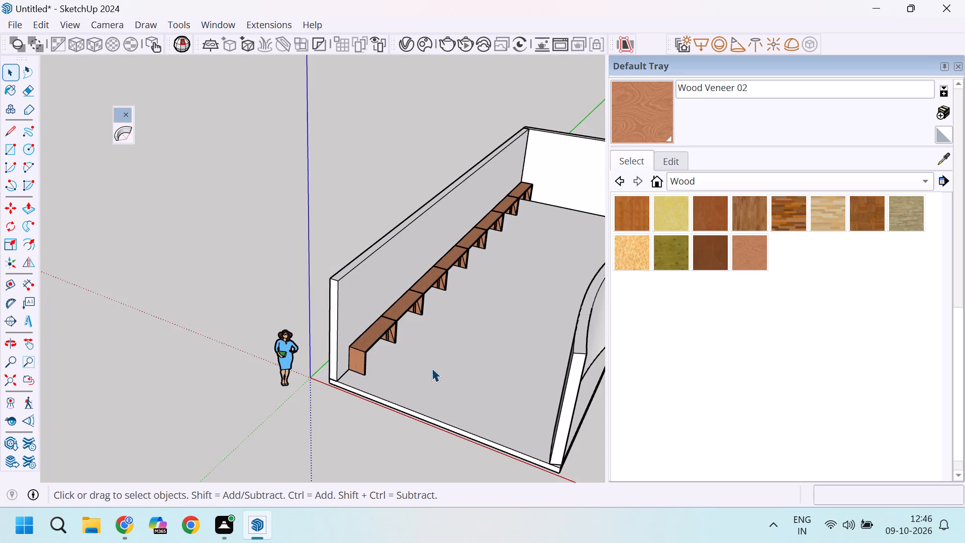
{"action": "middle_click_drag", "start_coordinate": [431, 368], "coordinate": [411, 349]}
{"action": "scroll", "coordinate": [543, 278], "scroll_direction": "up", "scroll_amount": 4}
{"action": "middle_click_drag", "start_coordinate": [568, 220], "coordinate": [430, 260]}
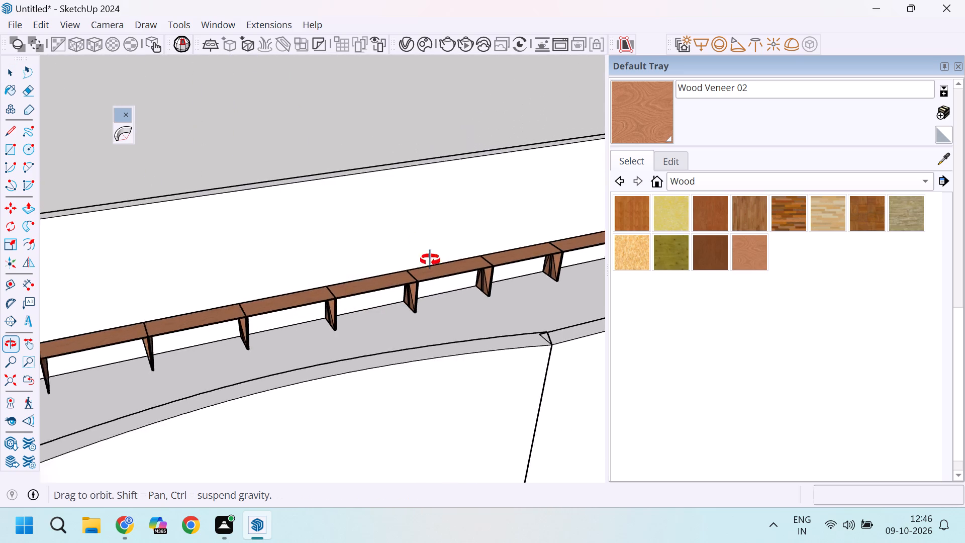
{"action": "middle_click_drag", "start_coordinate": [430, 260], "coordinate": [533, 212]}
{"action": "scroll", "coordinate": [105, 415], "scroll_direction": "down", "scroll_amount": 3}
{"action": "middle_click_drag", "start_coordinate": [137, 418], "coordinate": [275, 358]}
{"action": "scroll", "coordinate": [248, 410], "scroll_direction": "up", "scroll_amount": 3}
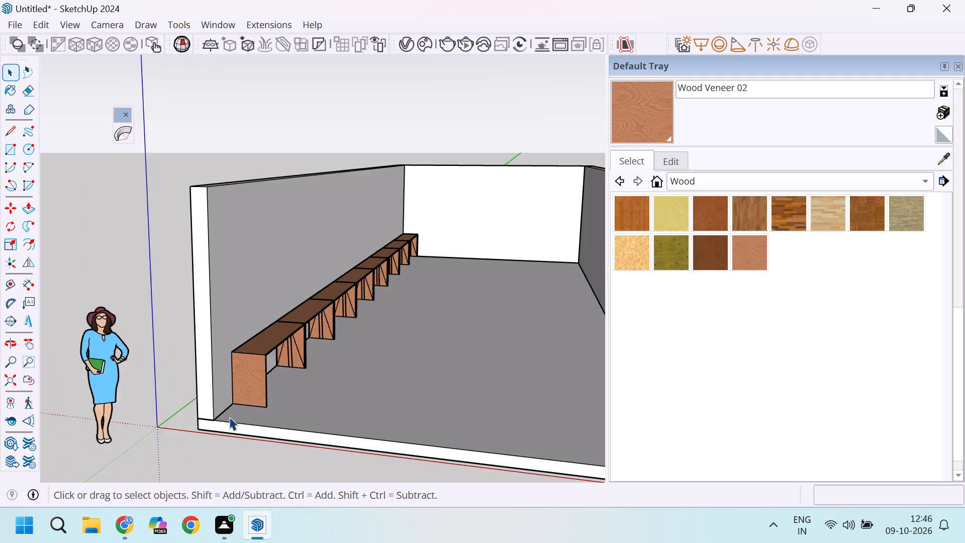
{"action": "scroll", "coordinate": [229, 417], "scroll_direction": "up", "scroll_amount": 6}
{"action": "scroll", "coordinate": [311, 399], "scroll_direction": "down", "scroll_amount": 4}
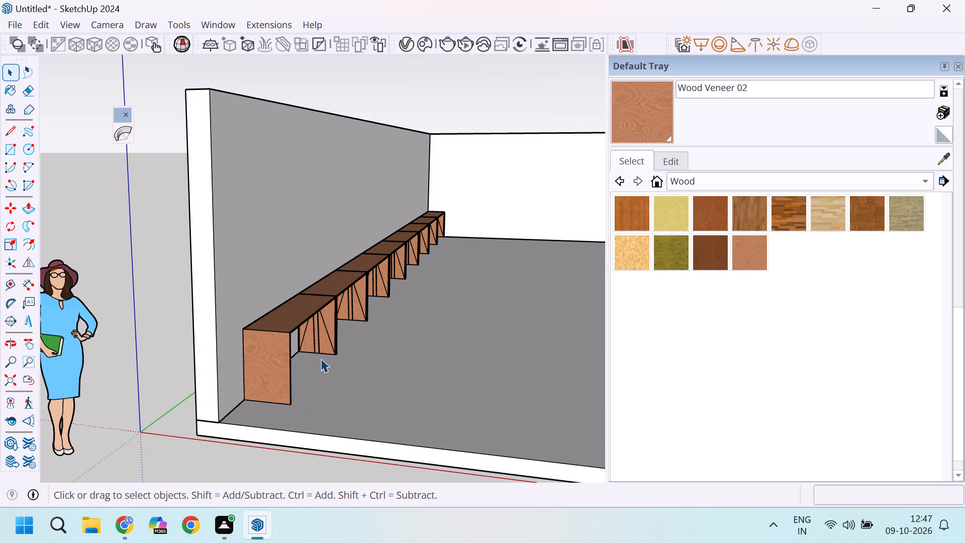
Examine the veneer on the tables' inner legs, undersides and tabletop joints up close.
{"action": "scroll", "coordinate": [320, 347], "scroll_direction": "up", "scroll_amount": 4}
{"action": "middle_click_drag", "start_coordinate": [378, 398], "coordinate": [335, 364]}
{"action": "scroll", "coordinate": [373, 398], "scroll_direction": "up", "scroll_amount": 1}
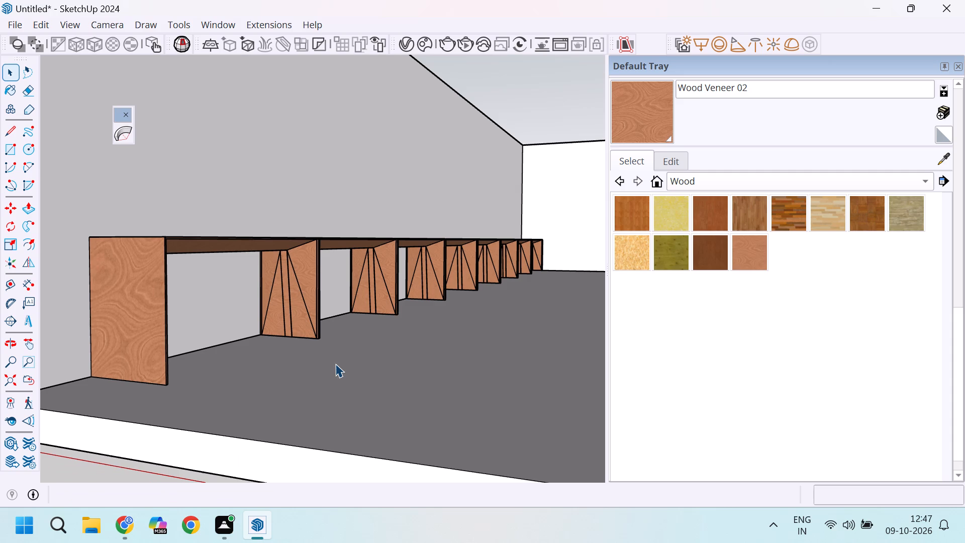
{"action": "scroll", "coordinate": [335, 364], "scroll_direction": "up", "scroll_amount": 3}
{"action": "middle_click_drag", "start_coordinate": [297, 285], "coordinate": [338, 341]}
{"action": "scroll", "coordinate": [307, 328], "scroll_direction": "up", "scroll_amount": 2}
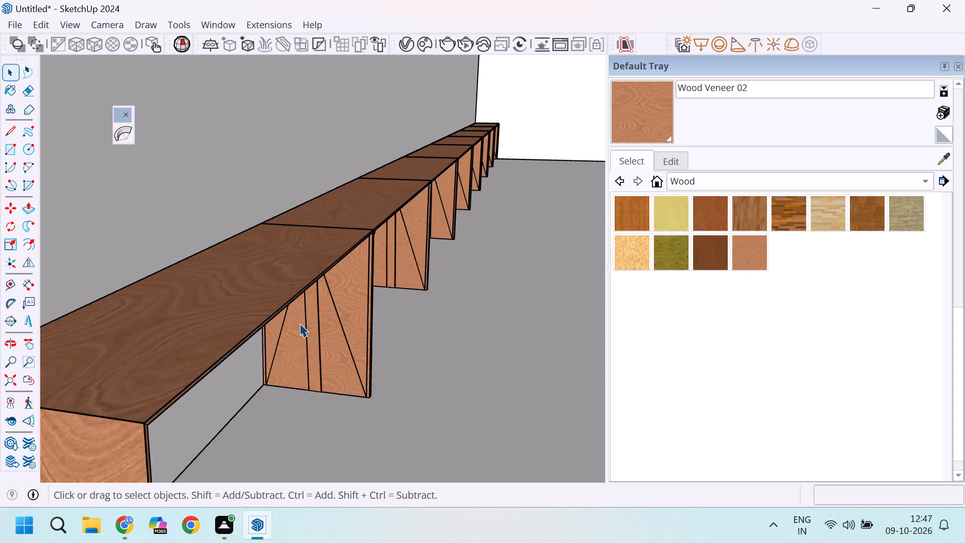
{"action": "scroll", "coordinate": [300, 323], "scroll_direction": "up", "scroll_amount": 5}
{"action": "scroll", "coordinate": [357, 385], "scroll_direction": "down", "scroll_amount": 3}
{"action": "middle_click_drag", "start_coordinate": [368, 398], "coordinate": [164, 440]}
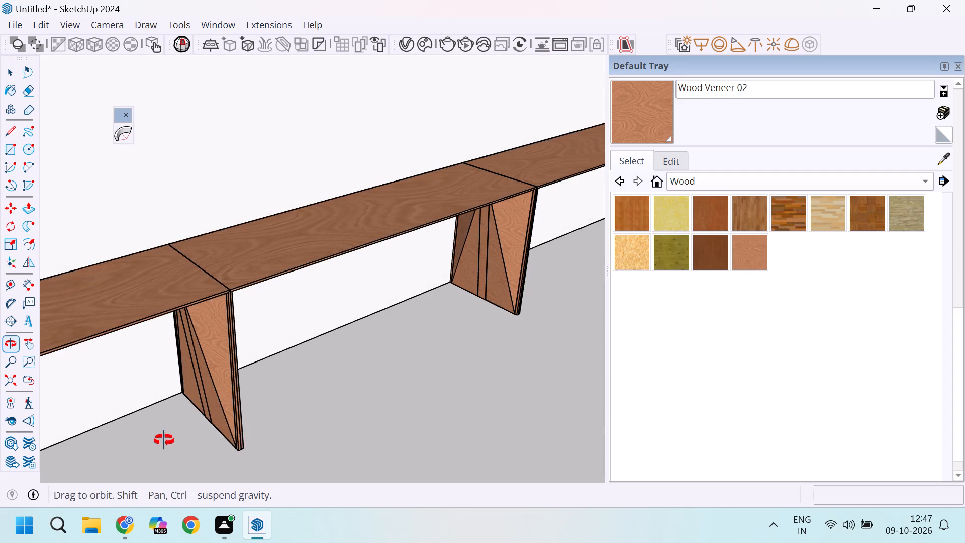
{"action": "middle_click_drag", "start_coordinate": [164, 440], "coordinate": [236, 390]}
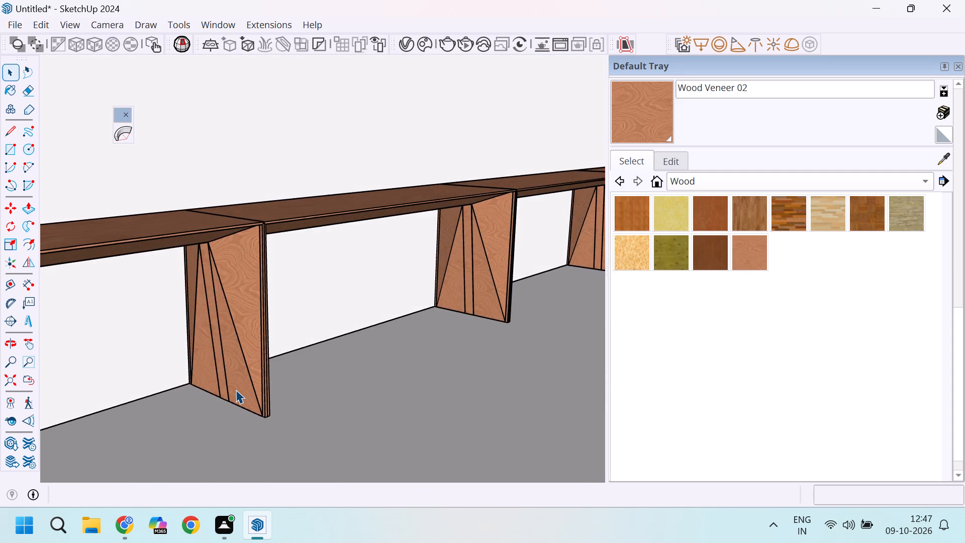
{"action": "scroll", "coordinate": [236, 390], "scroll_direction": "down", "scroll_amount": 15}
{"action": "scroll", "coordinate": [239, 336], "scroll_direction": "down", "scroll_amount": 5}
{"action": "middle_click_drag", "start_coordinate": [247, 345], "coordinate": [294, 369]}
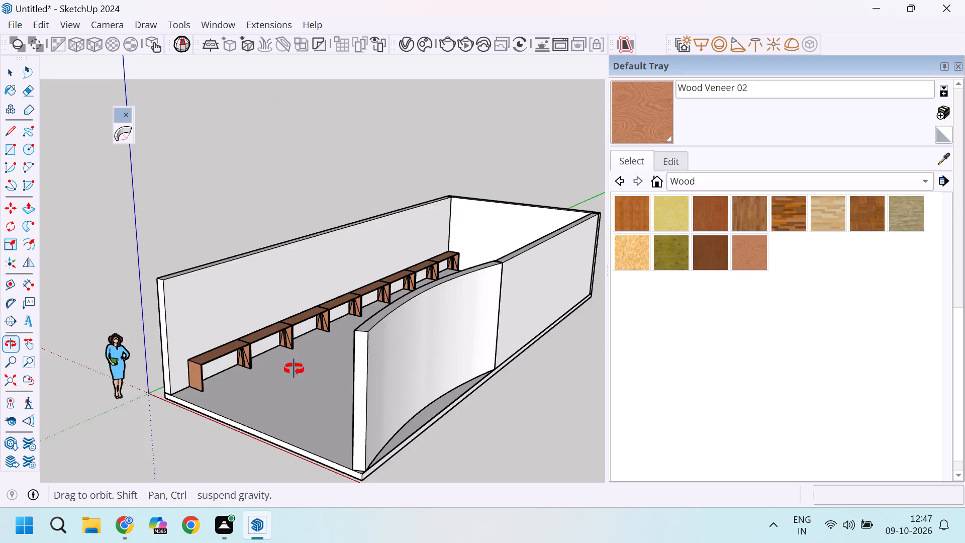
{"action": "middle_click_drag", "start_coordinate": [294, 369], "coordinate": [364, 395]}
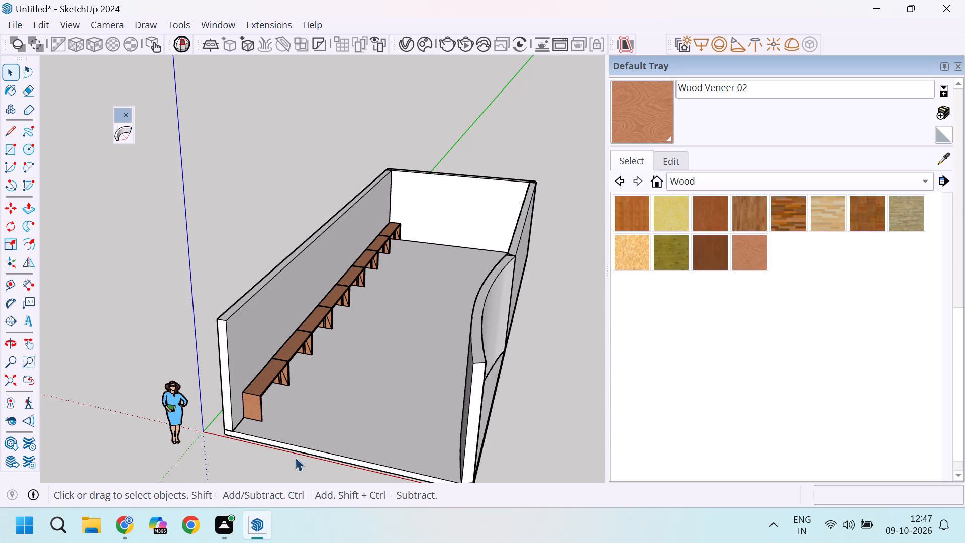
Examine the room's open floor and table row from above and through the open front end.
{"action": "scroll", "coordinate": [348, 338], "scroll_direction": "down", "scroll_amount": 5}
{"action": "middle_click_drag", "start_coordinate": [365, 340], "coordinate": [413, 359]}
{"action": "scroll", "coordinate": [413, 359], "scroll_direction": "up", "scroll_amount": 5}
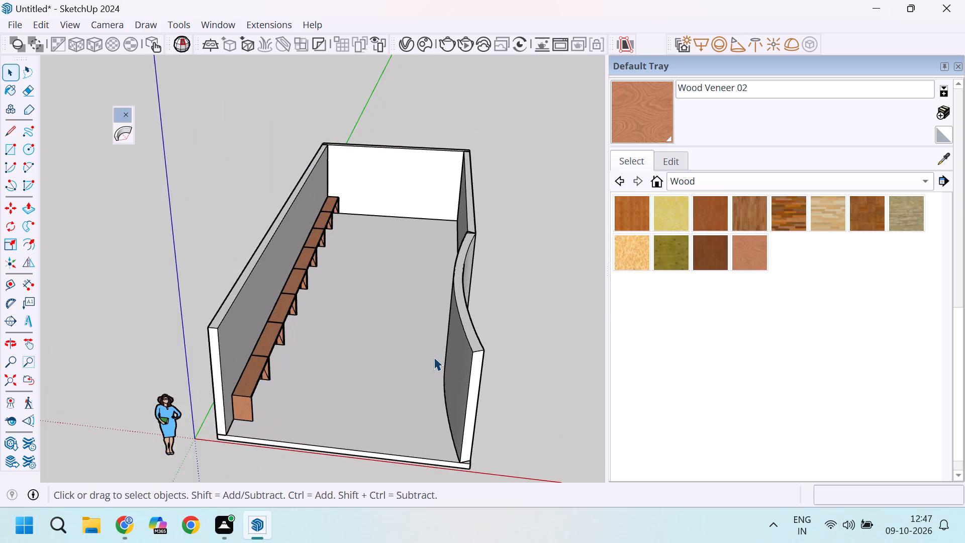
{"action": "scroll", "coordinate": [434, 357], "scroll_direction": "down", "scroll_amount": 3}
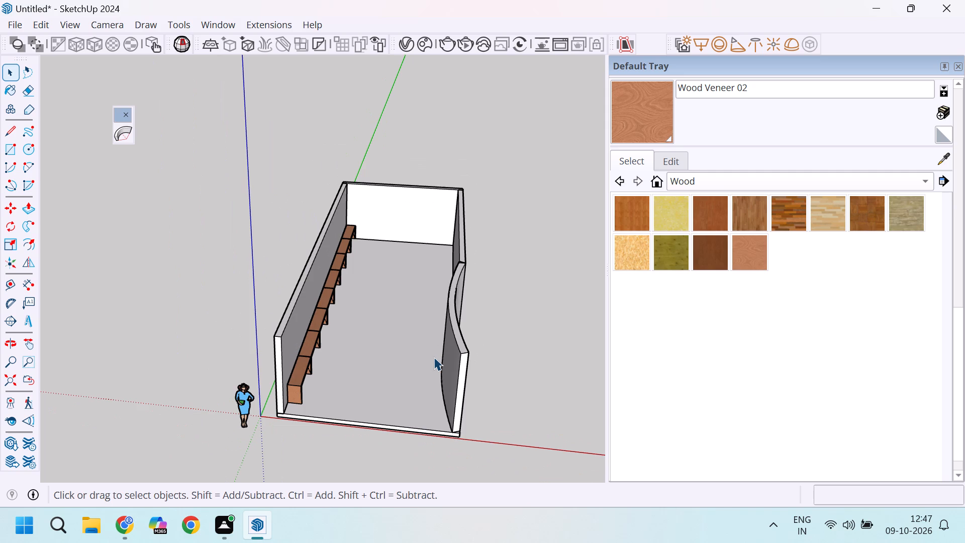
{"action": "scroll", "coordinate": [434, 357], "scroll_direction": "up", "scroll_amount": 2}
{"action": "middle_click_drag", "start_coordinate": [431, 356], "coordinate": [414, 355]}
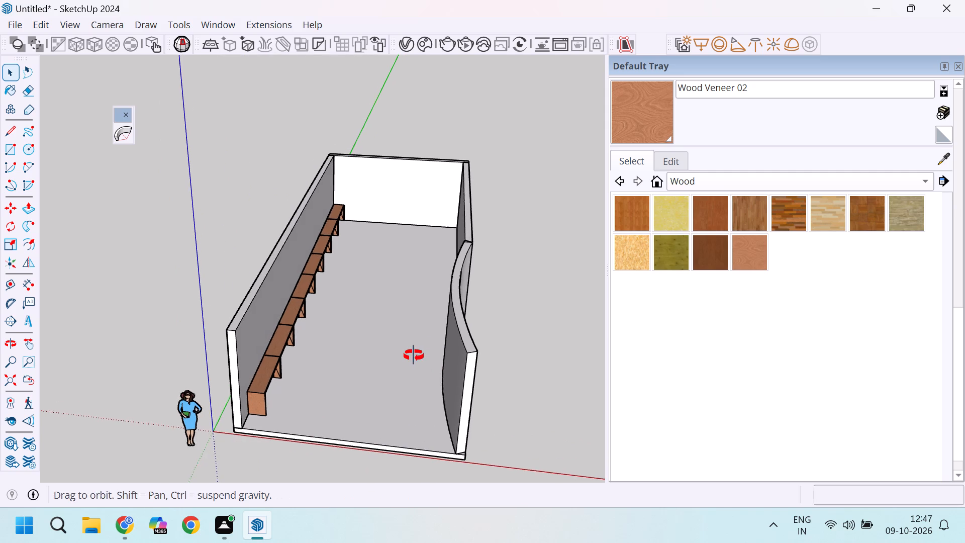
{"action": "middle_click_drag", "start_coordinate": [414, 355], "coordinate": [409, 354]}
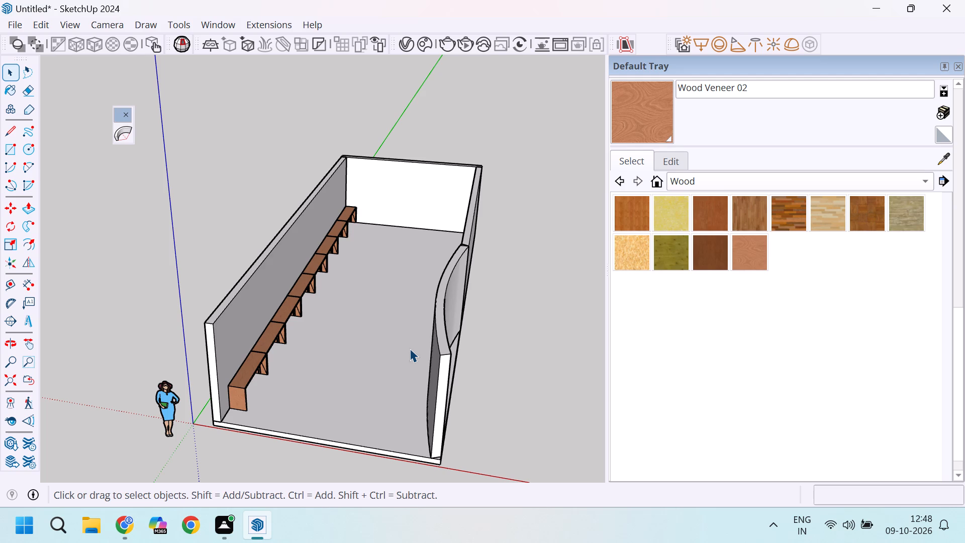
{"action": "scroll", "coordinate": [410, 348], "scroll_direction": "up", "scroll_amount": 4}
{"action": "scroll", "coordinate": [410, 348], "scroll_direction": "down", "scroll_amount": 4}
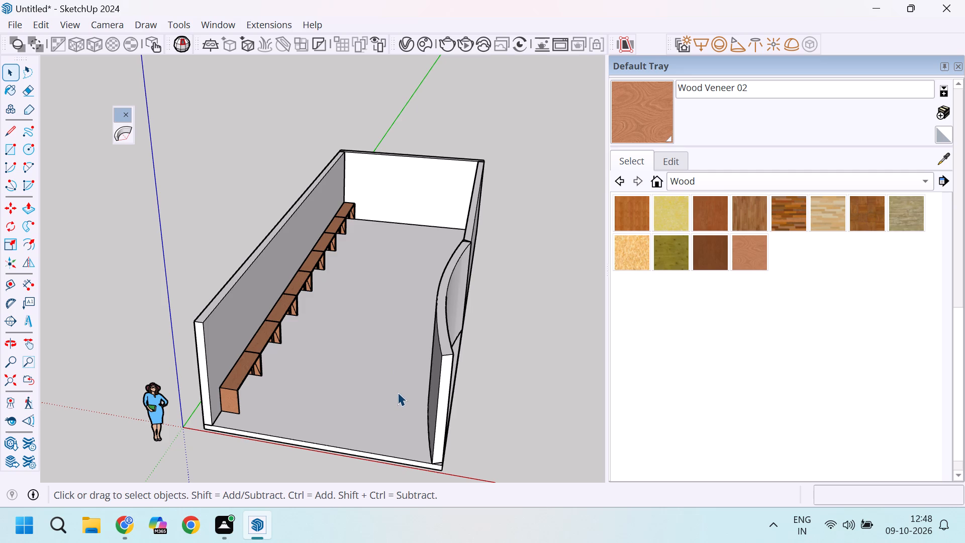
{"action": "scroll", "coordinate": [396, 376], "scroll_direction": "up", "scroll_amount": 4}
{"action": "middle_click_drag", "start_coordinate": [307, 354], "coordinate": [377, 276]}
{"action": "scroll", "coordinate": [378, 275], "scroll_direction": "down", "scroll_amount": 3}
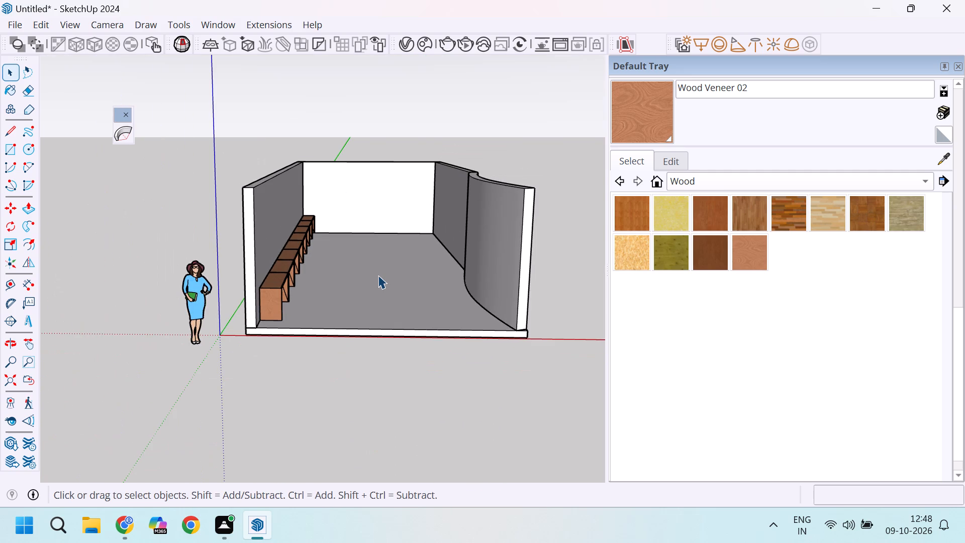
{"action": "scroll", "coordinate": [378, 275], "scroll_direction": "up", "scroll_amount": 1}
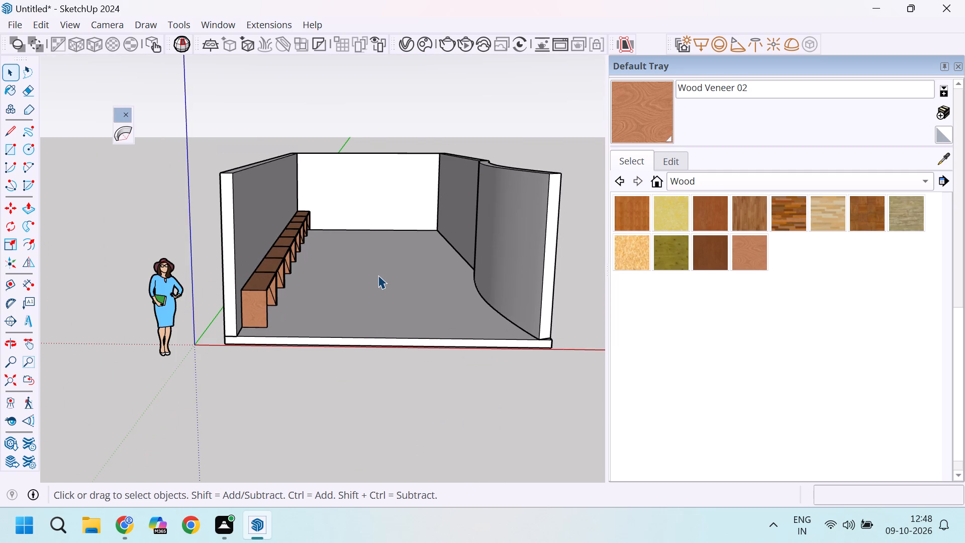
{"action": "scroll", "coordinate": [378, 275], "scroll_direction": "up", "scroll_amount": 1}
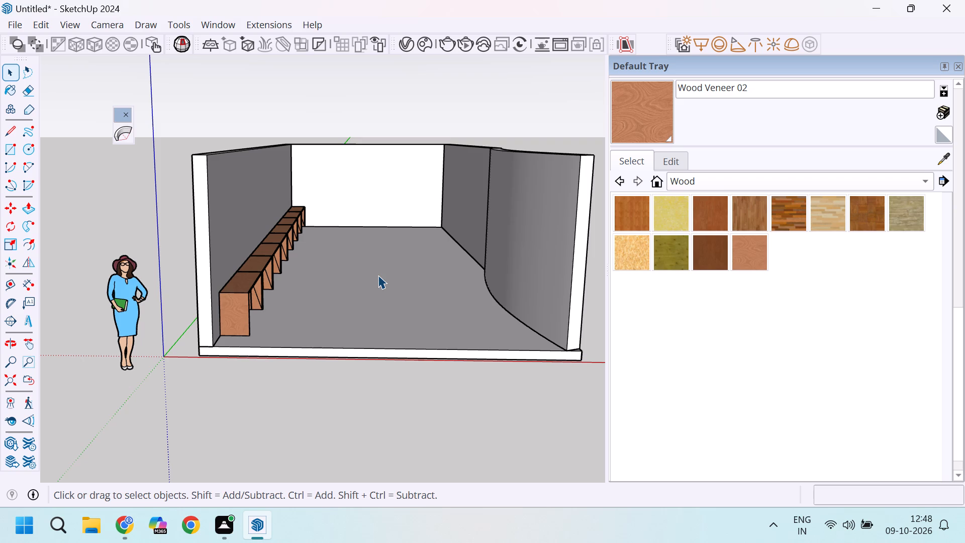
{"action": "scroll", "coordinate": [378, 275], "scroll_direction": "up", "scroll_amount": 1}
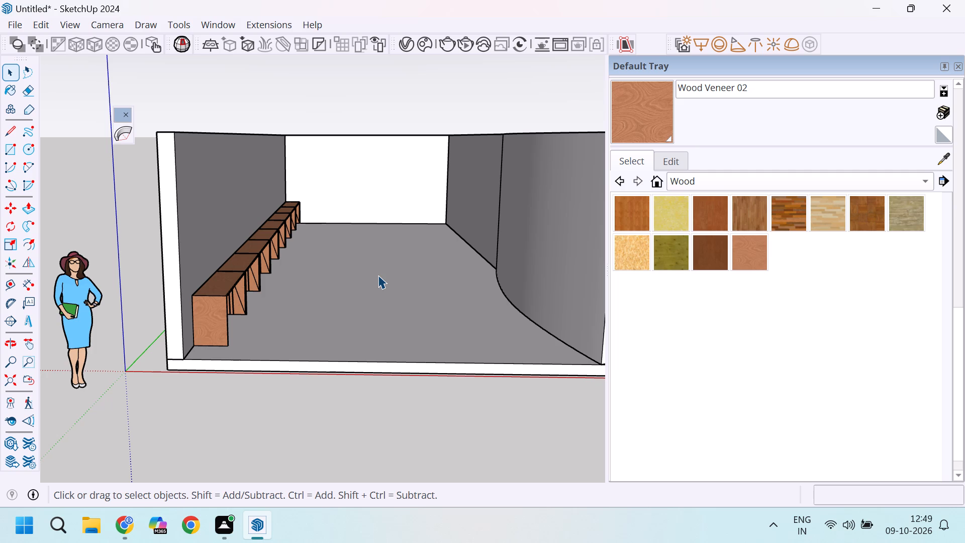
{"action": "scroll", "coordinate": [378, 275], "scroll_direction": "down", "scroll_amount": 4}
Open 3D Warehouse and look through the edge table models for one that suits the room.
{"action": "left_click", "coordinate": [226, 30]}
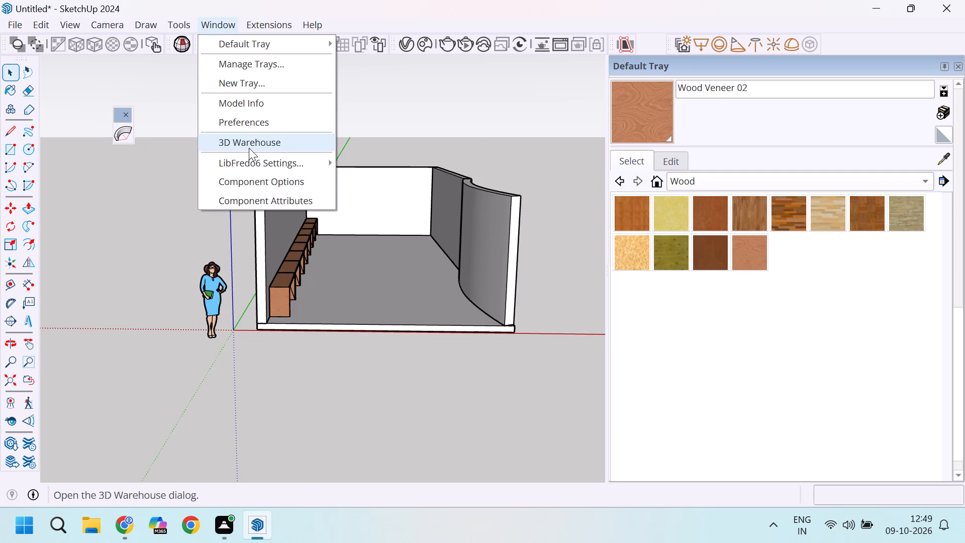
{"action": "left_click", "coordinate": [249, 148]}
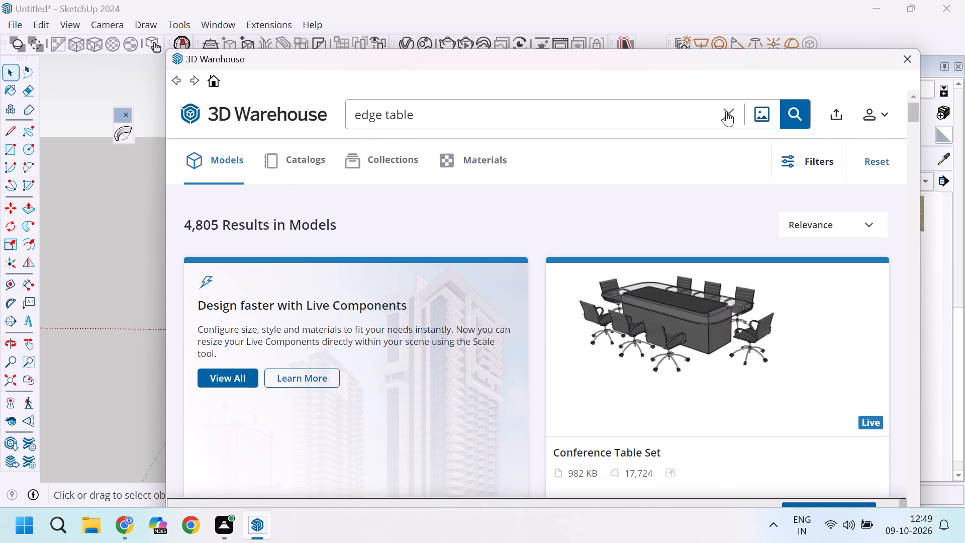
{"action": "scroll", "coordinate": [513, 245], "scroll_direction": "down", "scroll_amount": 5}
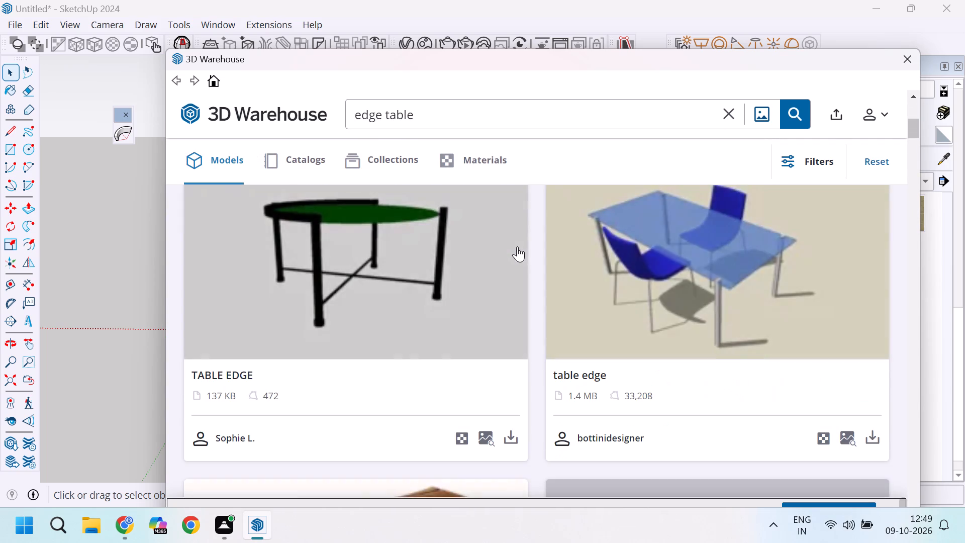
{"action": "scroll", "coordinate": [517, 246], "scroll_direction": "down", "scroll_amount": 2}
{"action": "scroll", "coordinate": [517, 246], "scroll_direction": "up", "scroll_amount": 2}
{"action": "scroll", "coordinate": [517, 246], "scroll_direction": "down", "scroll_amount": 7}
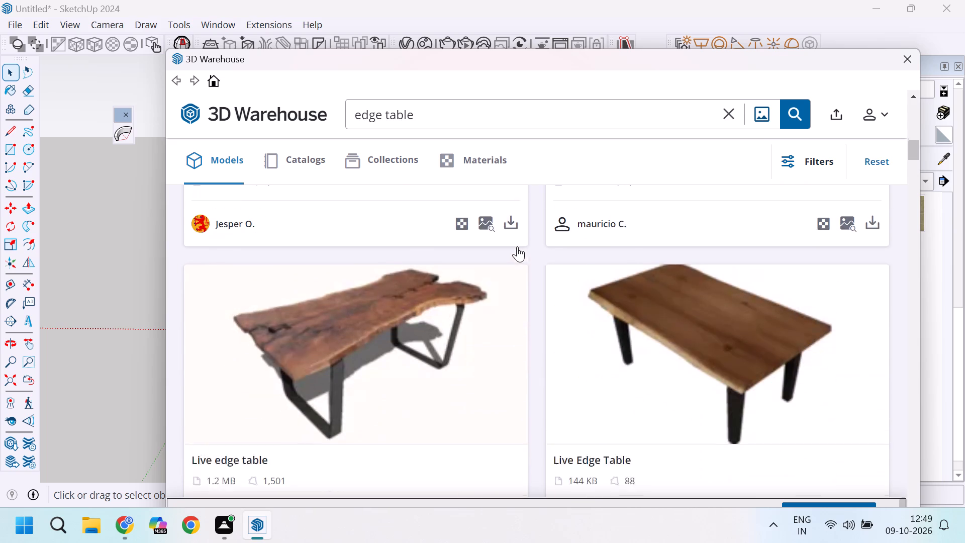
{"action": "scroll", "coordinate": [517, 246], "scroll_direction": "down", "scroll_amount": 5}
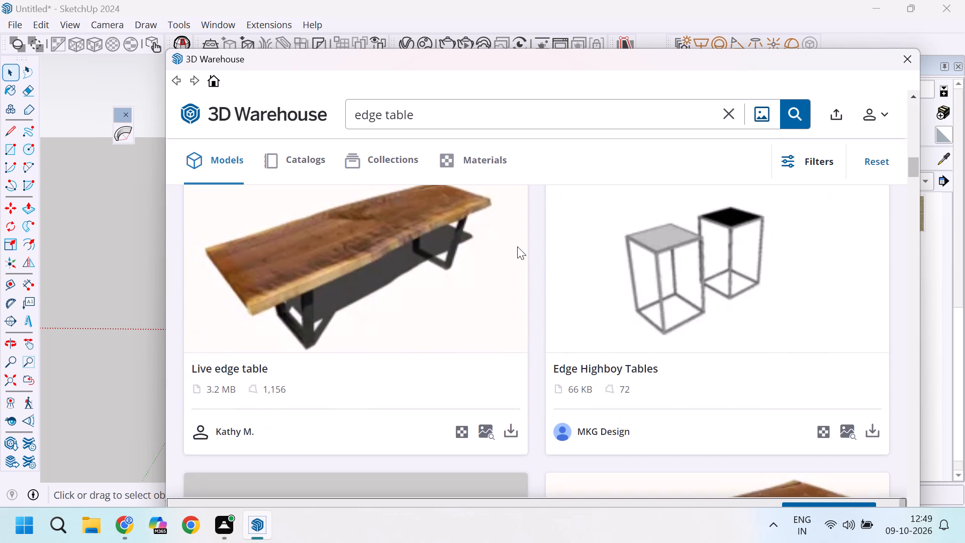
{"action": "scroll", "coordinate": [517, 246], "scroll_direction": "down", "scroll_amount": 9}
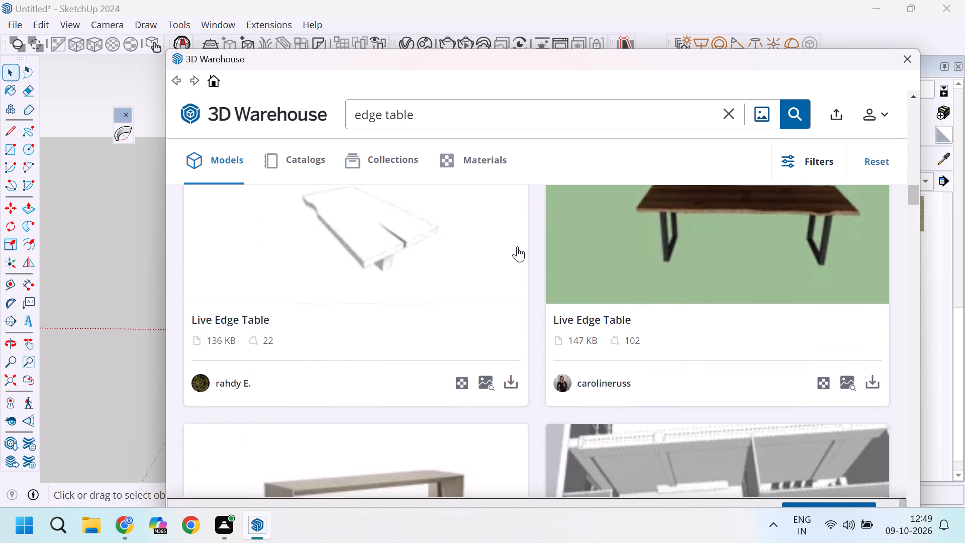
{"action": "scroll", "coordinate": [517, 246], "scroll_direction": "down", "scroll_amount": 11}
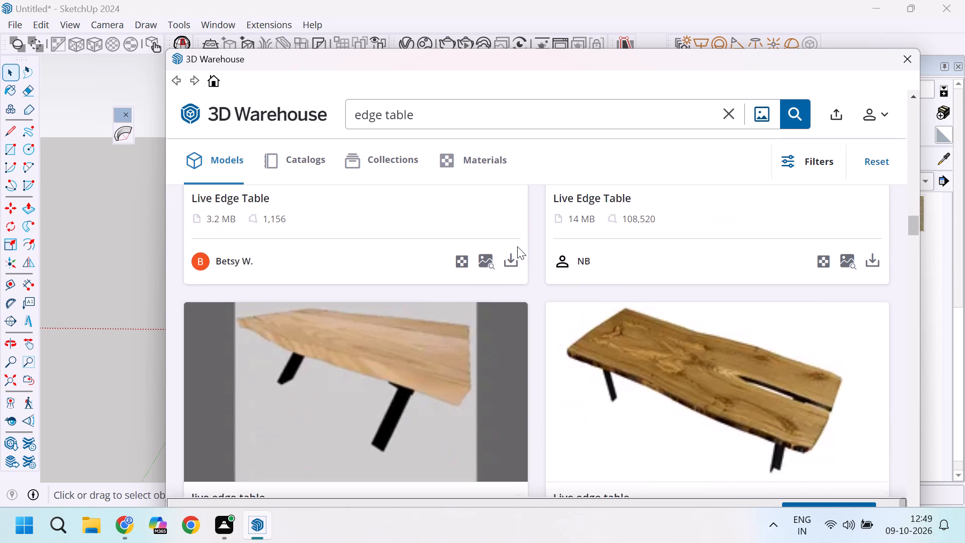
{"action": "scroll", "coordinate": [517, 246], "scroll_direction": "up", "scroll_amount": 2}
{"action": "scroll", "coordinate": [517, 246], "scroll_direction": "down", "scroll_amount": 9}
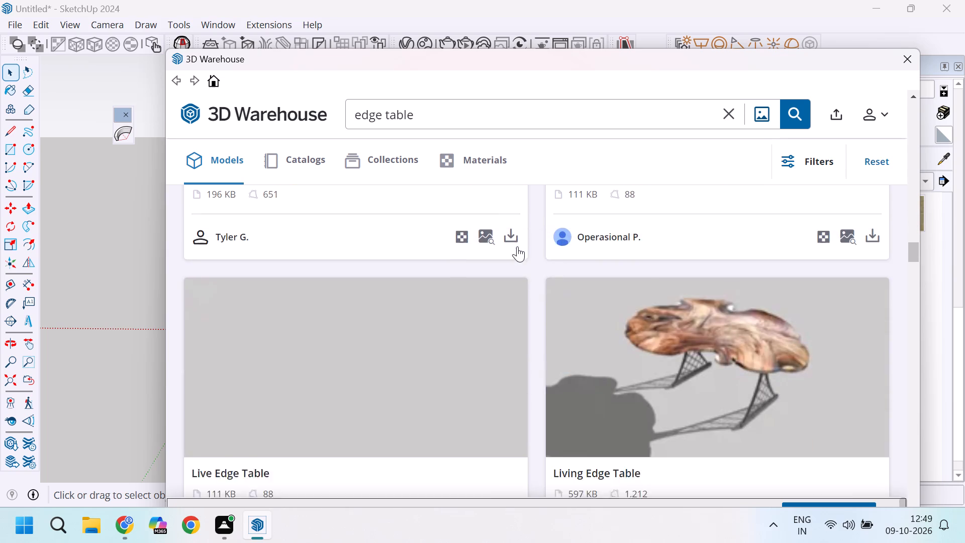
{"action": "scroll", "coordinate": [517, 246], "scroll_direction": "down", "scroll_amount": 11}
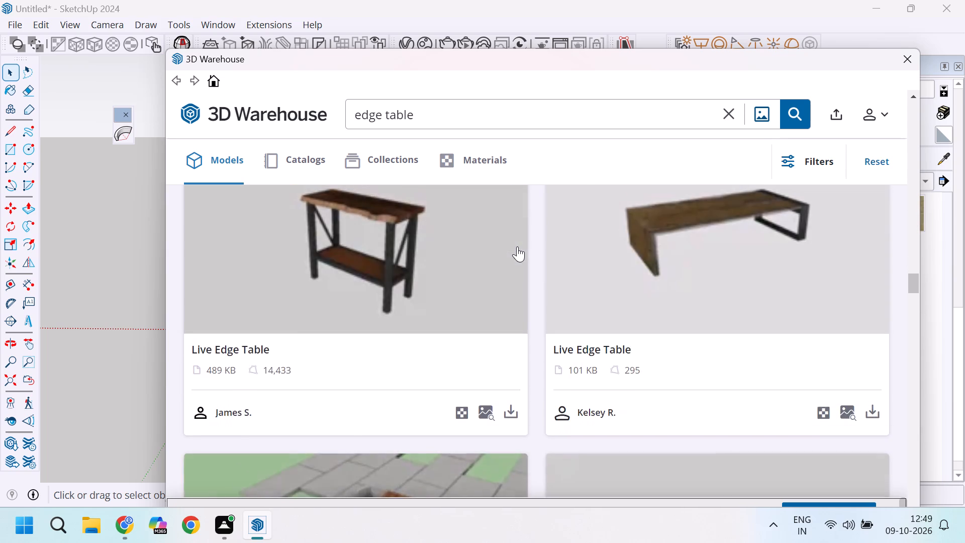
{"action": "scroll", "coordinate": [517, 246], "scroll_direction": "down", "scroll_amount": 10}
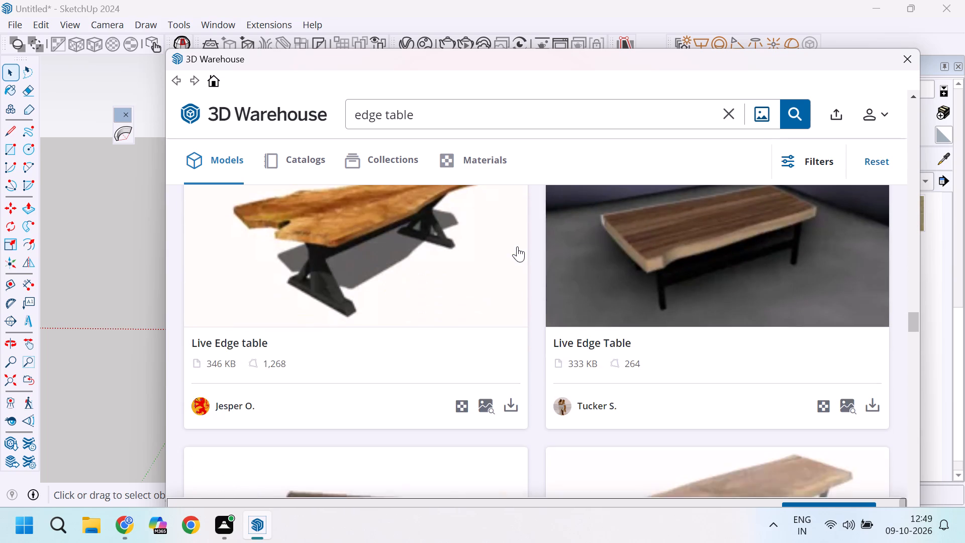
{"action": "scroll", "coordinate": [517, 246], "scroll_direction": "down", "scroll_amount": 1}
Search 3D Warehouse for "table" and browse the models for a suitable dining table.
{"action": "left_click_drag", "start_coordinate": [384, 115], "coordinate": [342, 114]}
{"action": "key", "text": "BackSpace"}
{"action": "key", "text": "Return"}
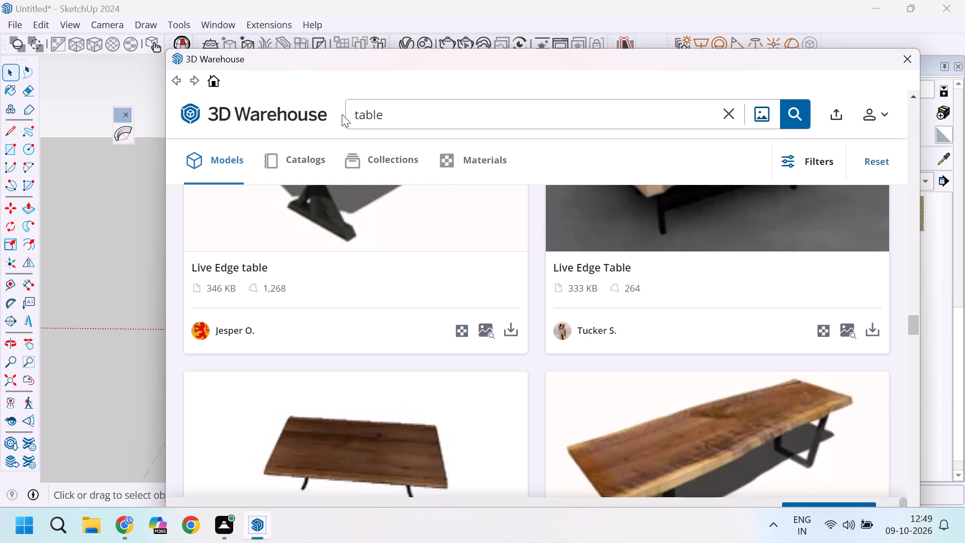
{"action": "scroll", "coordinate": [433, 341], "scroll_direction": "up", "scroll_amount": 12}
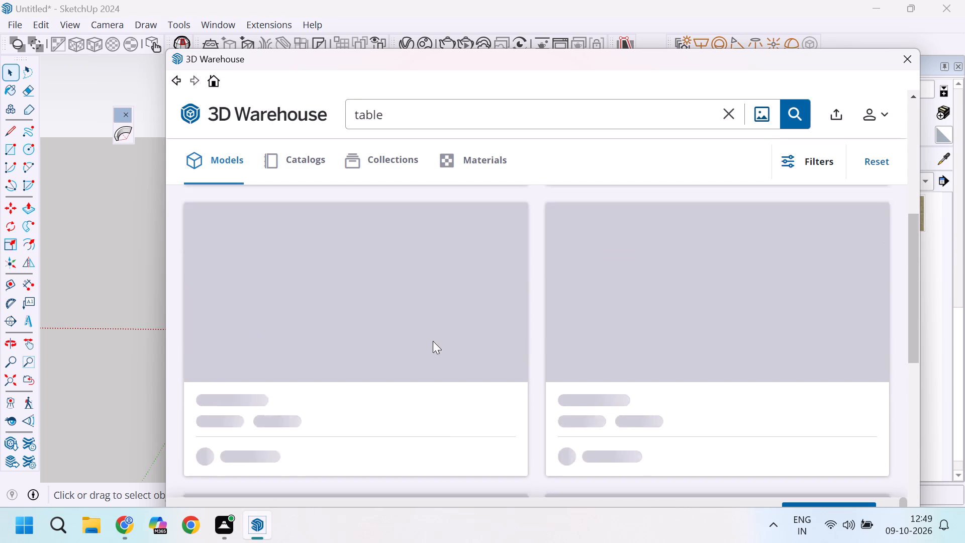
{"action": "scroll", "coordinate": [433, 341], "scroll_direction": "up", "scroll_amount": 16}
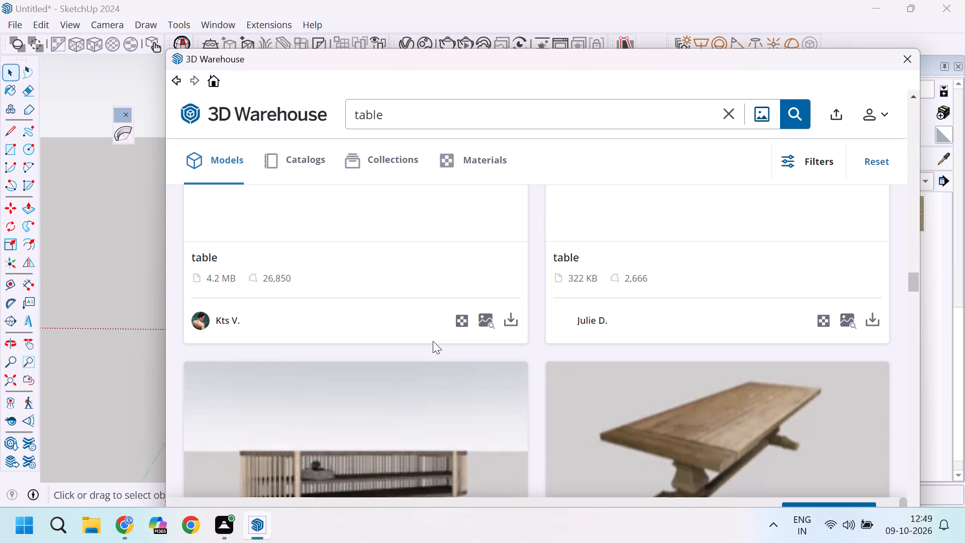
{"action": "scroll", "coordinate": [433, 341], "scroll_direction": "up", "scroll_amount": 20}
{"action": "scroll", "coordinate": [433, 341], "scroll_direction": "up", "scroll_amount": 15}
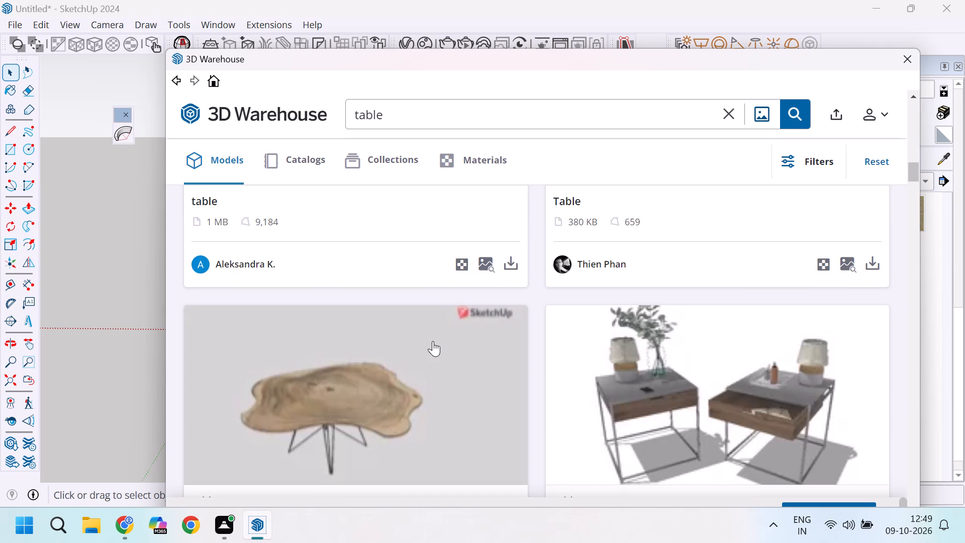
{"action": "scroll", "coordinate": [425, 340], "scroll_direction": "down", "scroll_amount": 8}
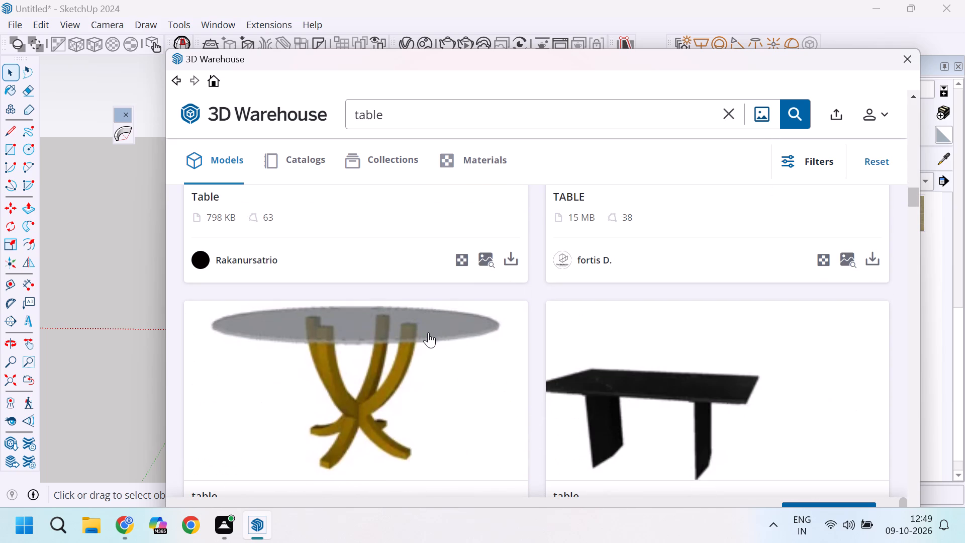
{"action": "scroll", "coordinate": [428, 332], "scroll_direction": "down", "scroll_amount": 5}
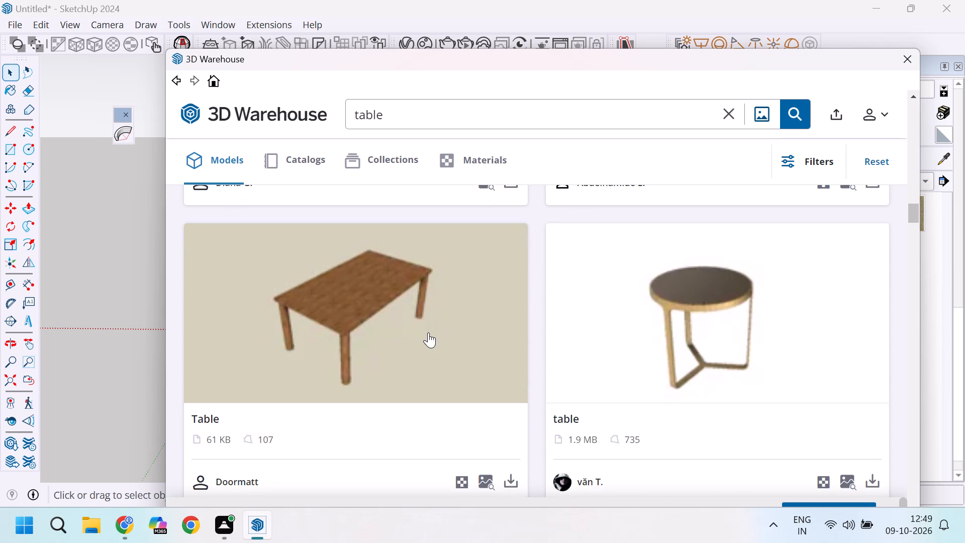
{"action": "scroll", "coordinate": [428, 332], "scroll_direction": "up", "scroll_amount": 15}
{"action": "scroll", "coordinate": [428, 332], "scroll_direction": "up", "scroll_amount": 9}
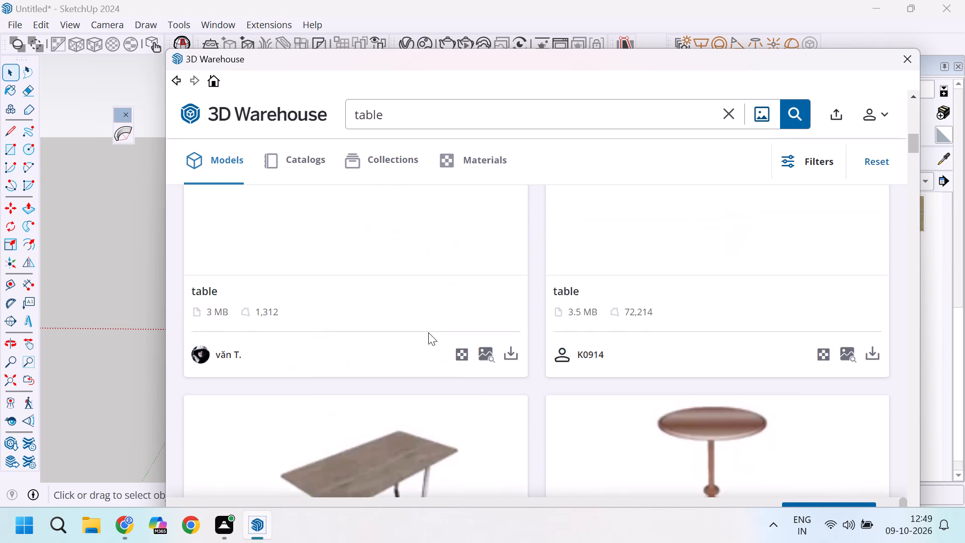
{"action": "scroll", "coordinate": [428, 332], "scroll_direction": "up", "scroll_amount": 6}
{"action": "scroll", "coordinate": [428, 332], "scroll_direction": "down", "scroll_amount": 7}
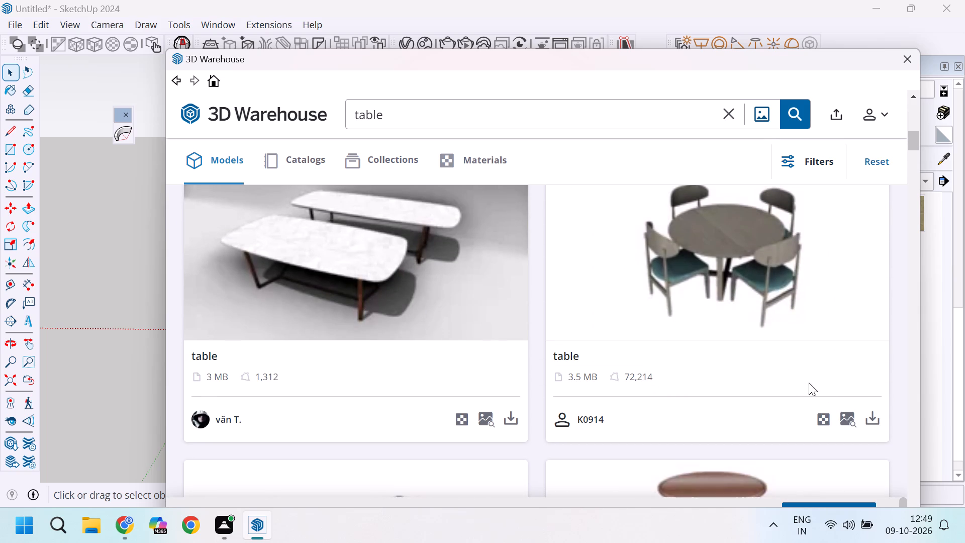
Search 3D Warehouse for models visually similar to the round table with four teal-seated chairs and compare the first dining sets.
{"action": "left_click", "coordinate": [851, 420]}
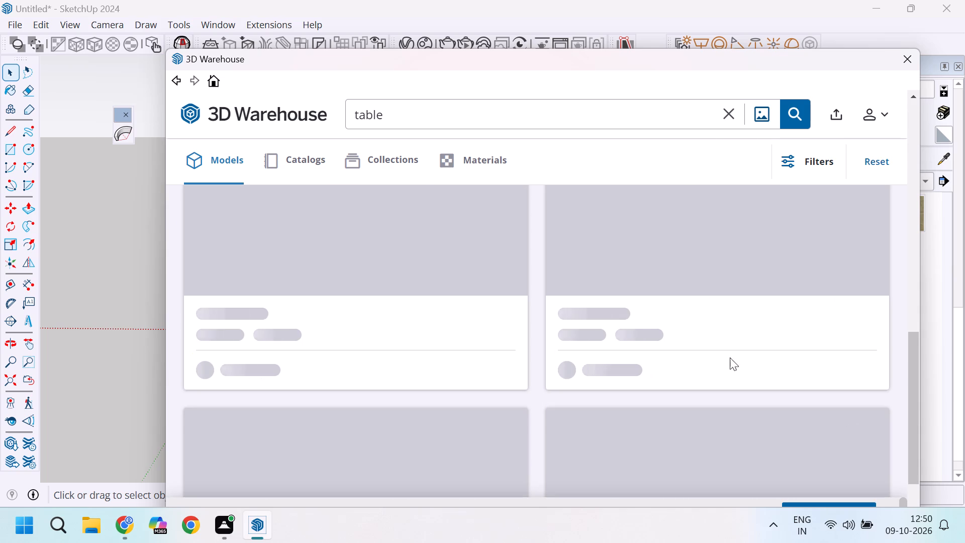
{"action": "scroll", "coordinate": [447, 285], "scroll_direction": "up", "scroll_amount": 19}
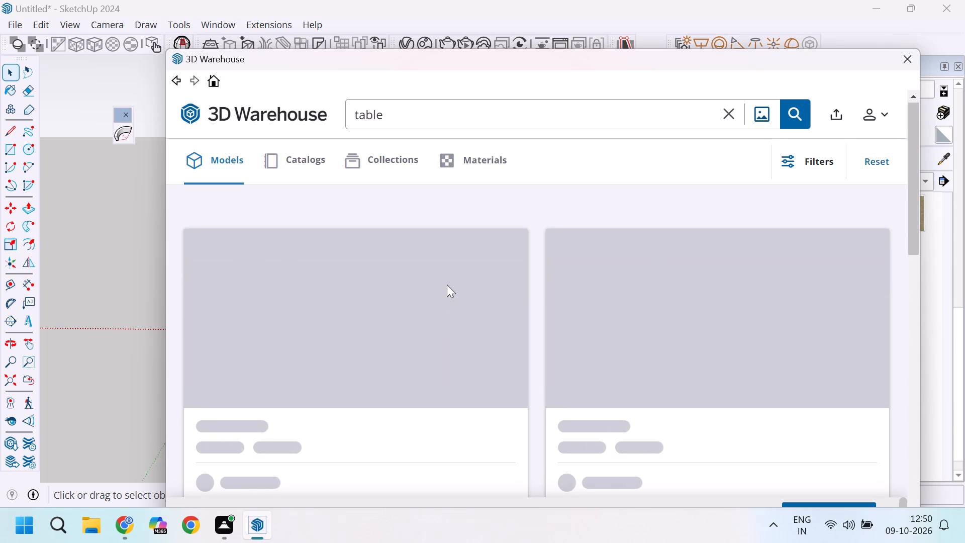
{"action": "scroll", "coordinate": [447, 285], "scroll_direction": "up", "scroll_amount": 1}
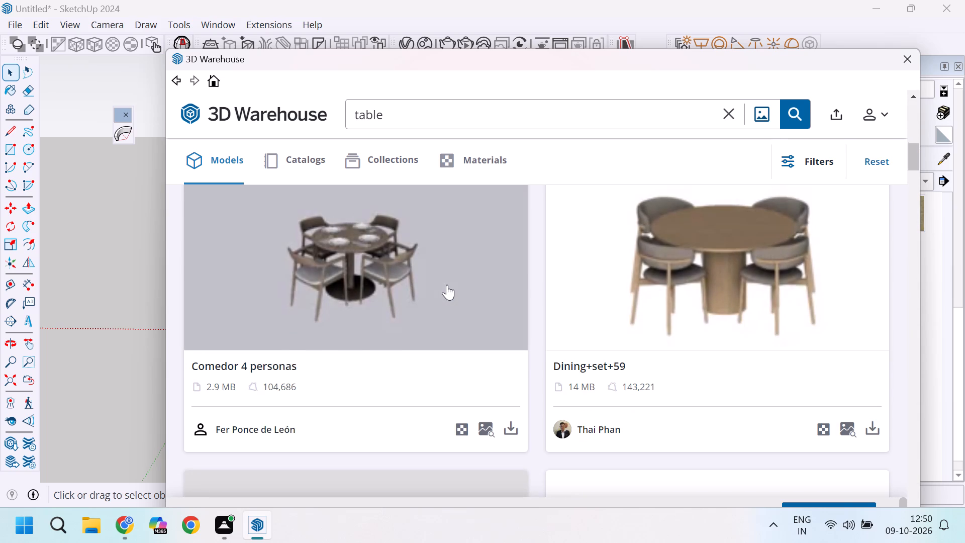
{"action": "scroll", "coordinate": [447, 285], "scroll_direction": "up", "scroll_amount": 1}
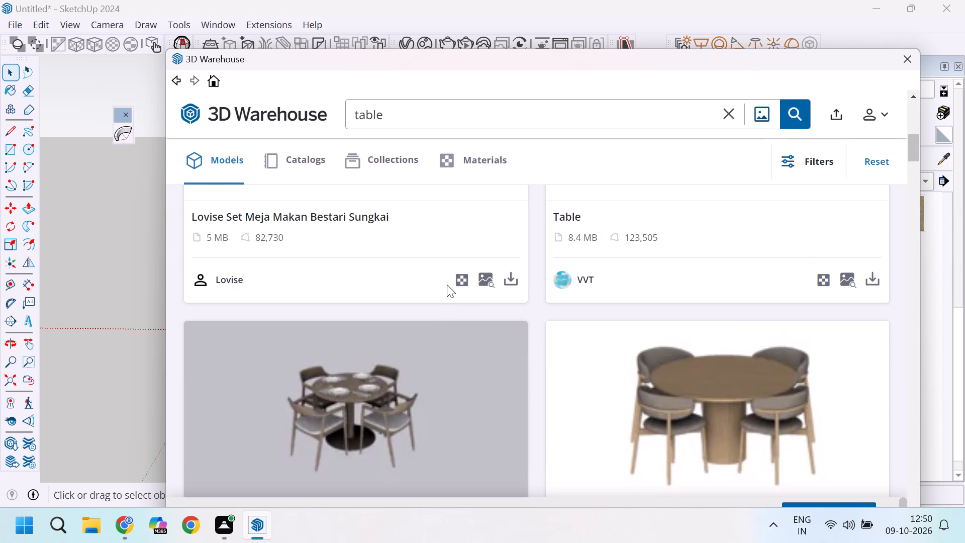
{"action": "scroll", "coordinate": [424, 302], "scroll_direction": "down", "scroll_amount": 3}
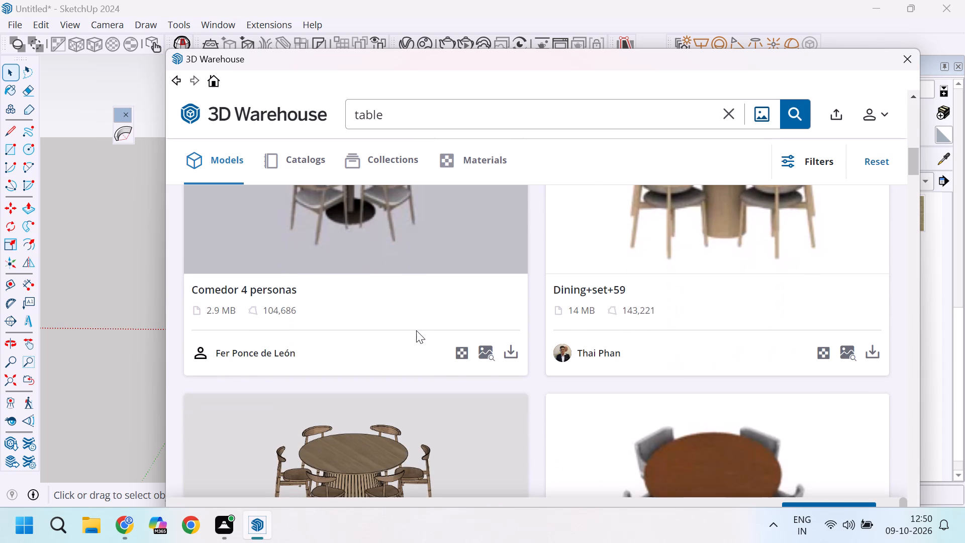
{"action": "scroll", "coordinate": [416, 330], "scroll_direction": "up", "scroll_amount": 1}
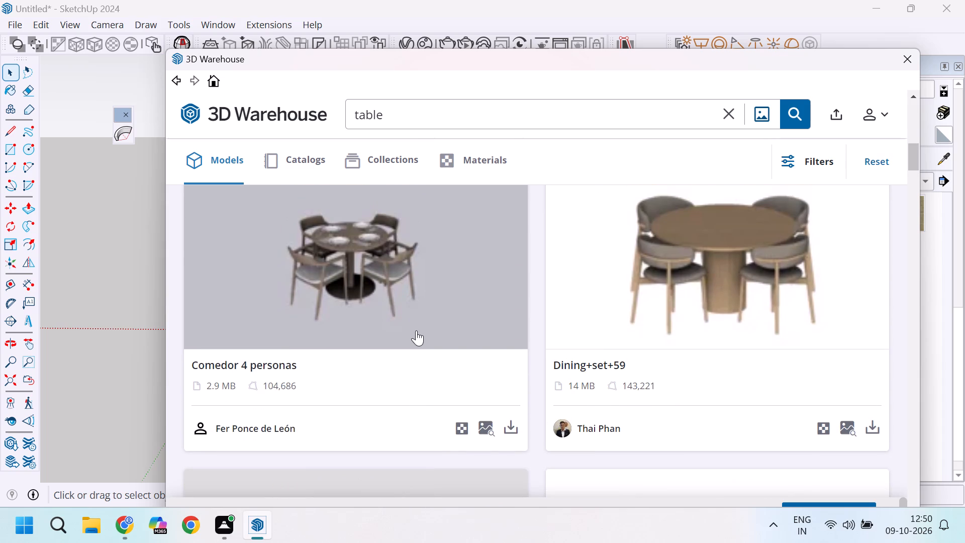
{"action": "scroll", "coordinate": [444, 344], "scroll_direction": "down", "scroll_amount": 3}
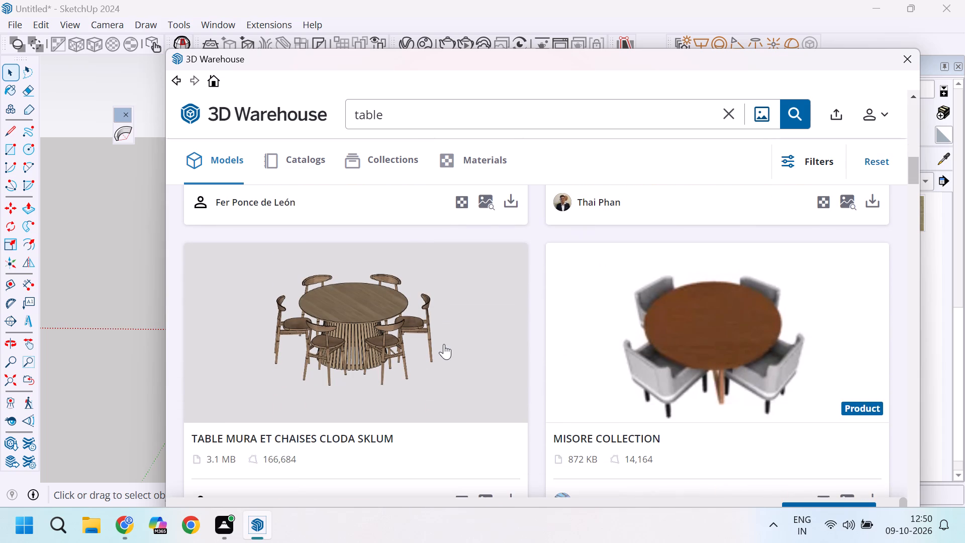
{"action": "scroll", "coordinate": [444, 344], "scroll_direction": "down", "scroll_amount": 2}
{"action": "scroll", "coordinate": [444, 344], "scroll_direction": "up", "scroll_amount": 1}
{"action": "scroll", "coordinate": [444, 344], "scroll_direction": "down", "scroll_amount": 1}
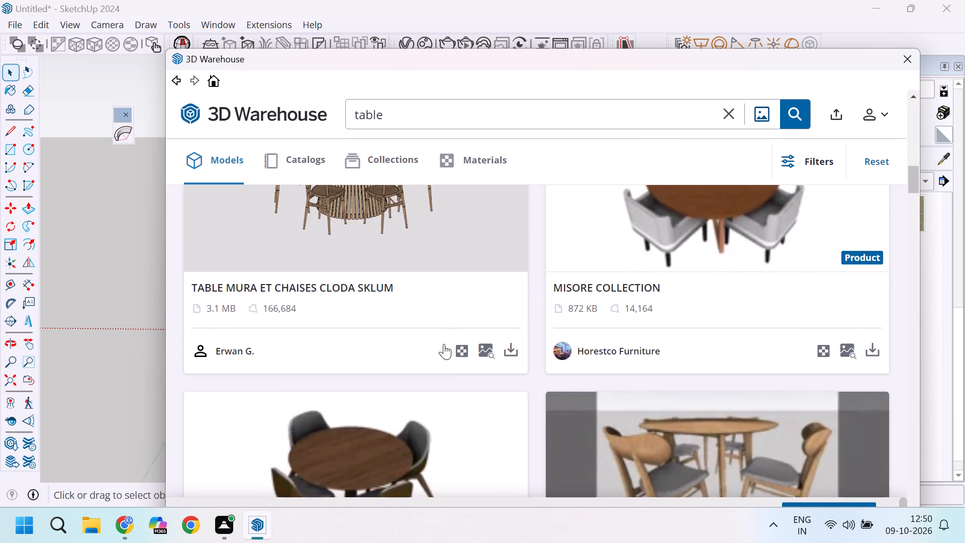
{"action": "scroll", "coordinate": [444, 344], "scroll_direction": "up", "scroll_amount": 2}
{"action": "scroll", "coordinate": [444, 344], "scroll_direction": "down", "scroll_amount": 3}
{"action": "scroll", "coordinate": [444, 344], "scroll_direction": "up", "scroll_amount": 1}
{"action": "scroll", "coordinate": [444, 344], "scroll_direction": "down", "scroll_amount": 3}
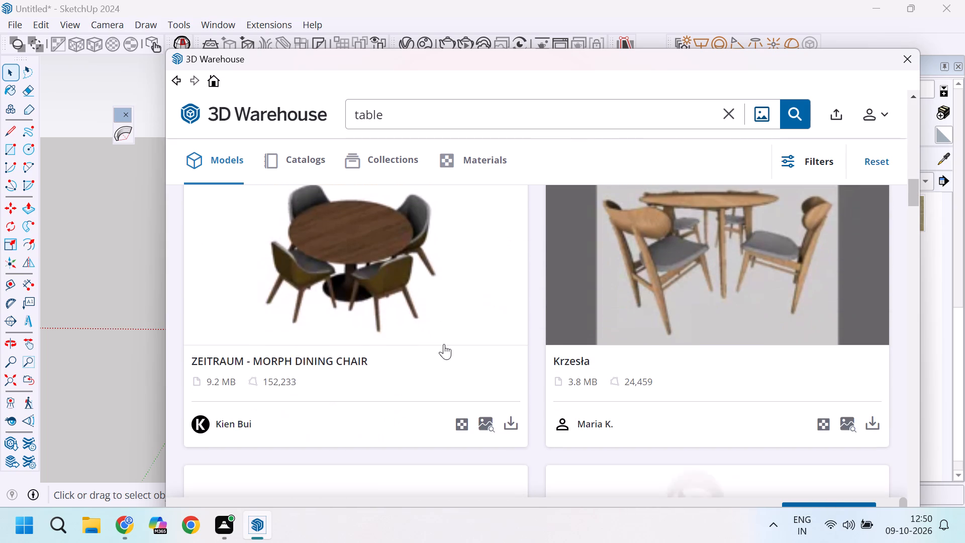
{"action": "scroll", "coordinate": [444, 344], "scroll_direction": "up", "scroll_amount": 1}
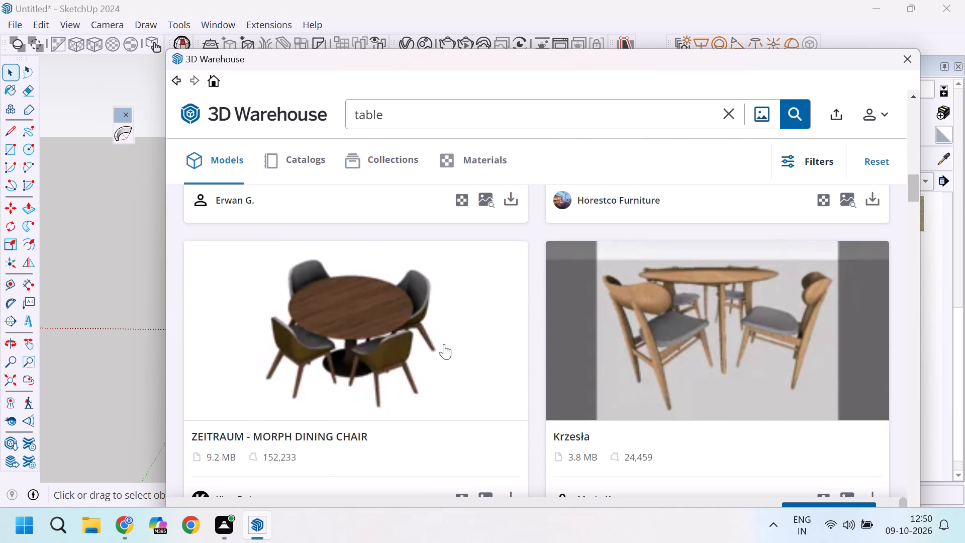
{"action": "scroll", "coordinate": [444, 344], "scroll_direction": "down", "scroll_amount": 4}
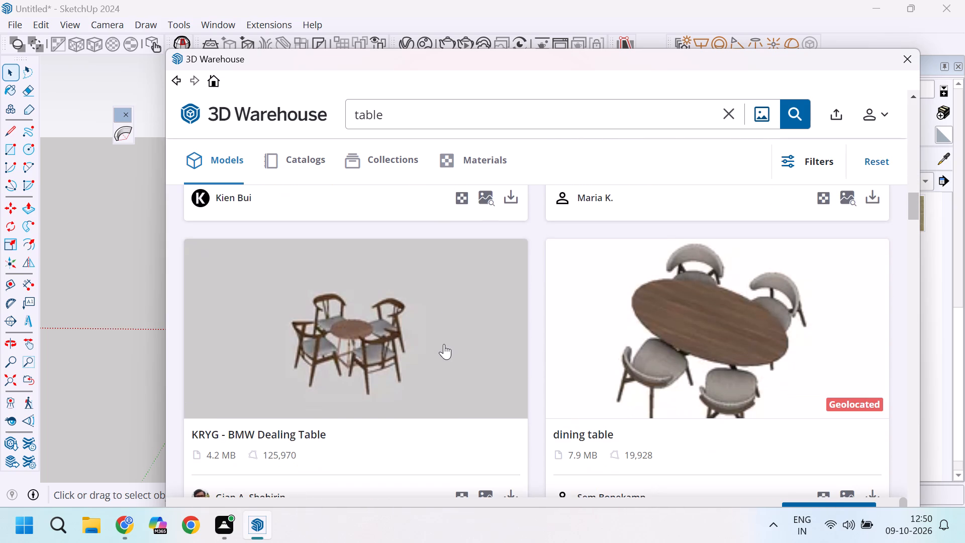
Browse further through the visually similar table-and-chair models for a four-seat dining set that suits the room.
{"action": "scroll", "coordinate": [444, 344], "scroll_direction": "down", "scroll_amount": 4}
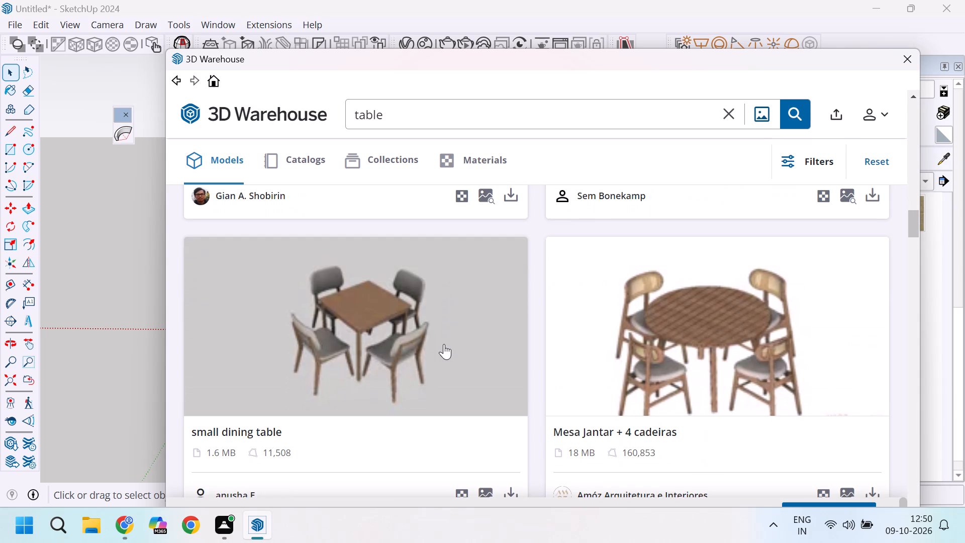
{"action": "scroll", "coordinate": [444, 344], "scroll_direction": "down", "scroll_amount": 4}
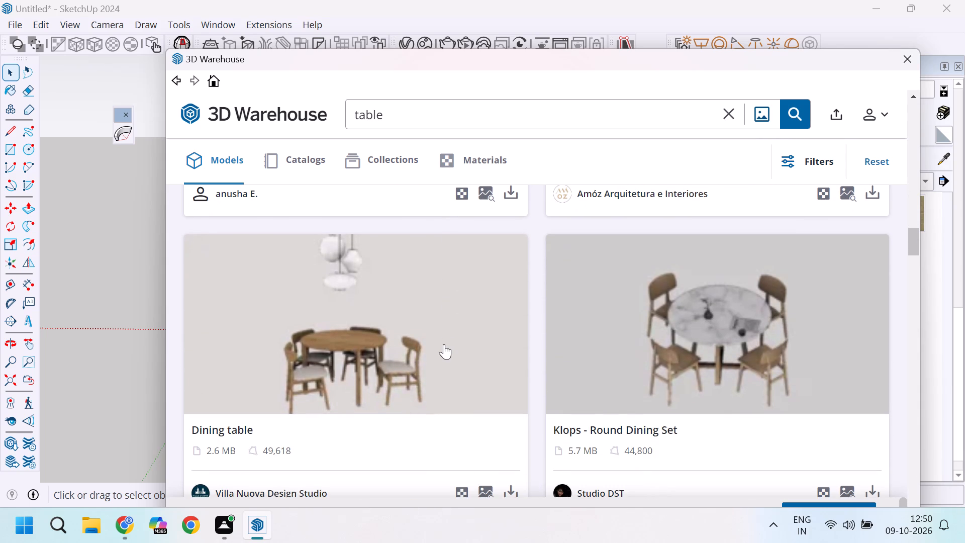
{"action": "scroll", "coordinate": [444, 344], "scroll_direction": "down", "scroll_amount": 4}
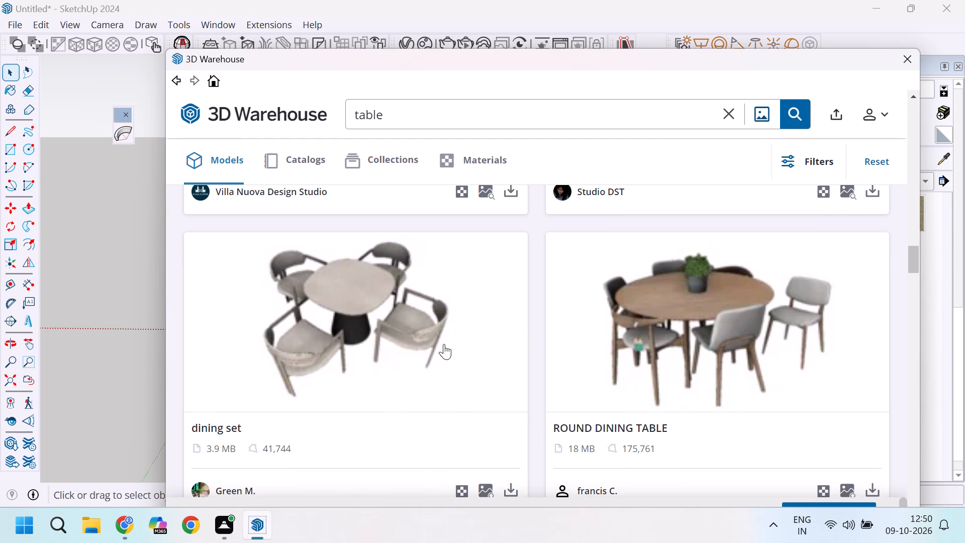
{"action": "scroll", "coordinate": [444, 344], "scroll_direction": "down", "scroll_amount": 2}
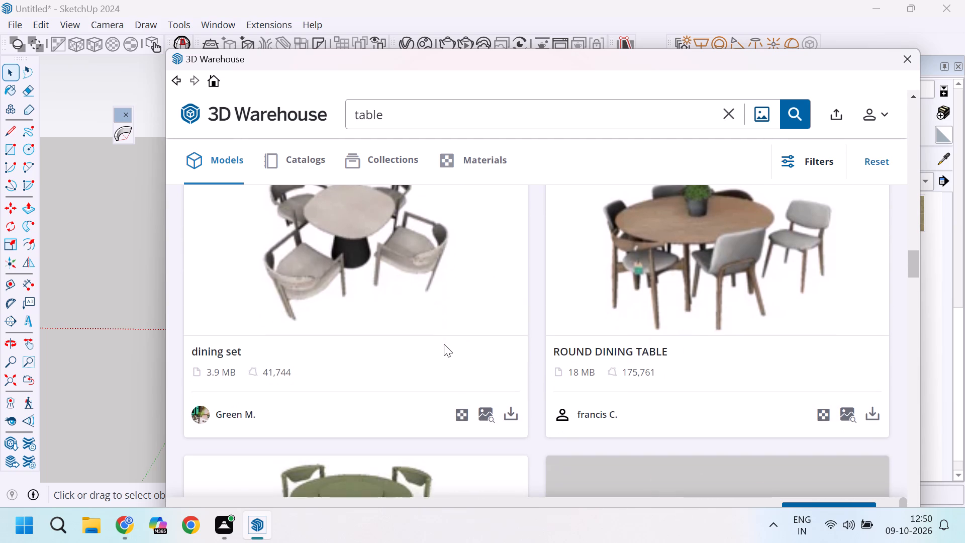
{"action": "scroll", "coordinate": [444, 344], "scroll_direction": "down", "scroll_amount": 5}
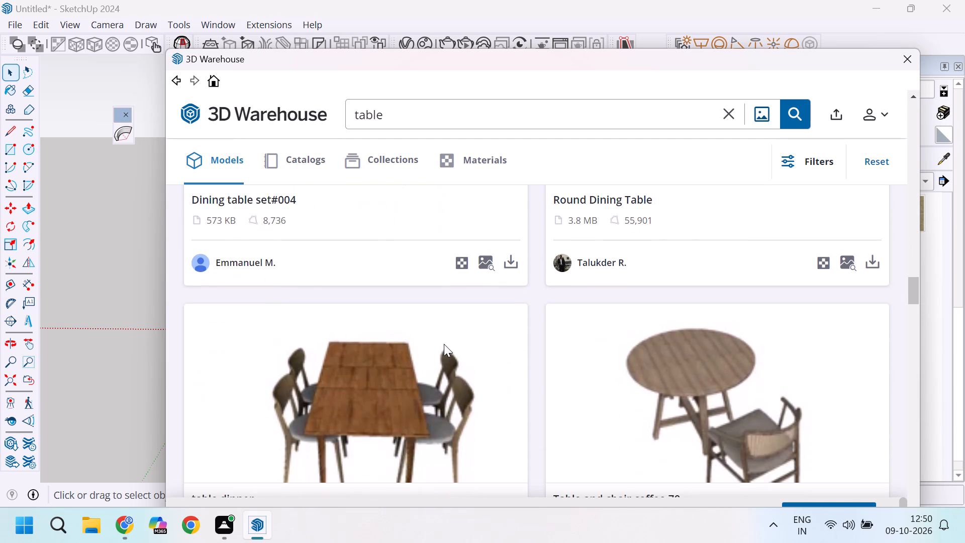
{"action": "scroll", "coordinate": [444, 344], "scroll_direction": "down", "scroll_amount": 13}
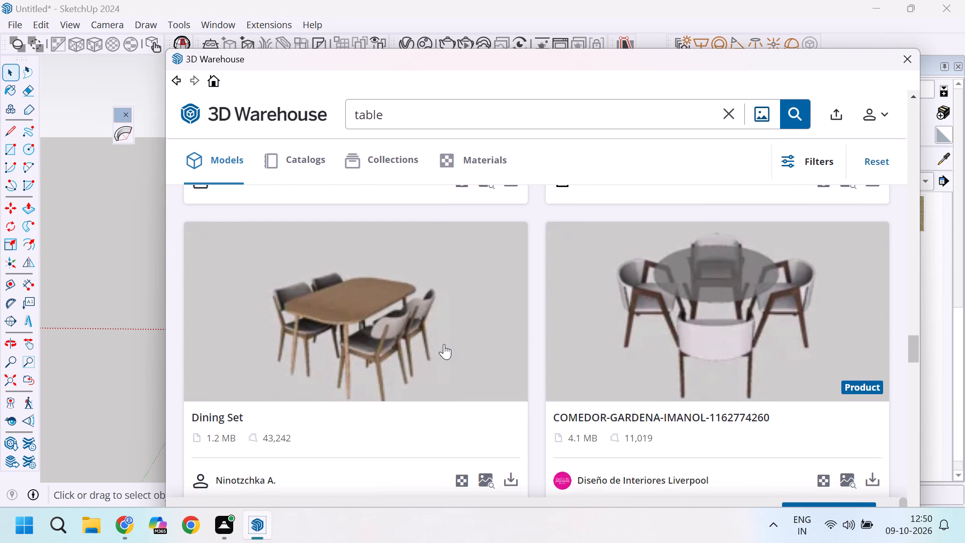
{"action": "scroll", "coordinate": [444, 344], "scroll_direction": "down", "scroll_amount": 3}
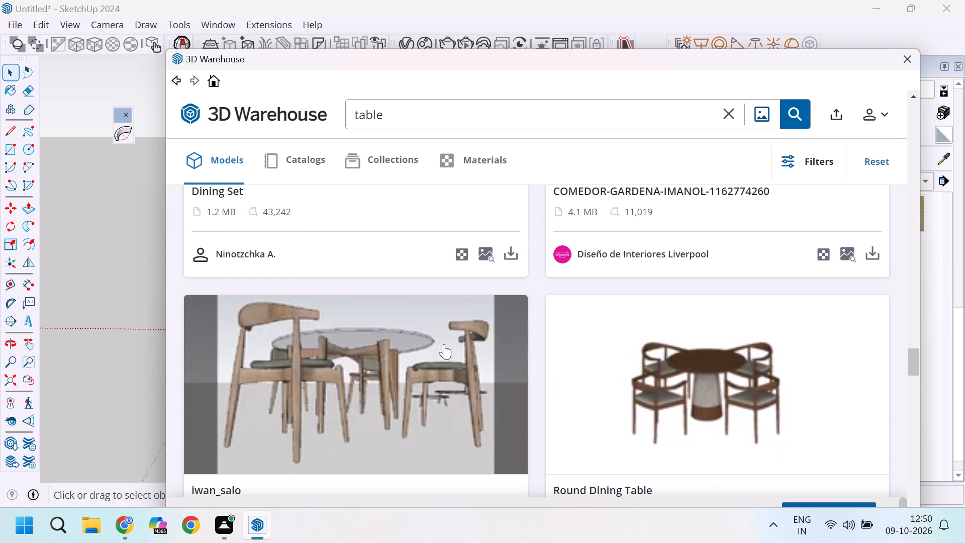
{"action": "scroll", "coordinate": [444, 344], "scroll_direction": "down", "scroll_amount": 4}
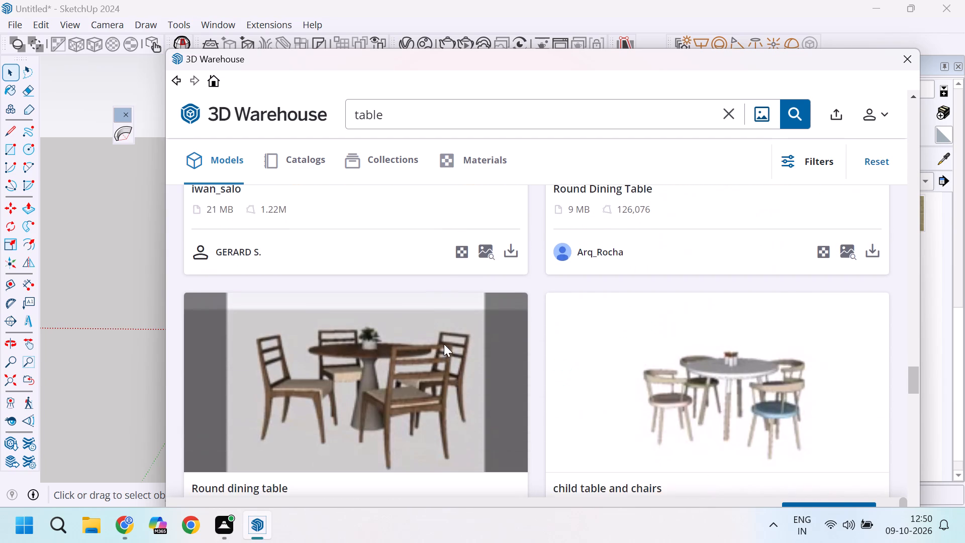
{"action": "scroll", "coordinate": [444, 344], "scroll_direction": "down", "scroll_amount": 1}
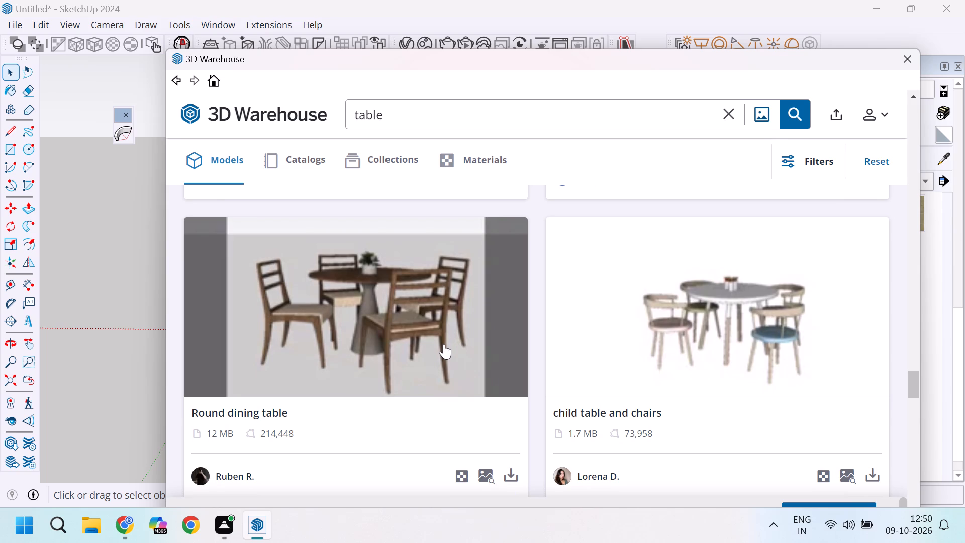
{"action": "scroll", "coordinate": [444, 344], "scroll_direction": "down", "scroll_amount": 1}
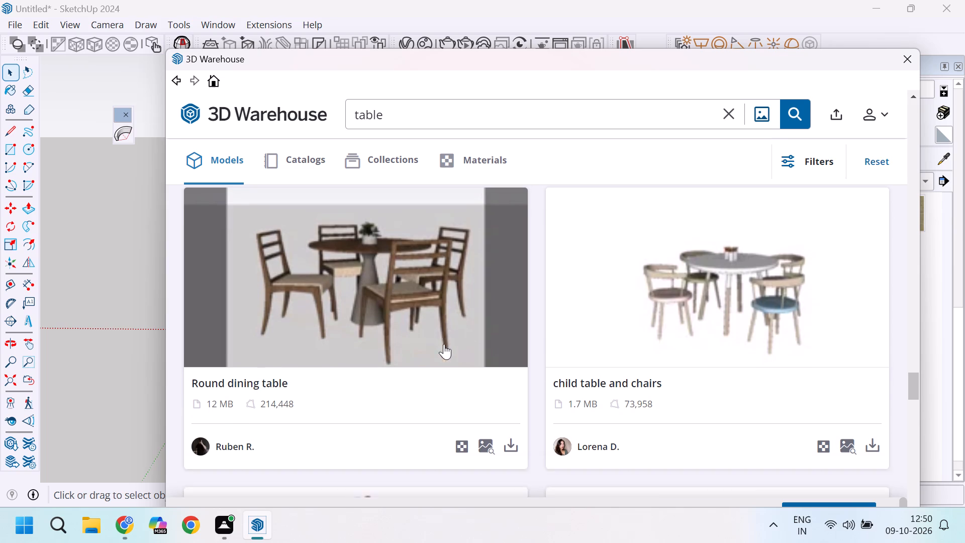
{"action": "scroll", "coordinate": [444, 344], "scroll_direction": "up", "scroll_amount": 1}
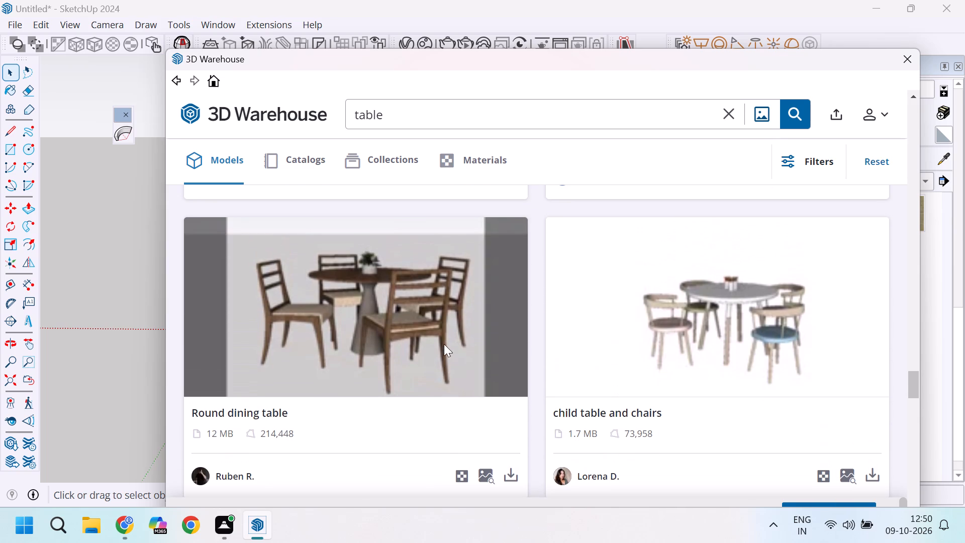
{"action": "scroll", "coordinate": [444, 344], "scroll_direction": "down", "scroll_amount": 3}
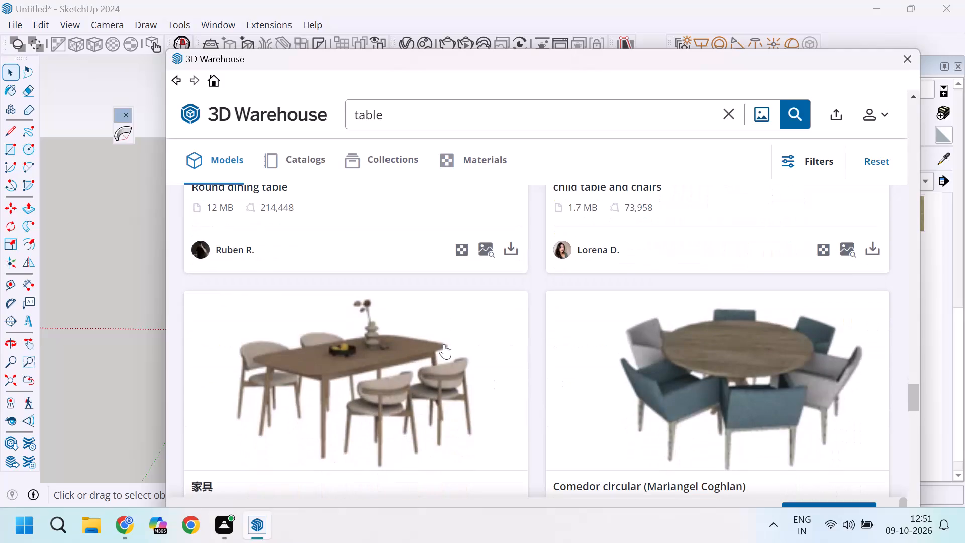
{"action": "scroll", "coordinate": [444, 344], "scroll_direction": "down", "scroll_amount": 9}
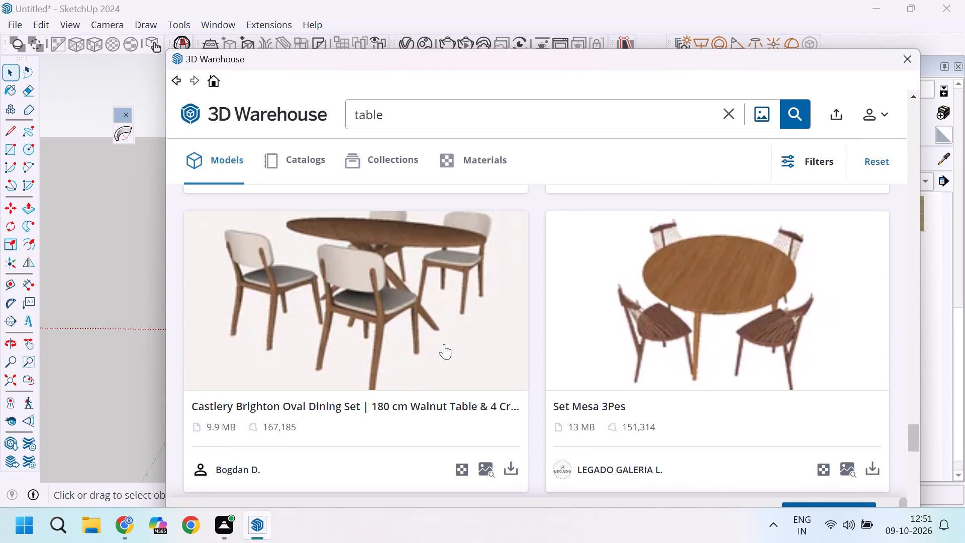
{"action": "scroll", "coordinate": [444, 344], "scroll_direction": "down", "scroll_amount": 7}
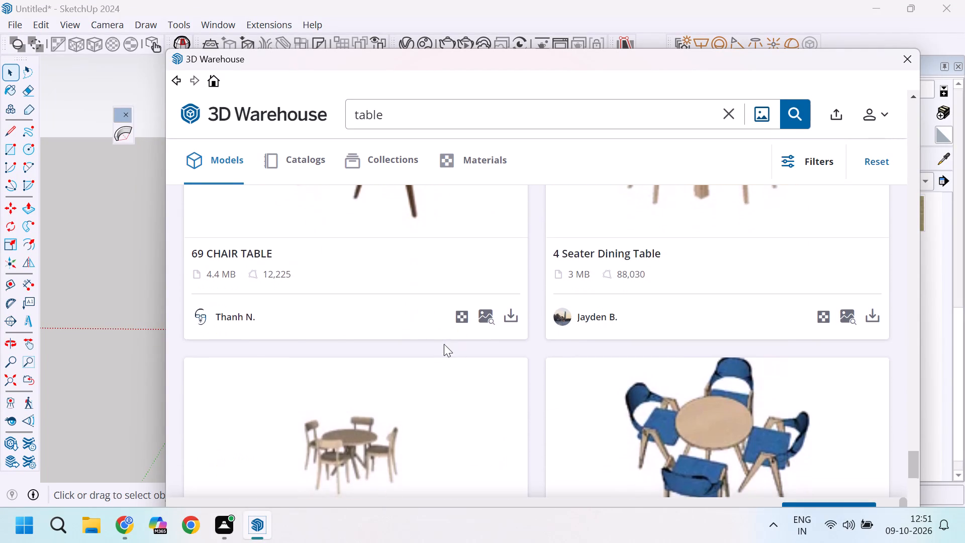
{"action": "scroll", "coordinate": [444, 344], "scroll_direction": "down", "scroll_amount": 5}
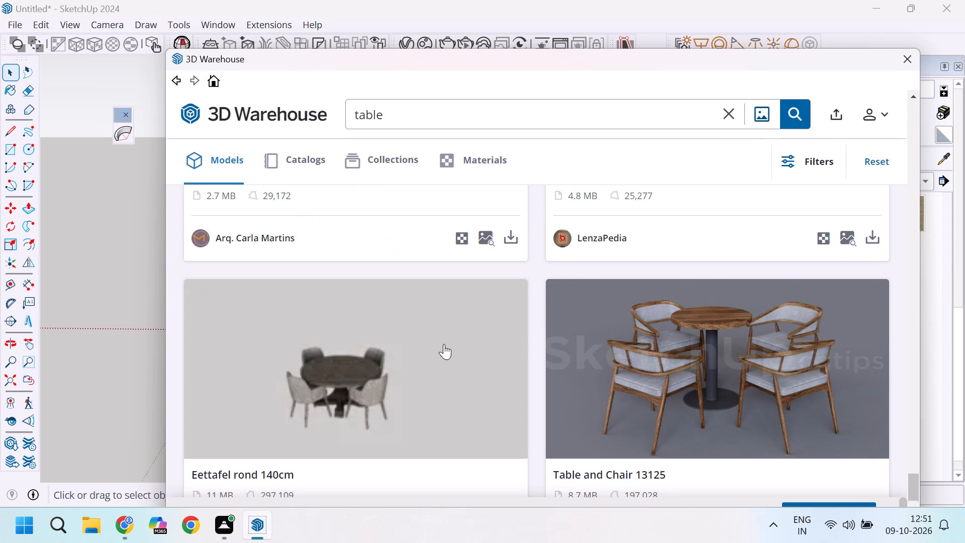
{"action": "scroll", "coordinate": [444, 344], "scroll_direction": "down", "scroll_amount": 4}
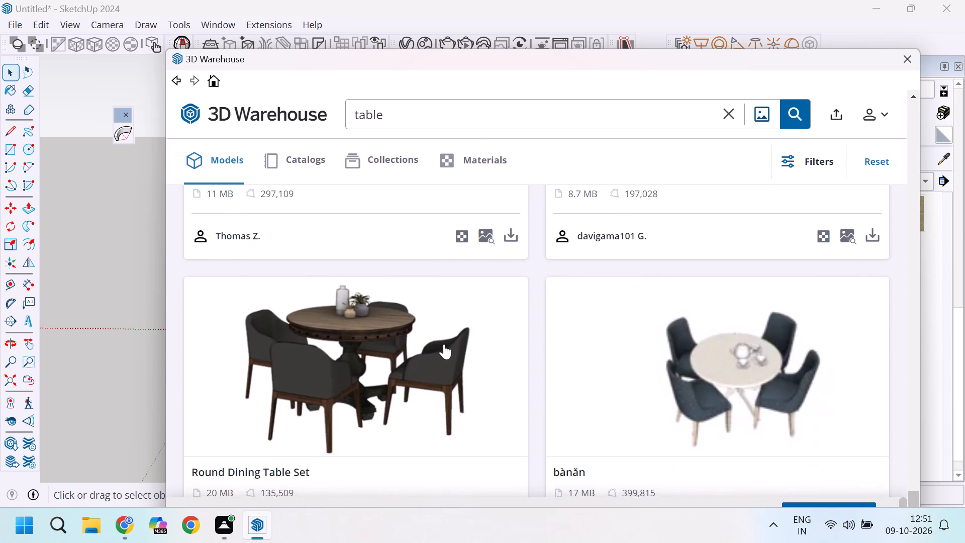
{"action": "scroll", "coordinate": [444, 344], "scroll_direction": "down", "scroll_amount": 5}
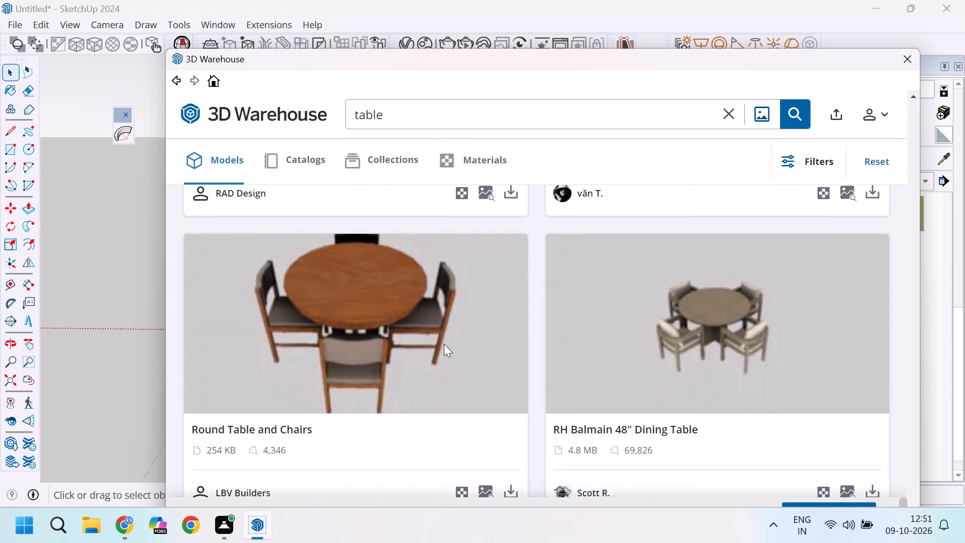
{"action": "scroll", "coordinate": [444, 344], "scroll_direction": "down", "scroll_amount": 3}
Download the 12 MB "Round dining table" set into the model and place it on the room's floor beside the veneered table row, near the open front.
{"action": "scroll", "coordinate": [444, 344], "scroll_direction": "up", "scroll_amount": 18}
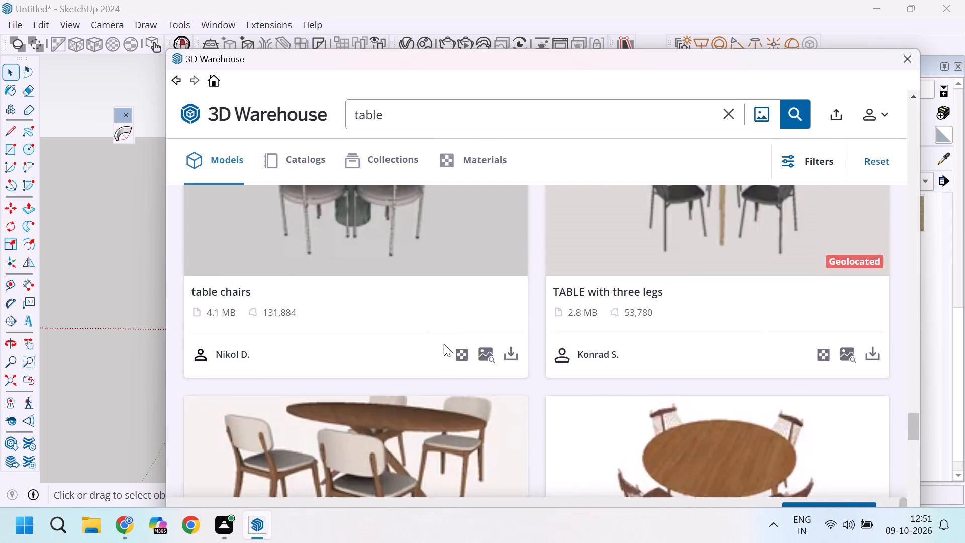
{"action": "scroll", "coordinate": [444, 344], "scroll_direction": "up", "scroll_amount": 11}
{"action": "scroll", "coordinate": [444, 344], "scroll_direction": "down", "scroll_amount": 5}
{"action": "scroll", "coordinate": [444, 344], "scroll_direction": "up", "scroll_amount": 8}
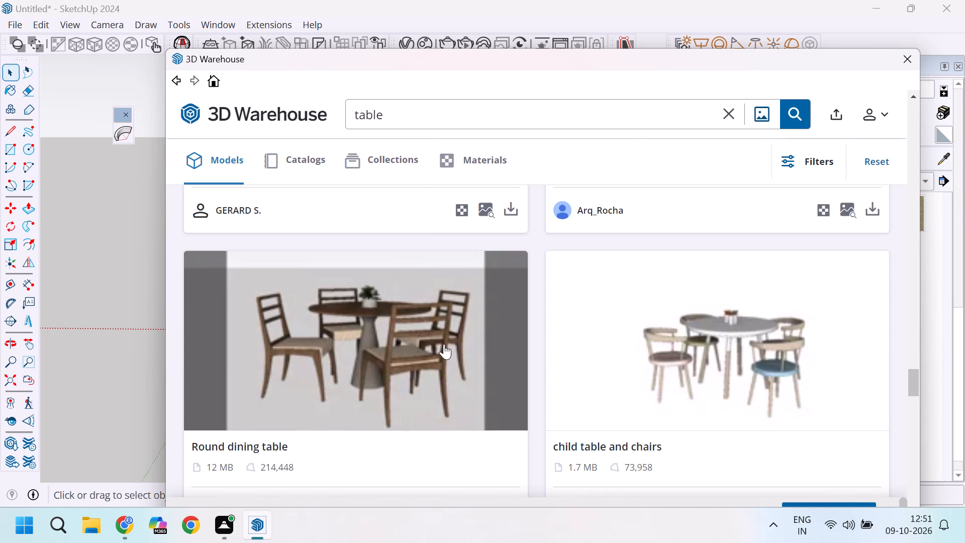
{"action": "scroll", "coordinate": [408, 290], "scroll_direction": "down", "scroll_amount": 2}
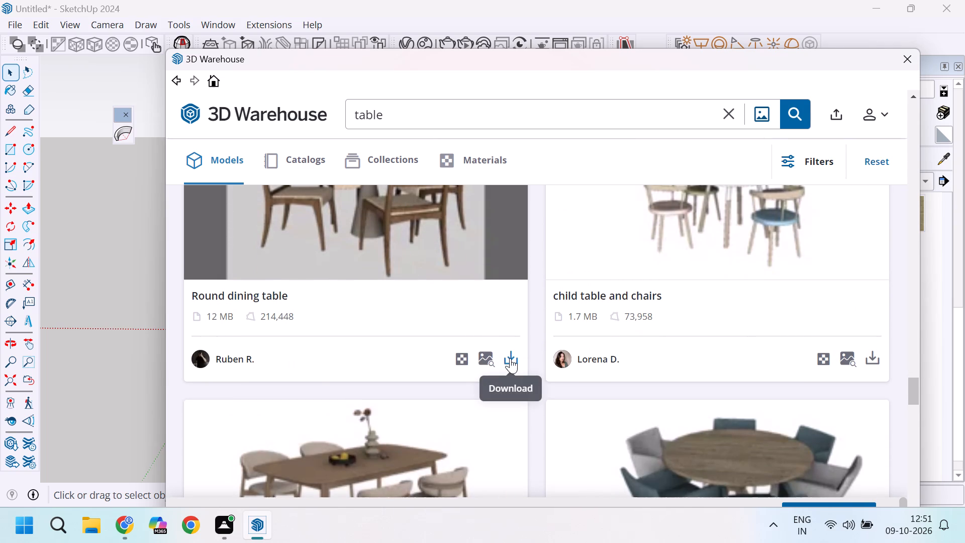
{"action": "left_click", "coordinate": [516, 356]}
{"action": "left_click", "coordinate": [509, 324]}
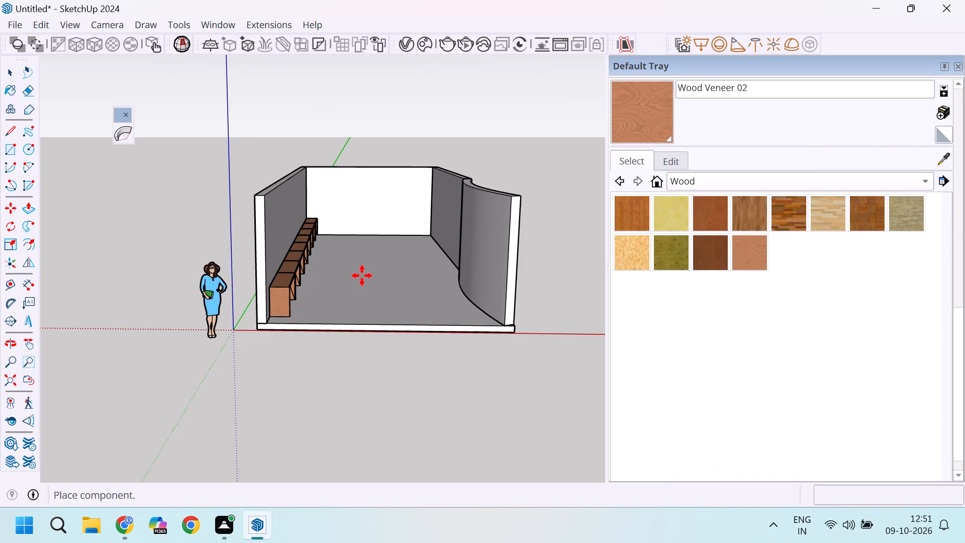
{"action": "scroll", "coordinate": [289, 322], "scroll_direction": "down", "scroll_amount": 12}
{"action": "scroll", "coordinate": [320, 315], "scroll_direction": "up", "scroll_amount": 14}
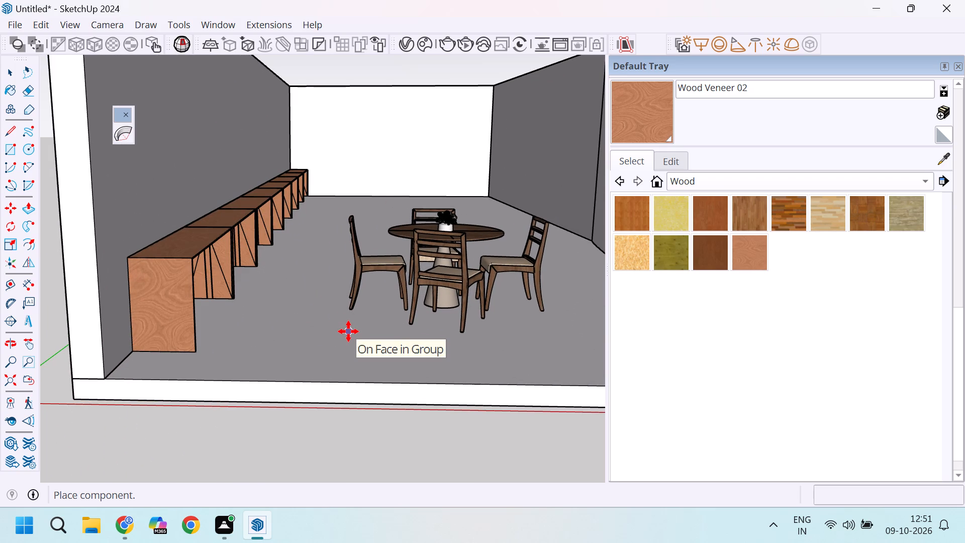
{"action": "left_click", "coordinate": [348, 331]}
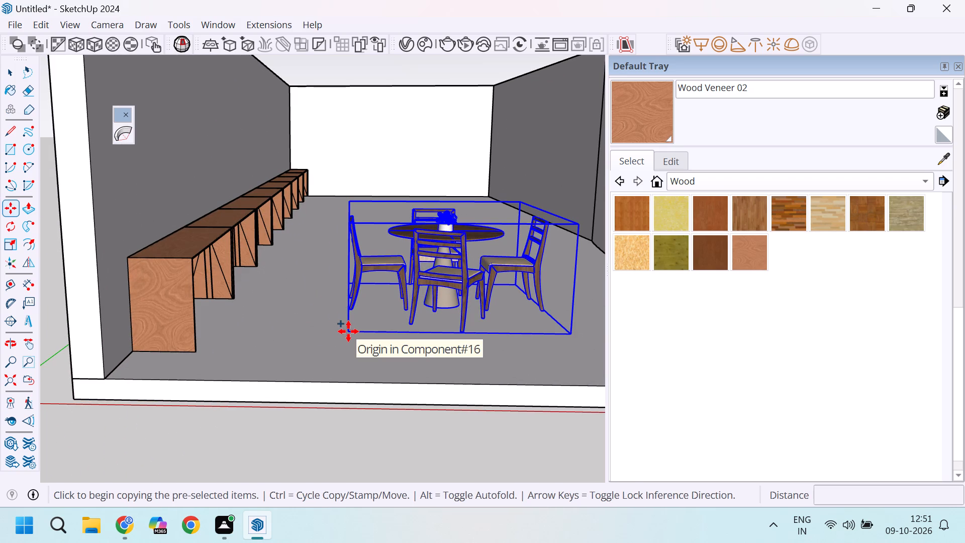
Copy the round dining set three times down the room, about 11' 2", 25' 5" and 35' 9" from the original.
{"action": "left_click", "coordinate": [348, 331]}
{"action": "middle_click_drag", "start_coordinate": [371, 176], "coordinate": [372, 180]}
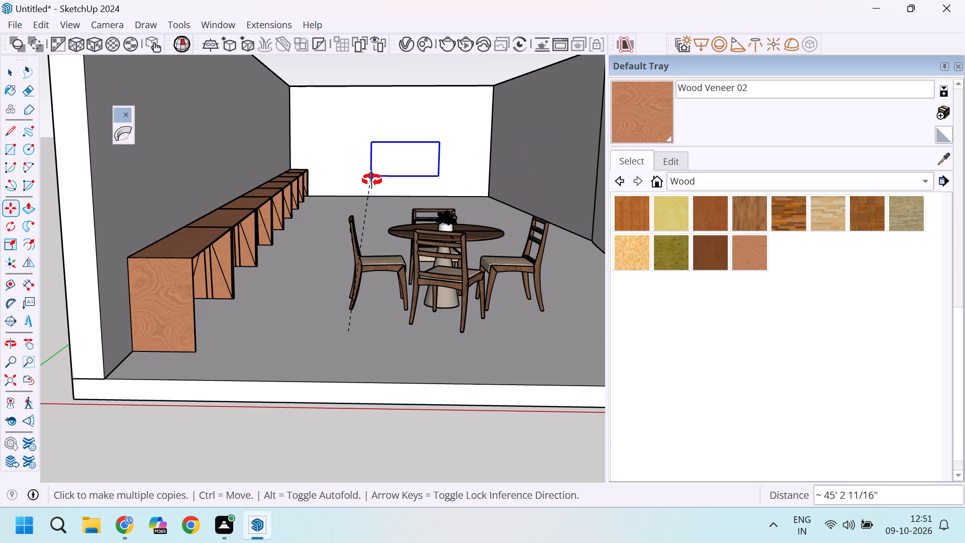
{"action": "middle_click_drag", "start_coordinate": [372, 180], "coordinate": [376, 352]}
{"action": "scroll", "coordinate": [394, 361], "scroll_direction": "down", "scroll_amount": 10}
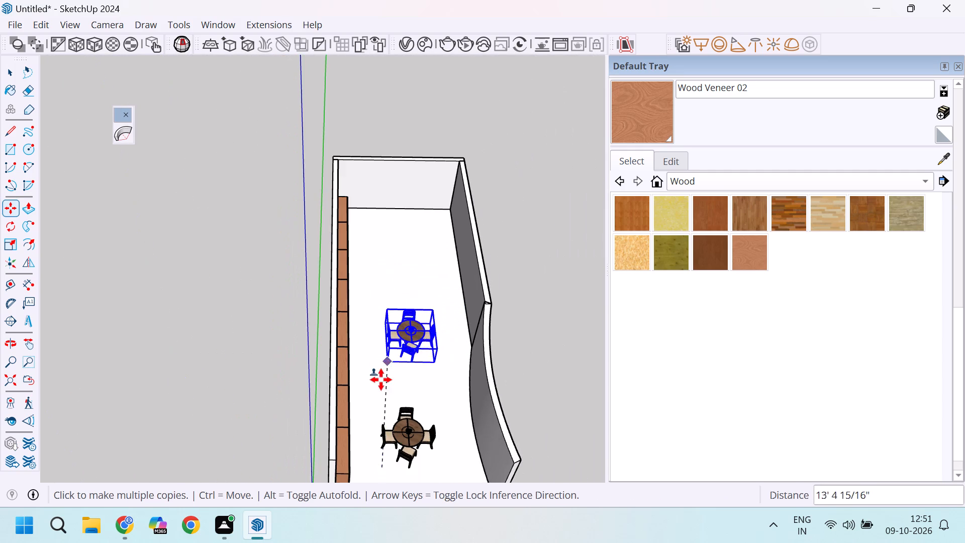
{"action": "scroll", "coordinate": [381, 381], "scroll_direction": "up", "scroll_amount": 4}
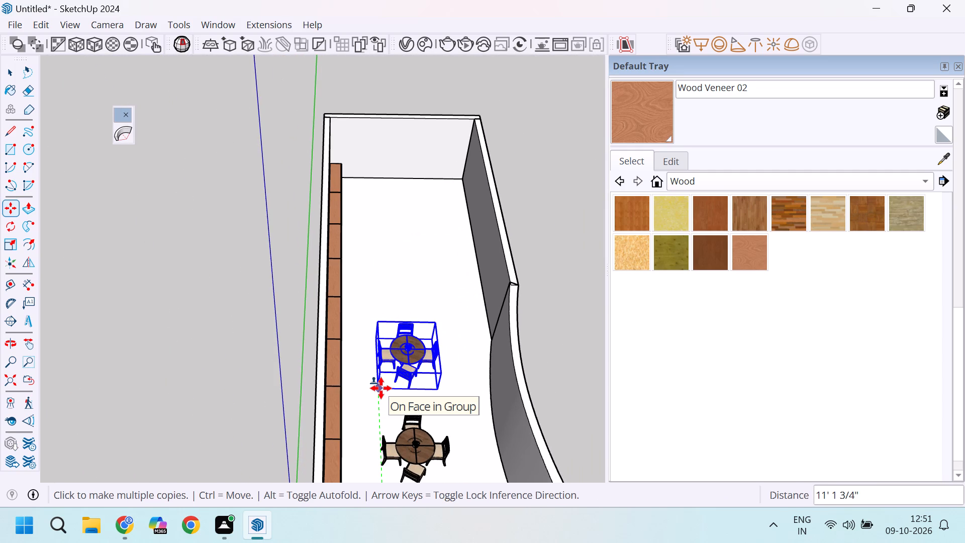
{"action": "left_click", "coordinate": [381, 388]}
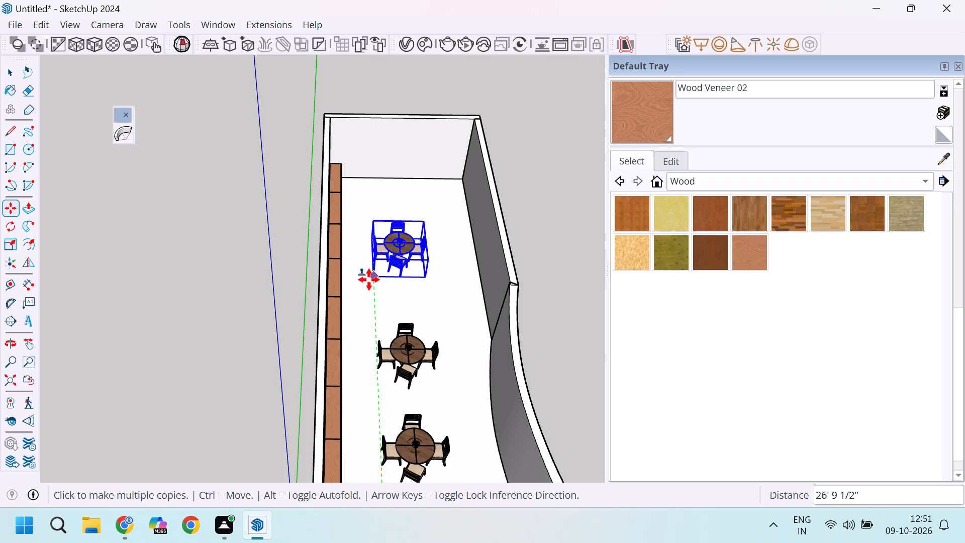
{"action": "left_click", "coordinate": [367, 286]}
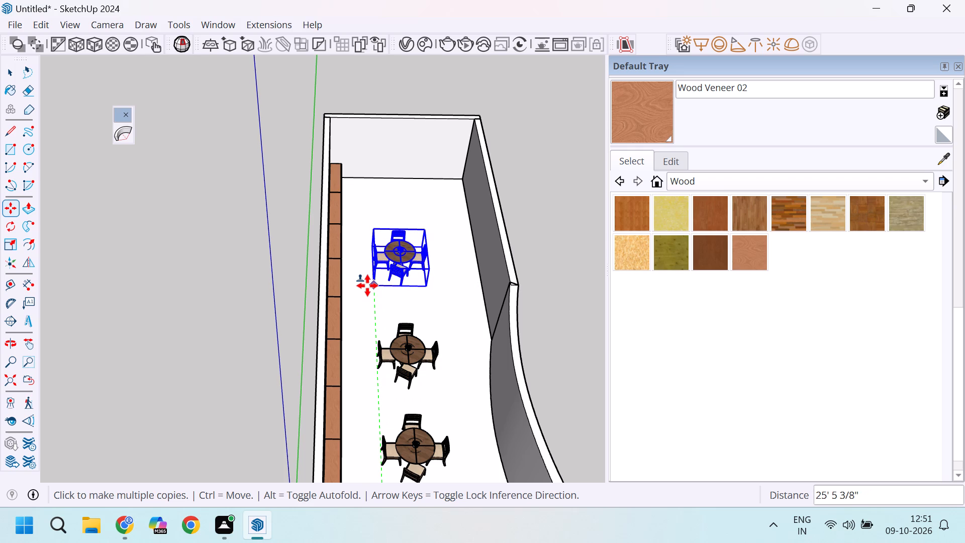
{"action": "scroll", "coordinate": [402, 219], "scroll_direction": "up", "scroll_amount": 7}
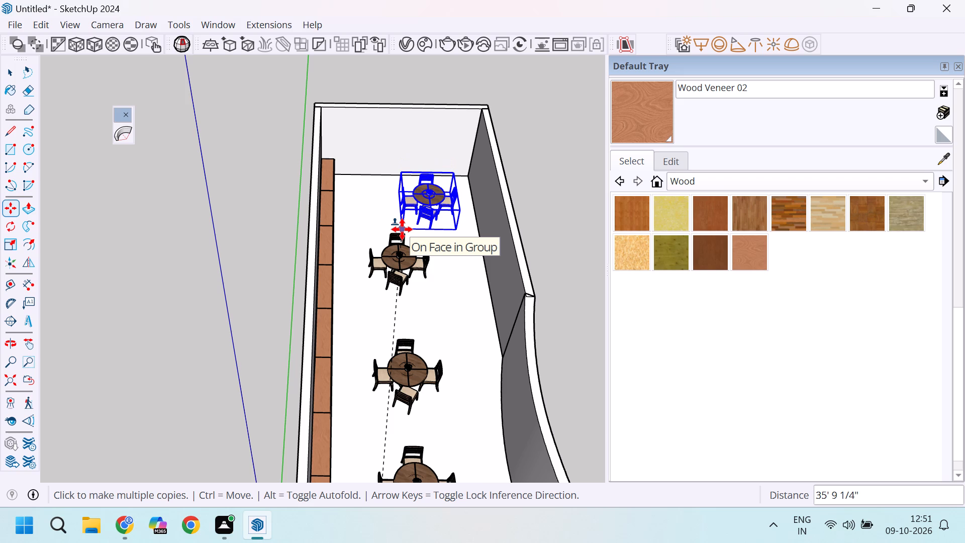
{"action": "left_click", "coordinate": [402, 229]}
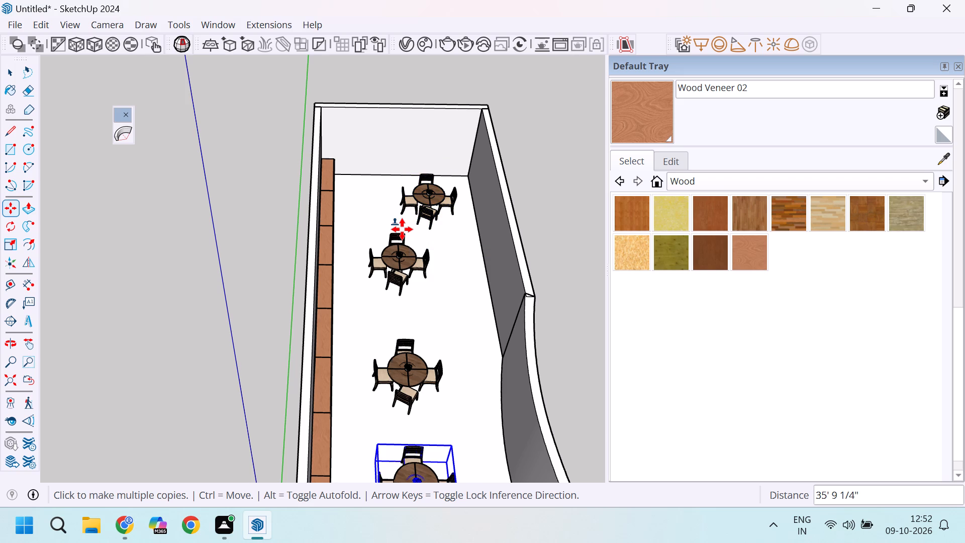
{"action": "scroll", "coordinate": [430, 386], "scroll_direction": "up", "scroll_amount": 10}
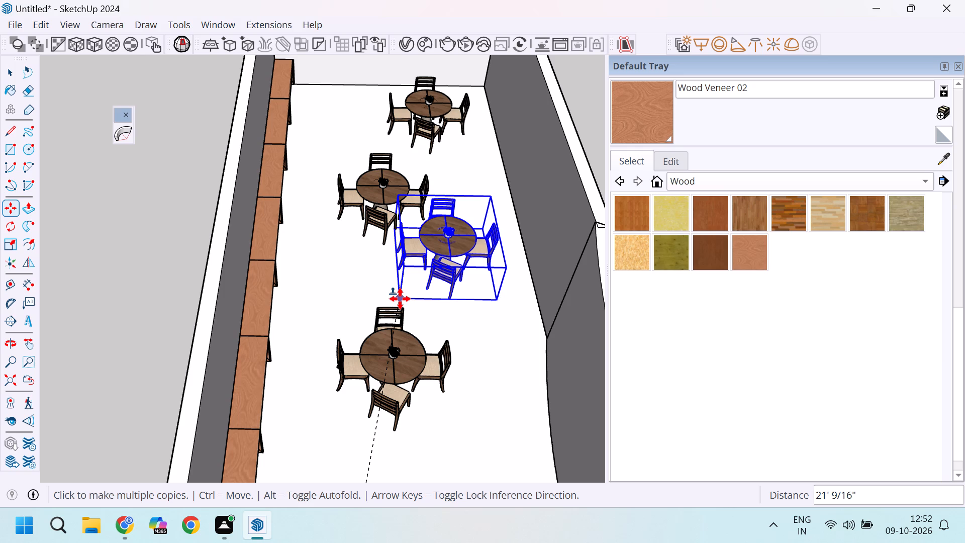
{"action": "scroll", "coordinate": [355, 314], "scroll_direction": "down", "scroll_amount": 5}
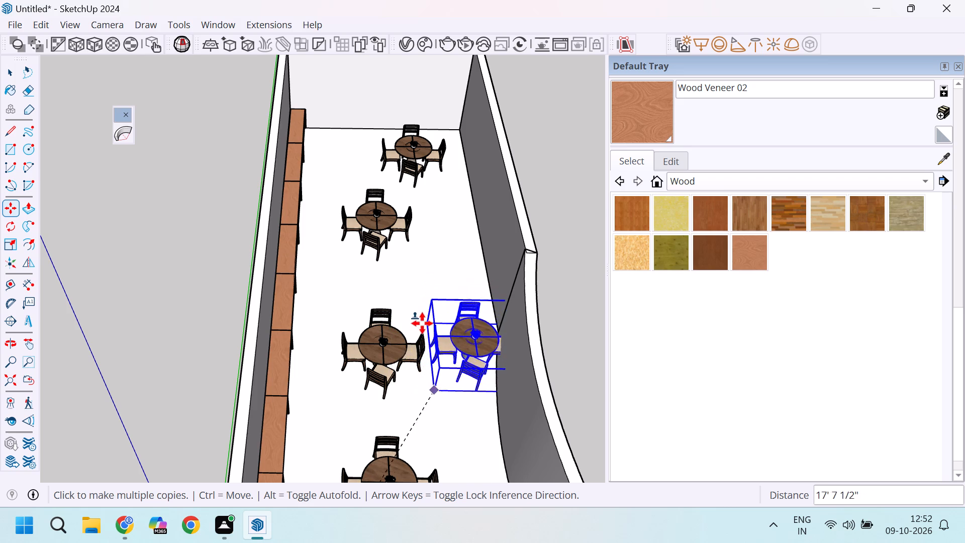
{"action": "key", "text": "Escape"}
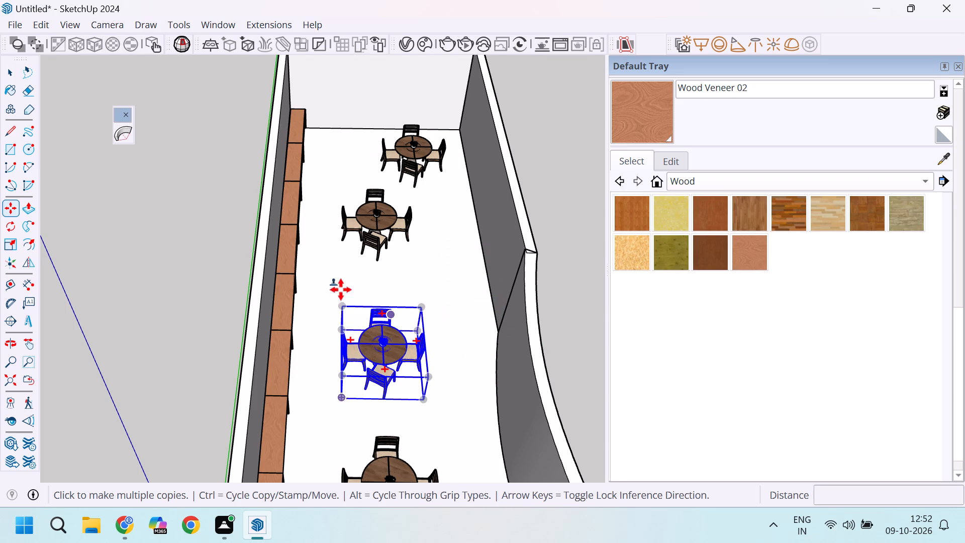
Open the dining set nearest the room's open front for editing.
{"action": "scroll", "coordinate": [374, 280], "scroll_direction": "down", "scroll_amount": 1}
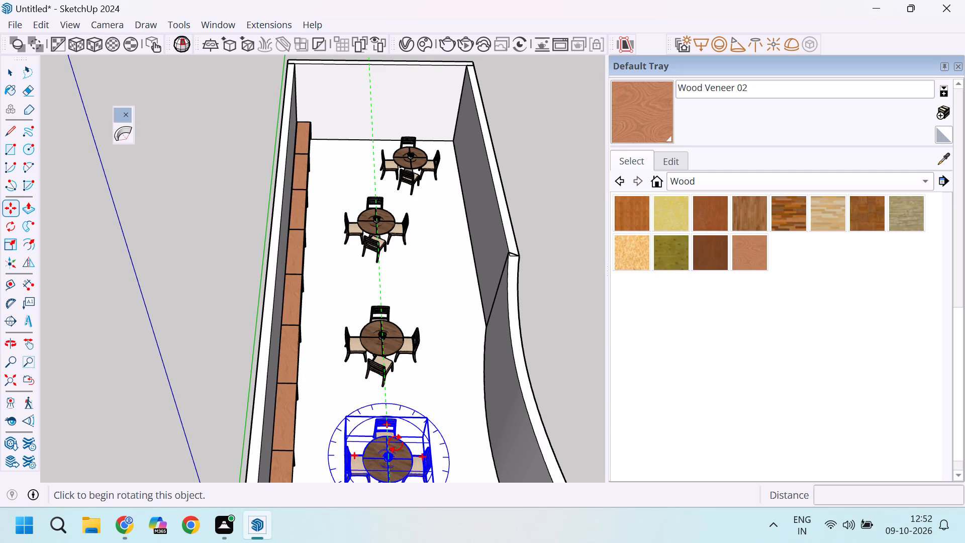
{"action": "middle_click_drag", "start_coordinate": [395, 446], "coordinate": [376, 297]}
{"action": "middle_click", "coordinate": [376, 296]}
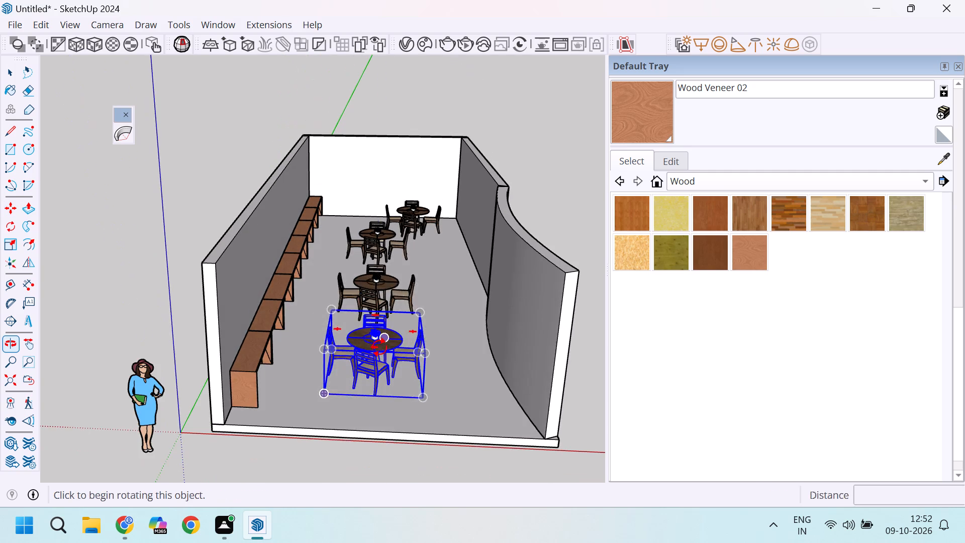
{"action": "key", "text": "space"}
{"action": "scroll", "coordinate": [383, 353], "scroll_direction": "up", "scroll_amount": 8}
{"action": "key", "text": "space"}
{"action": "key", "text": "space"}
{"action": "key", "text": "space"}
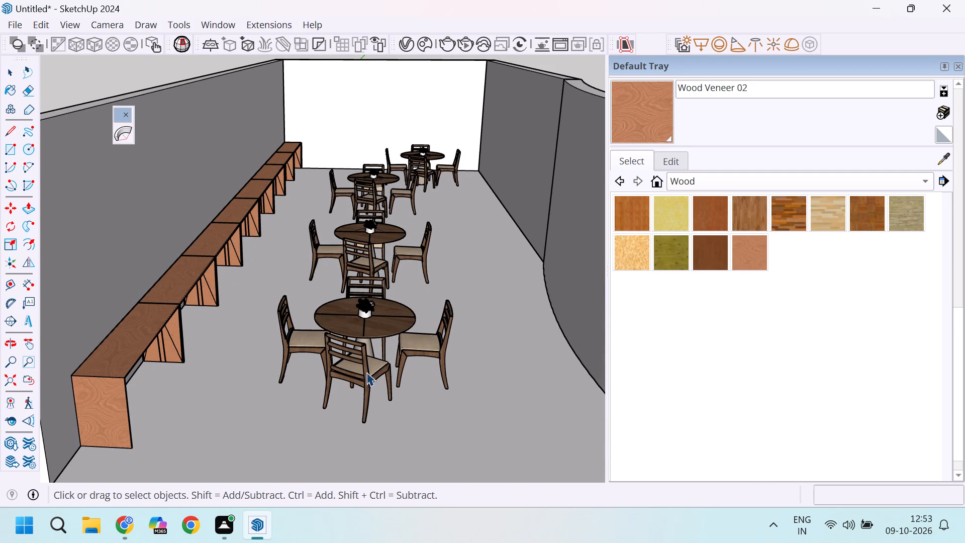
{"action": "left_click", "coordinate": [368, 368]}
{"action": "double_click", "coordinate": [358, 368]}
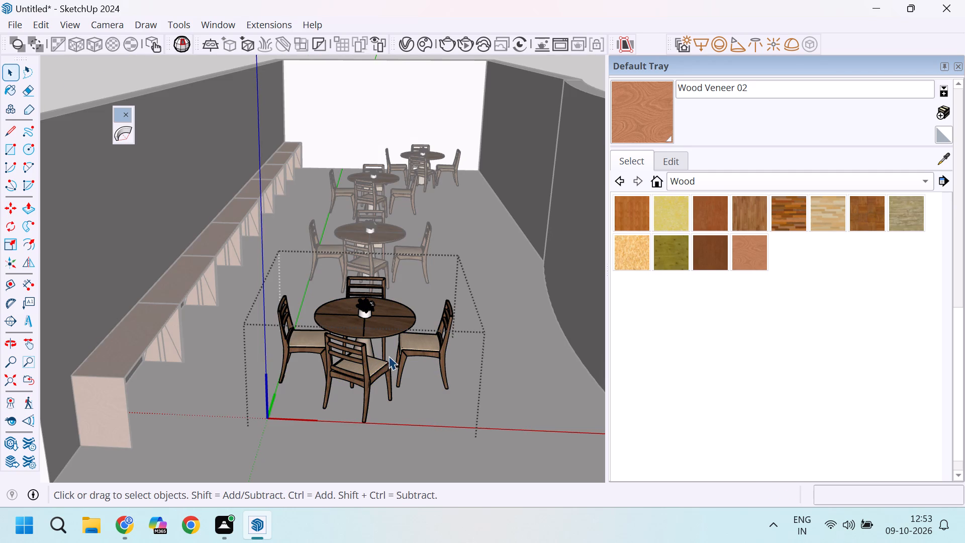
Rotate the angled chair on the set's open-front side by 30° on the floor plane to square it with the table.
{"action": "scroll", "coordinate": [363, 364], "scroll_direction": "up", "scroll_amount": 5}
{"action": "left_click", "coordinate": [363, 387]}
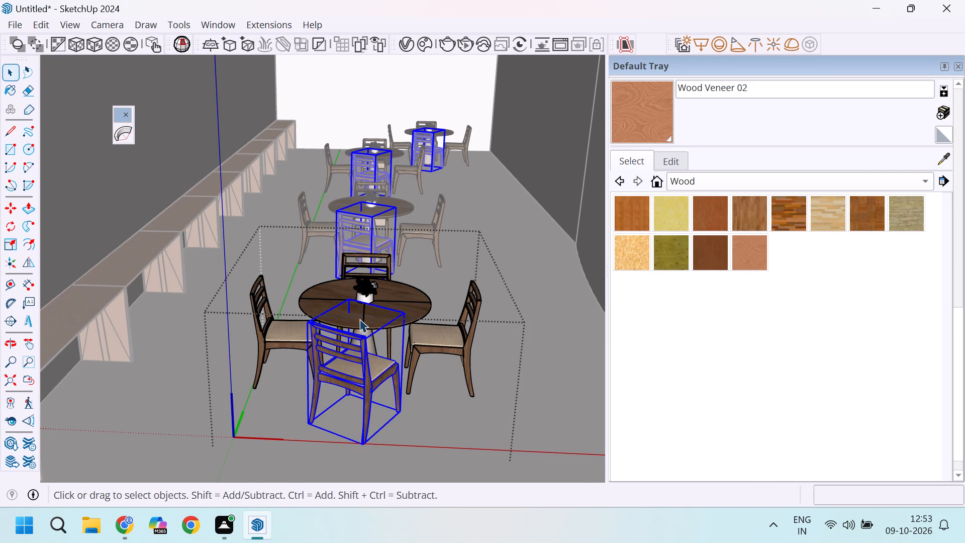
{"action": "middle_click_drag", "start_coordinate": [384, 345], "coordinate": [382, 403]}
{"action": "scroll", "coordinate": [381, 355], "scroll_direction": "down", "scroll_amount": 9}
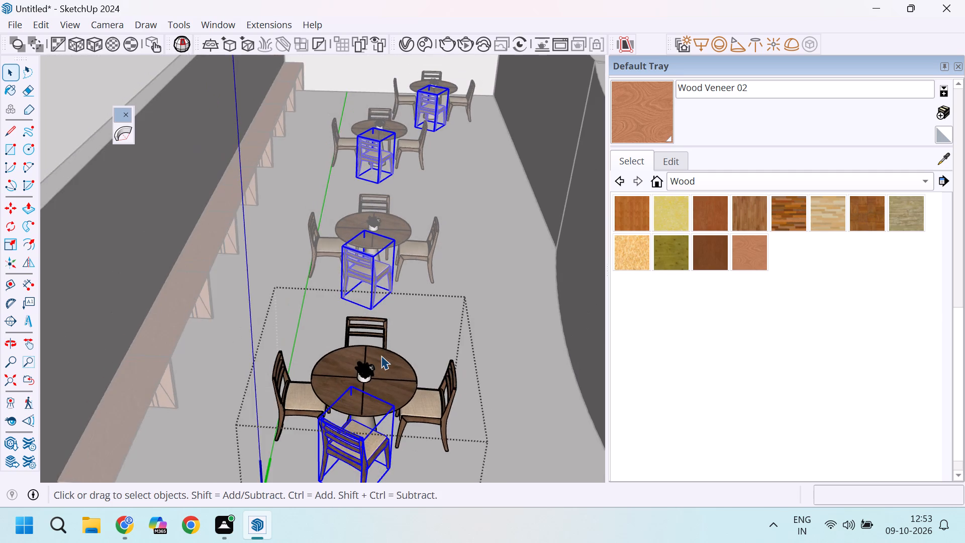
{"action": "scroll", "coordinate": [371, 384], "scroll_direction": "up", "scroll_amount": 5}
{"action": "scroll", "coordinate": [392, 389], "scroll_direction": "down", "scroll_amount": 3}
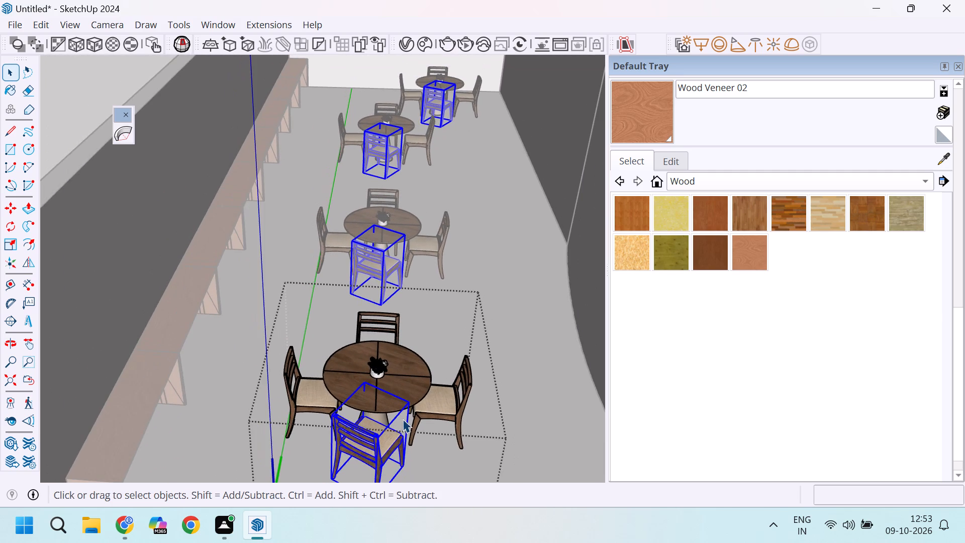
{"action": "scroll", "coordinate": [404, 419], "scroll_direction": "up", "scroll_amount": 3}
{"action": "key", "text": "q"}
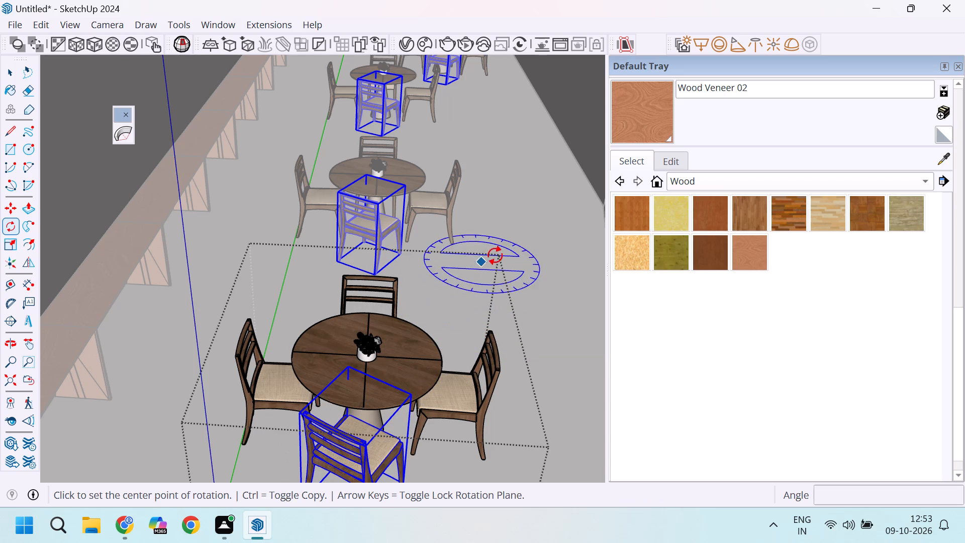
{"action": "scroll", "coordinate": [443, 298], "scroll_direction": "down", "scroll_amount": 8}
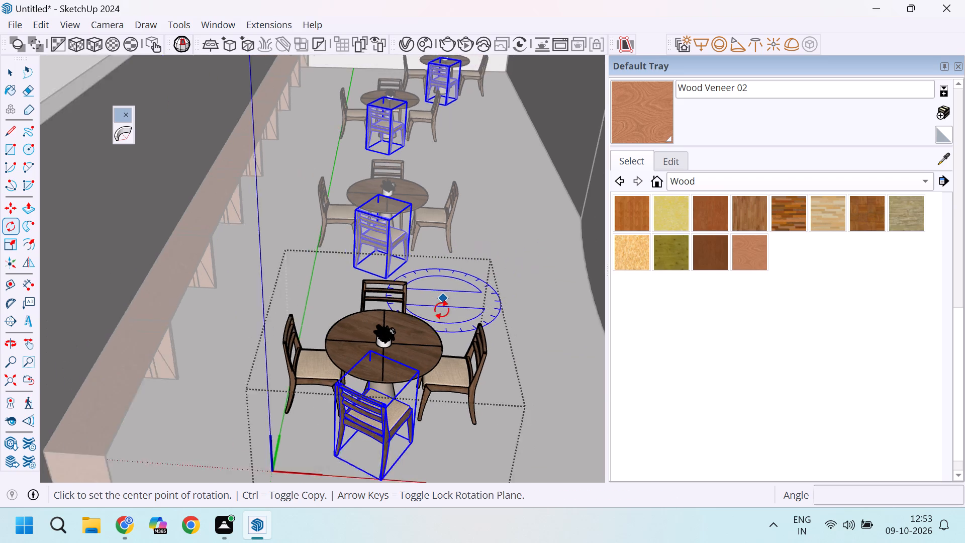
{"action": "scroll", "coordinate": [417, 346], "scroll_direction": "down", "scroll_amount": 10}
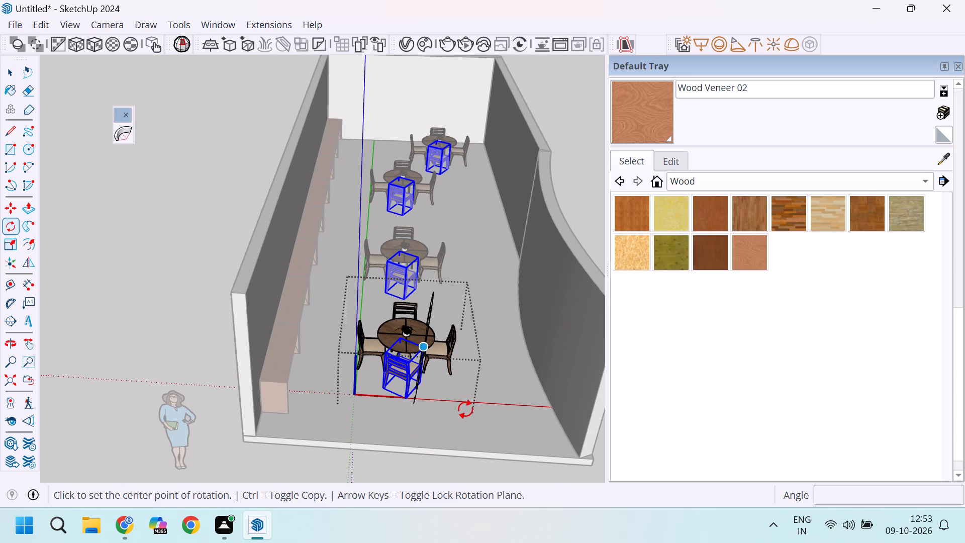
{"action": "scroll", "coordinate": [476, 422], "scroll_direction": "up", "scroll_amount": 3}
{"action": "left_click", "coordinate": [477, 425]}
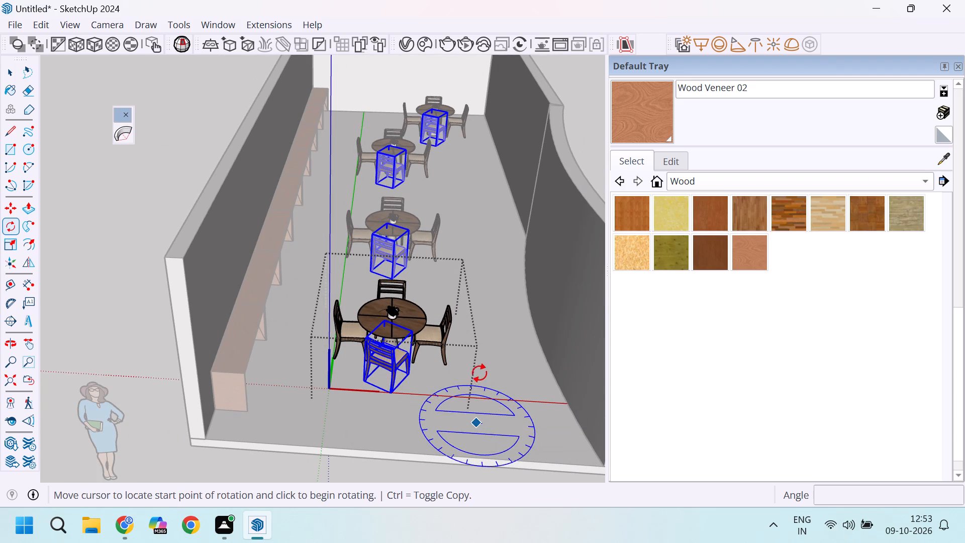
{"action": "left_click", "coordinate": [459, 343]}
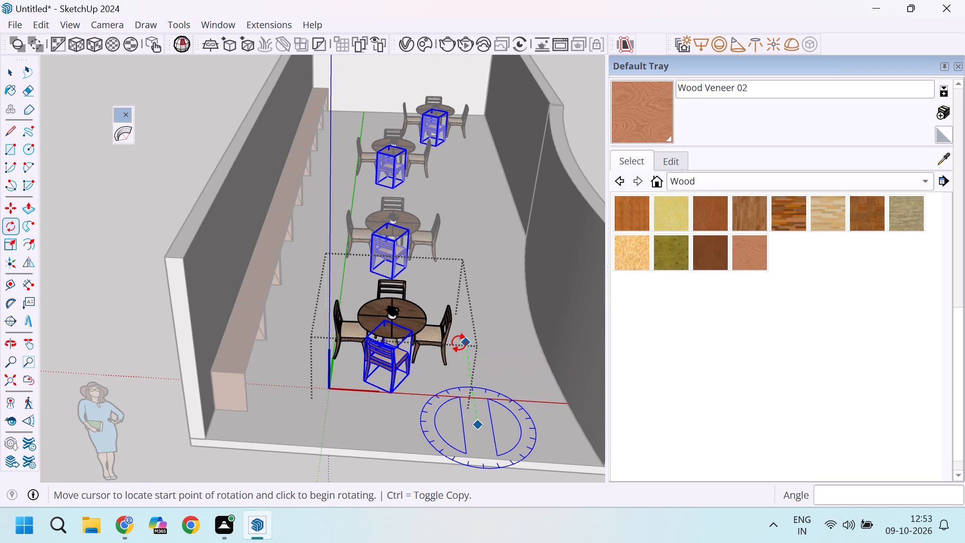
{"action": "left_click", "coordinate": [416, 363]}
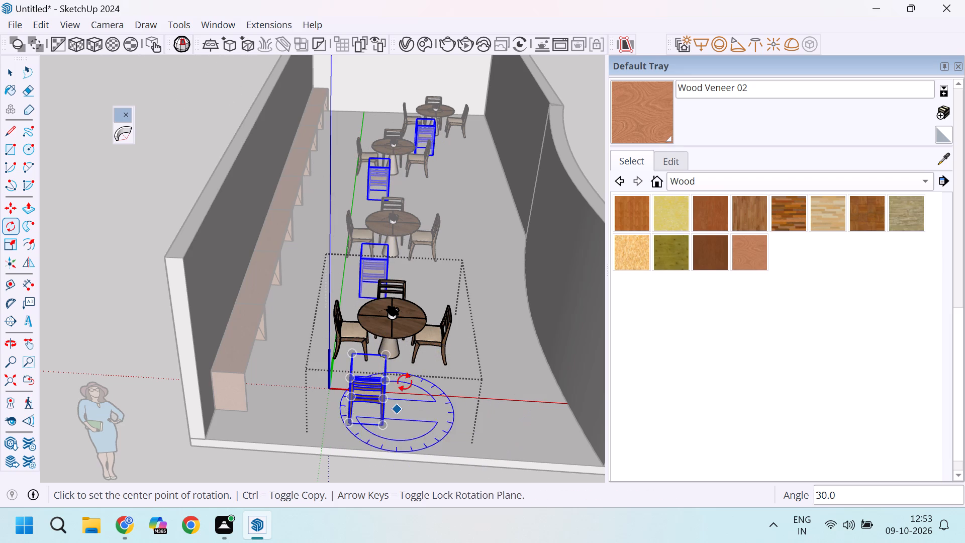
Move the rotated chair about 11" along the red axis to line it up with the round table.
{"action": "key", "text": "m"}
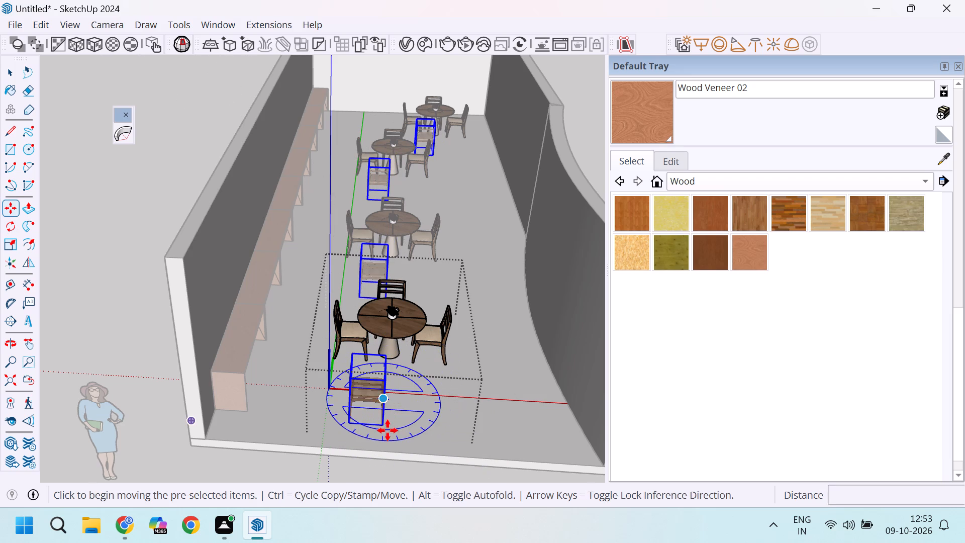
{"action": "scroll", "coordinate": [388, 430], "scroll_direction": "up", "scroll_amount": 13}
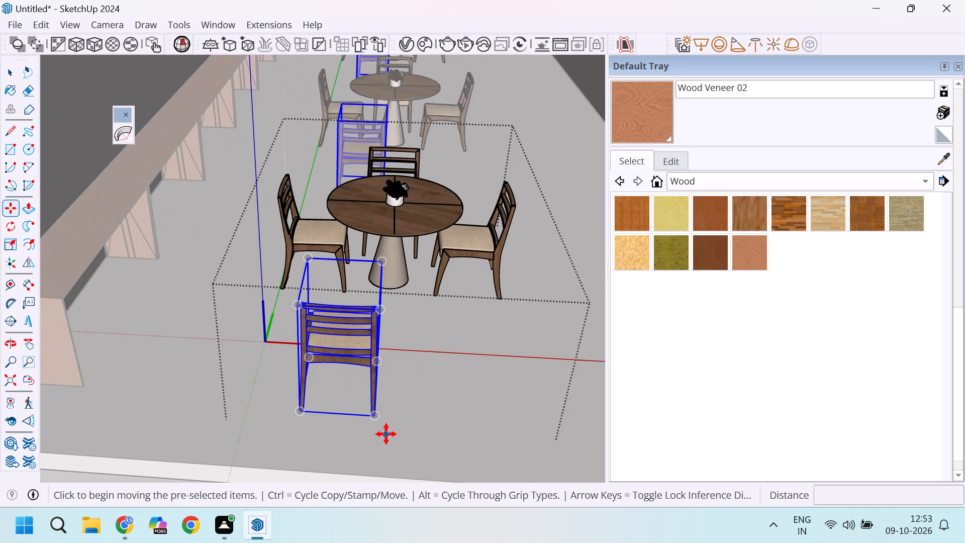
{"action": "scroll", "coordinate": [373, 403], "scroll_direction": "up", "scroll_amount": 12}
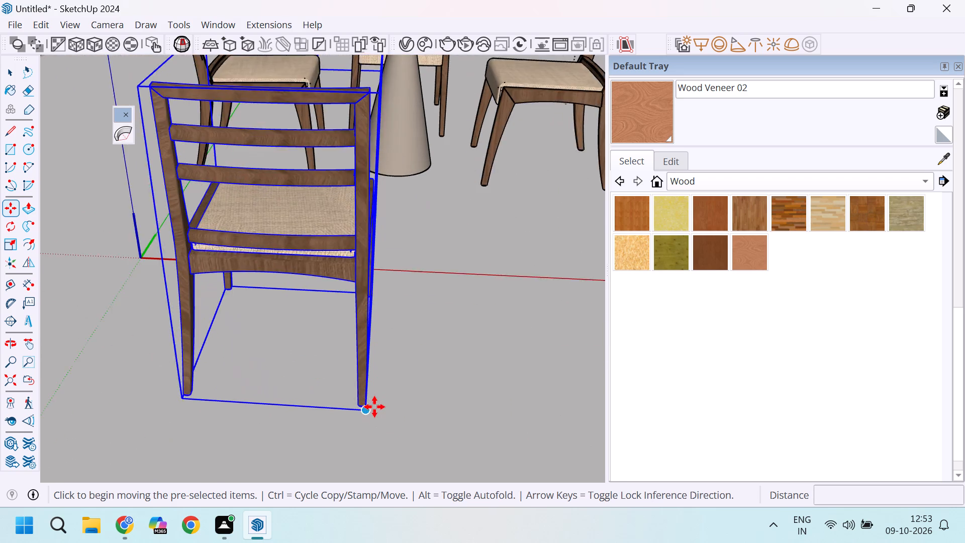
{"action": "scroll", "coordinate": [368, 415], "scroll_direction": "up", "scroll_amount": 17}
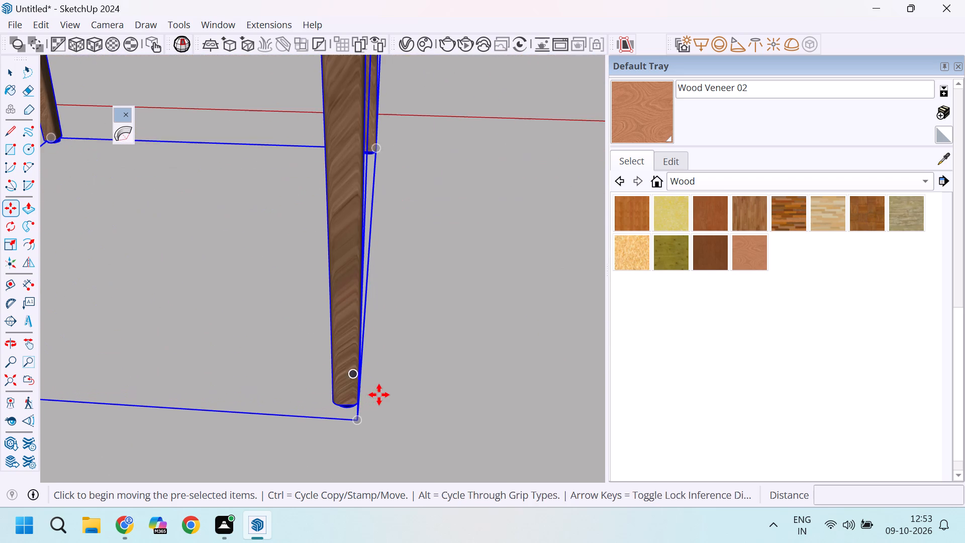
{"action": "scroll", "coordinate": [354, 438], "scroll_direction": "down", "scroll_amount": 19}
{"action": "scroll", "coordinate": [365, 440], "scroll_direction": "up", "scroll_amount": 2}
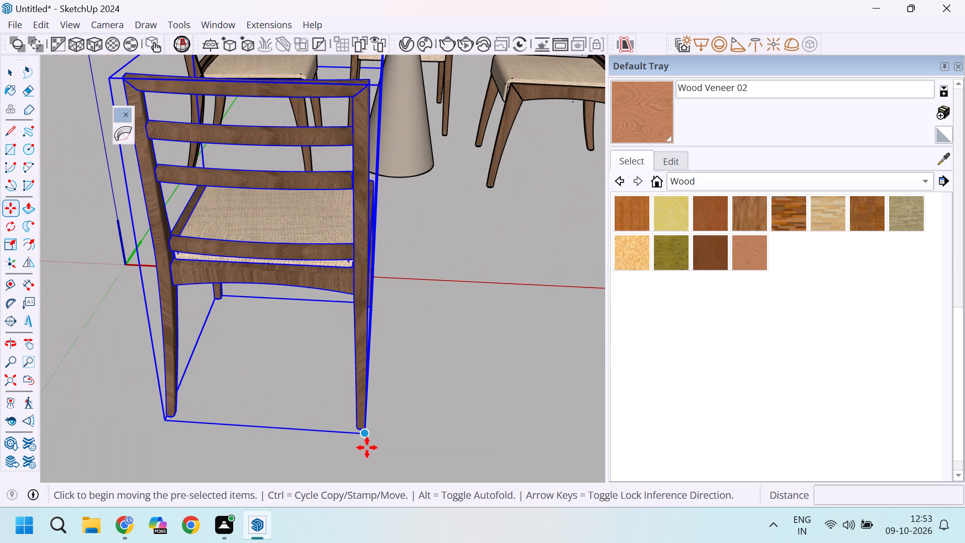
{"action": "left_click", "coordinate": [367, 441]}
{"action": "scroll", "coordinate": [446, 432], "scroll_direction": "down", "scroll_amount": 8}
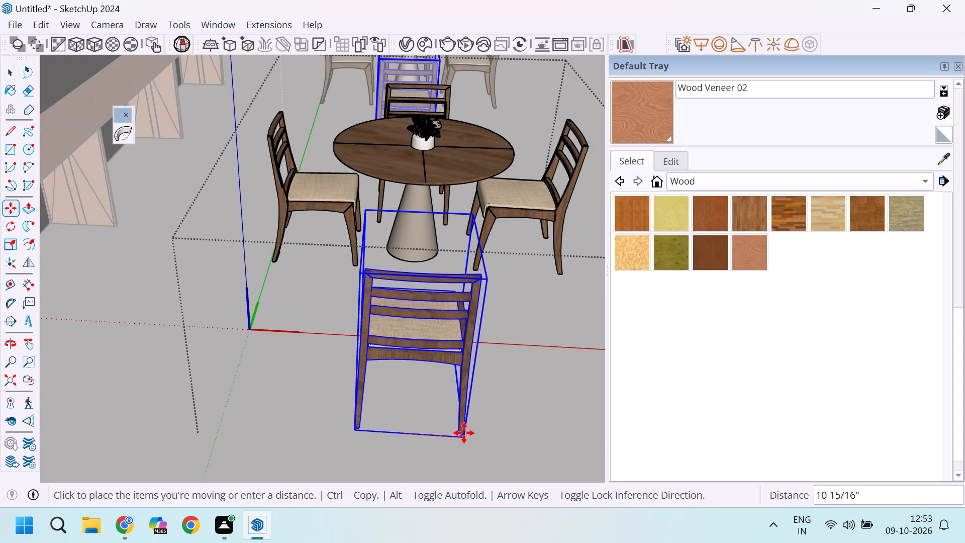
{"action": "left_click", "coordinate": [464, 433]}
Move the same chair about 1' 11" along the green axis toward the round table and clear the selection.
{"action": "middle_click_drag", "start_coordinate": [479, 399], "coordinate": [340, 407]}
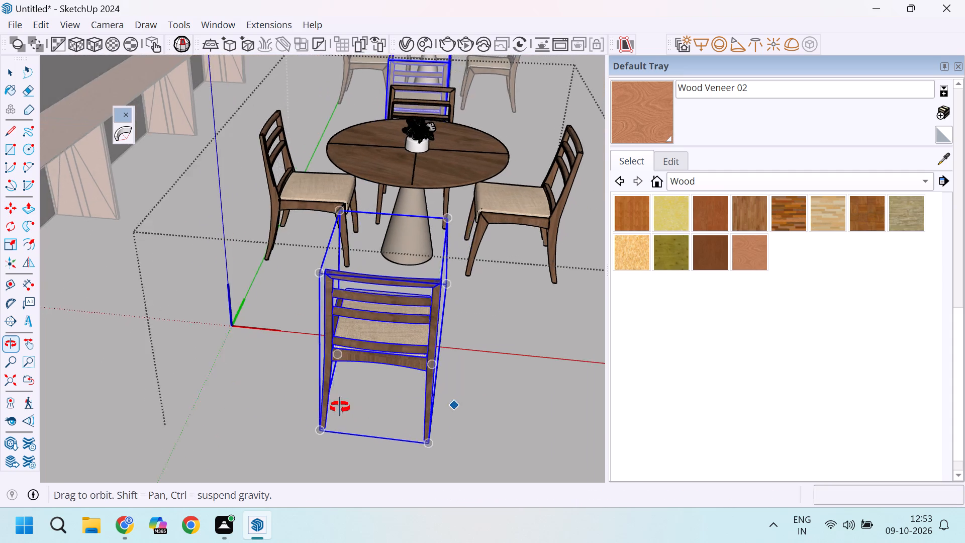
{"action": "middle_click_drag", "start_coordinate": [340, 407], "coordinate": [259, 391]}
{"action": "scroll", "coordinate": [271, 389], "scroll_direction": "up", "scroll_amount": 5}
{"action": "scroll", "coordinate": [149, 339], "scroll_direction": "up", "scroll_amount": 4}
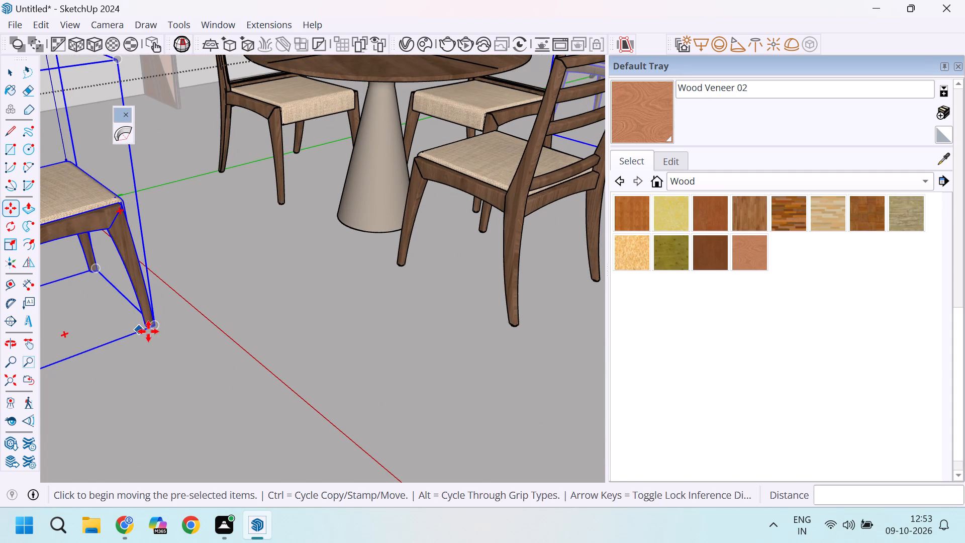
{"action": "left_click", "coordinate": [161, 330]}
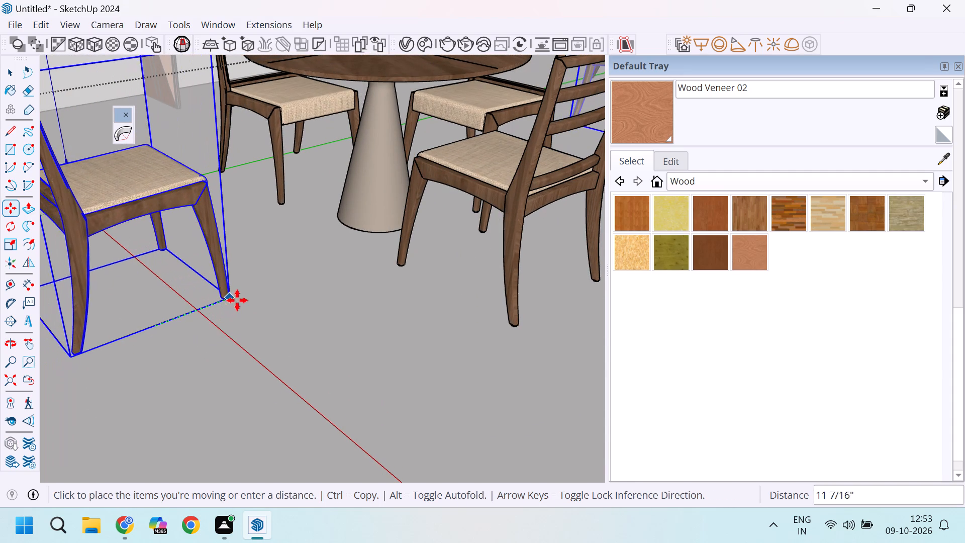
{"action": "scroll", "coordinate": [237, 300], "scroll_direction": "down", "scroll_amount": 5}
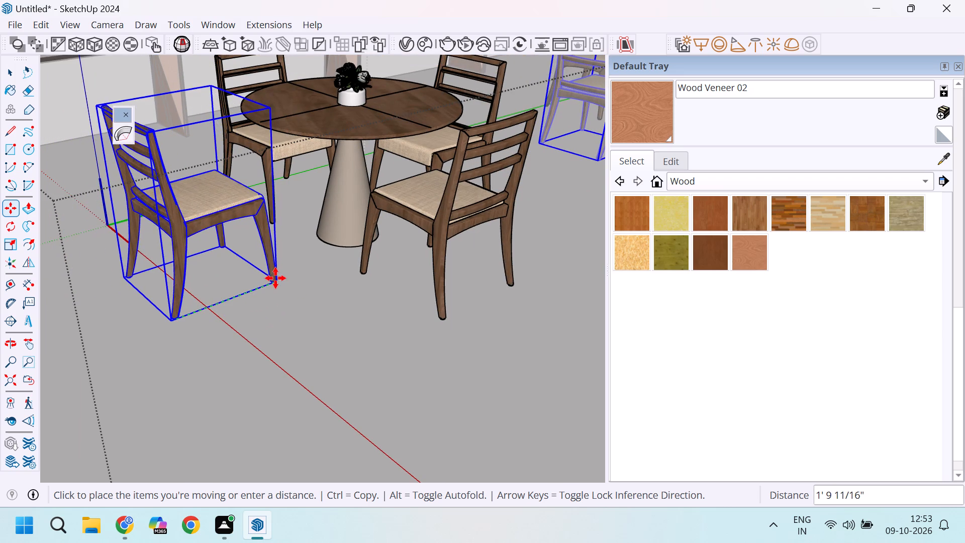
{"action": "left_click", "coordinate": [282, 278]}
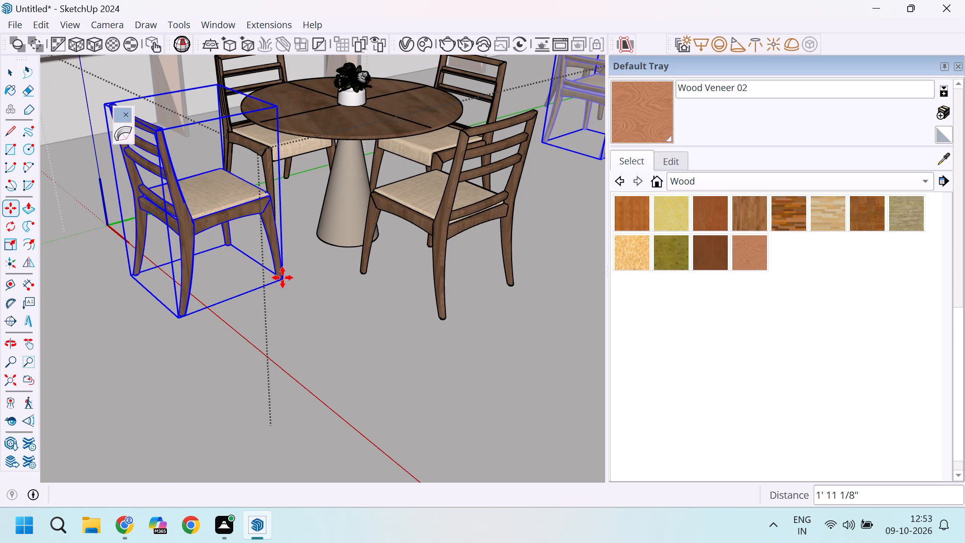
{"action": "key", "text": "space"}
{"action": "scroll", "coordinate": [379, 315], "scroll_direction": "down", "scroll_amount": 1}
{"action": "left_click", "coordinate": [407, 331]}
{"action": "left_click", "coordinate": [388, 342]}
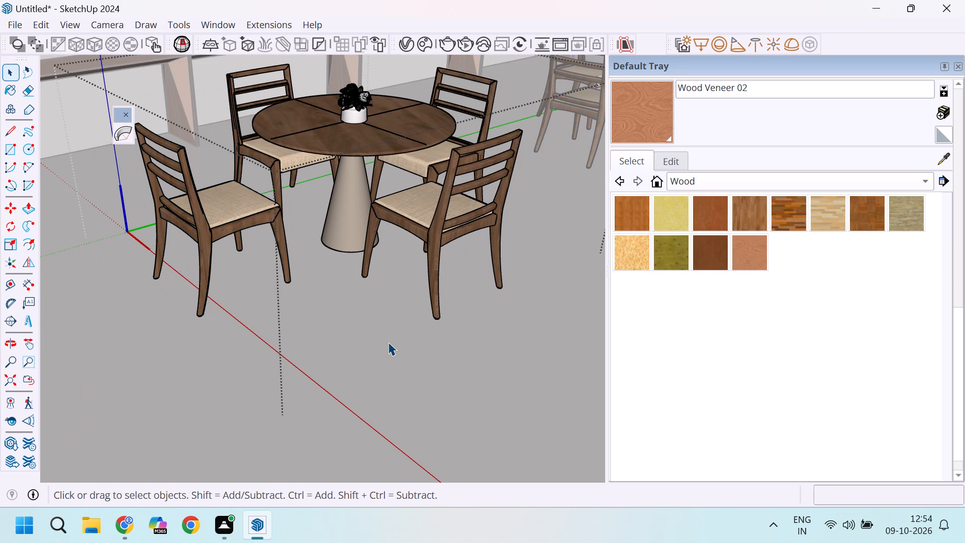
Finish editing the dining set nearest the open front and return to the whole model with nothing selected.
{"action": "triple_click", "coordinate": [388, 342]}
{"action": "double_click", "coordinate": [388, 342]}
{"action": "scroll", "coordinate": [388, 342], "scroll_direction": "down", "scroll_amount": 18}
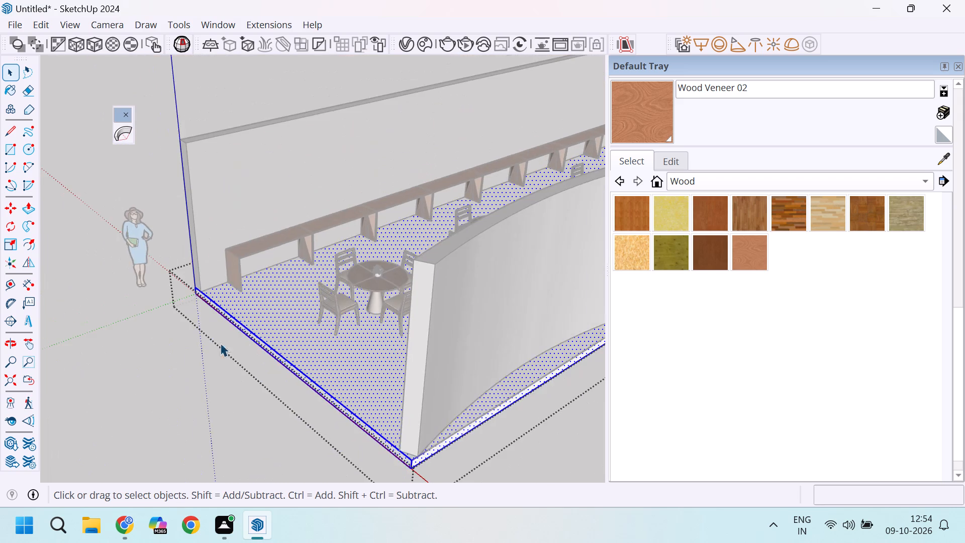
{"action": "left_click", "coordinate": [159, 387]}
Move the third dining set from the open front about 2' 5" across the floor toward the open front.
{"action": "middle_click_drag", "start_coordinate": [165, 413], "coordinate": [381, 400]}
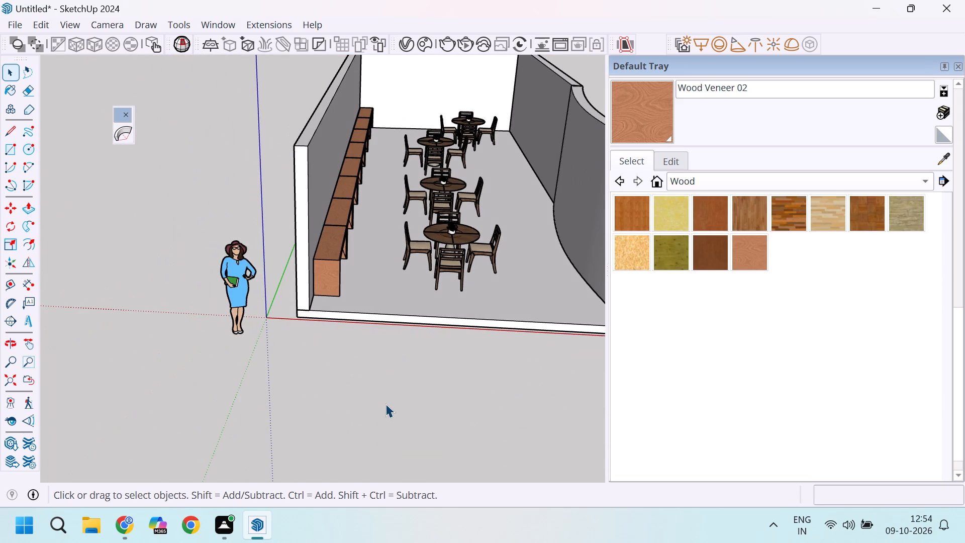
{"action": "middle_click_drag", "start_coordinate": [377, 259], "coordinate": [338, 382]}
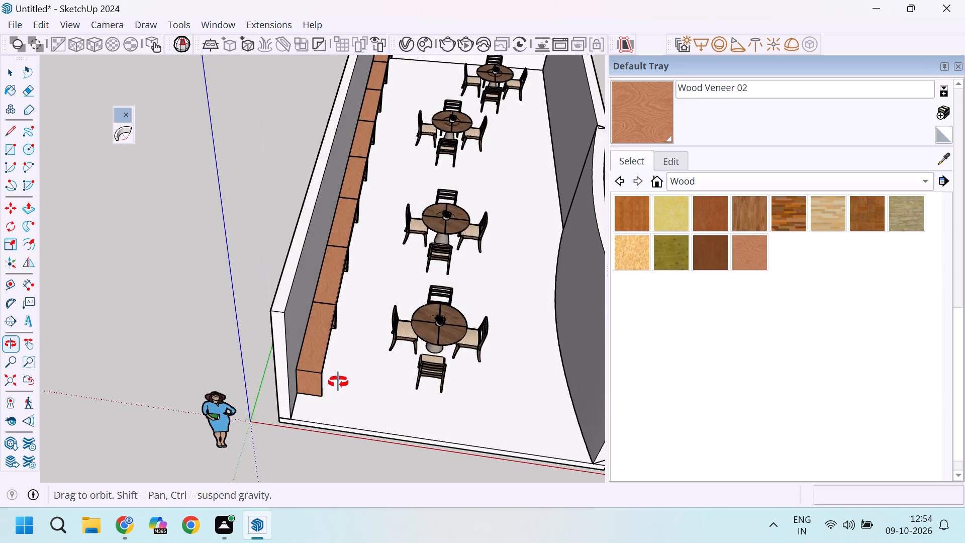
{"action": "middle_click_drag", "start_coordinate": [338, 382], "coordinate": [409, 313]}
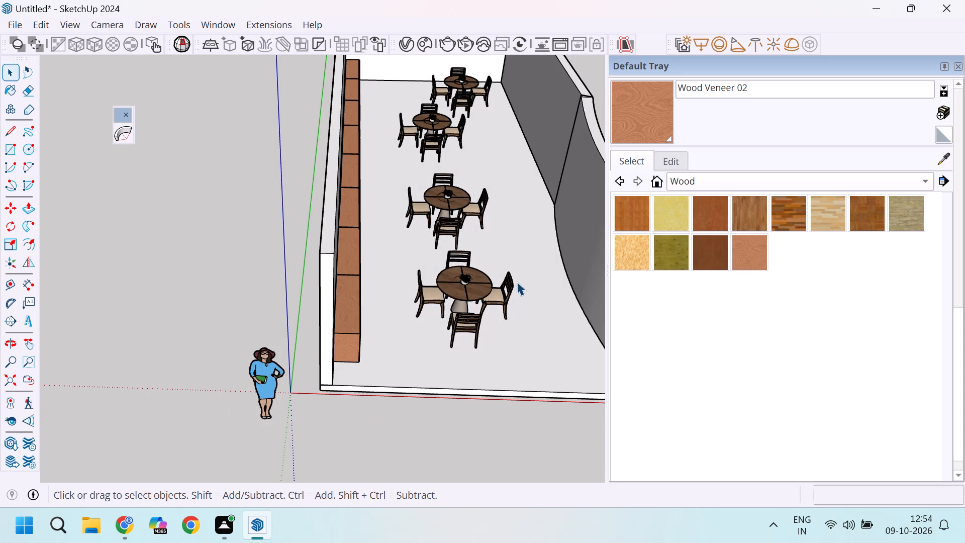
{"action": "scroll", "coordinate": [442, 121], "scroll_direction": "up", "scroll_amount": 3}
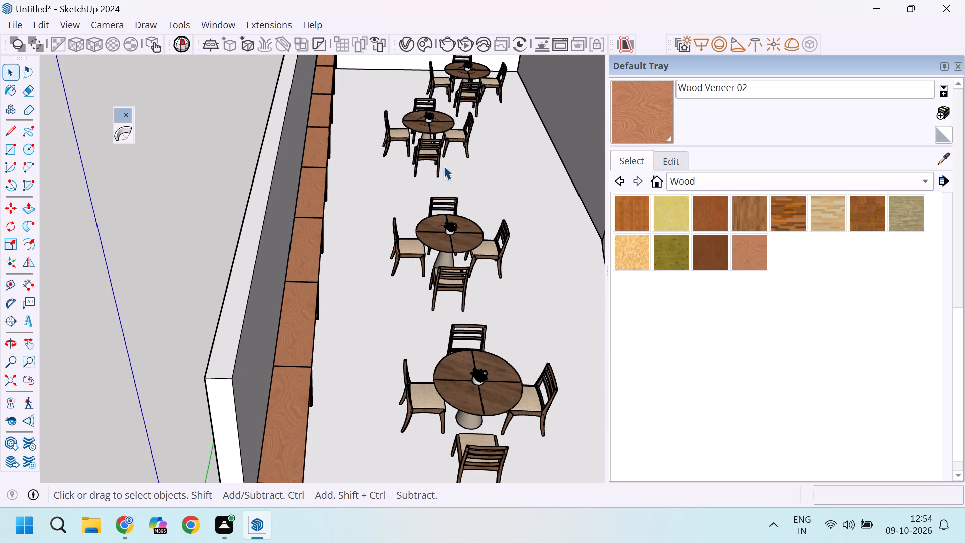
{"action": "scroll", "coordinate": [436, 249], "scroll_direction": "down", "scroll_amount": 4}
{"action": "scroll", "coordinate": [440, 156], "scroll_direction": "up", "scroll_amount": 10}
{"action": "left_click", "coordinate": [418, 164]}
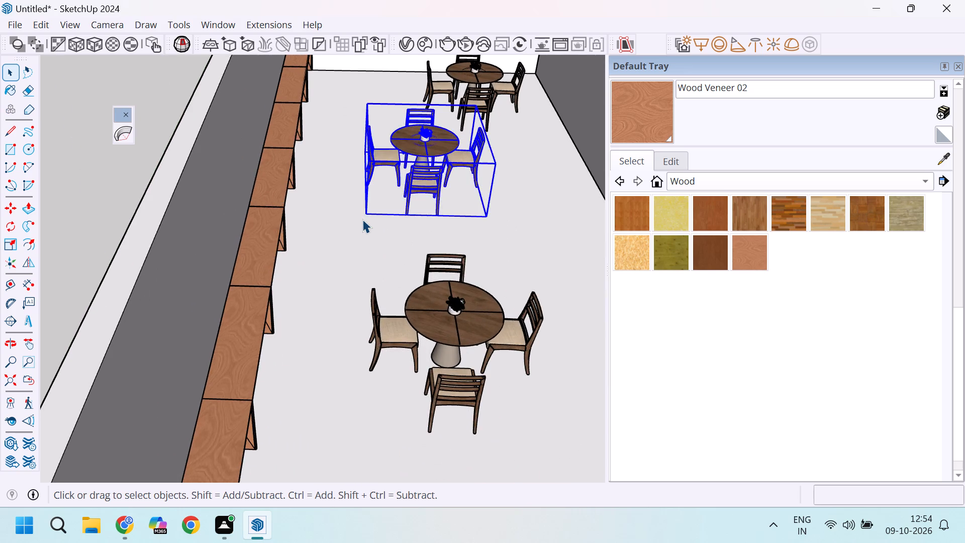
{"action": "scroll", "coordinate": [361, 220], "scroll_direction": "up", "scroll_amount": 4}
{"action": "key", "text": "m"}
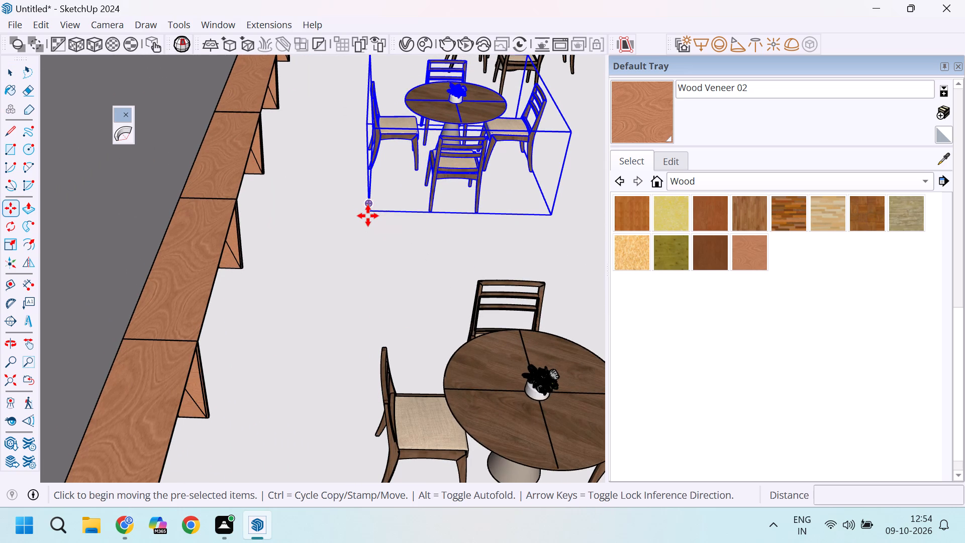
{"action": "scroll", "coordinate": [369, 218], "scroll_direction": "up", "scroll_amount": 5}
{"action": "left_click", "coordinate": [369, 218]}
{"action": "scroll", "coordinate": [368, 234], "scroll_direction": "down", "scroll_amount": 3}
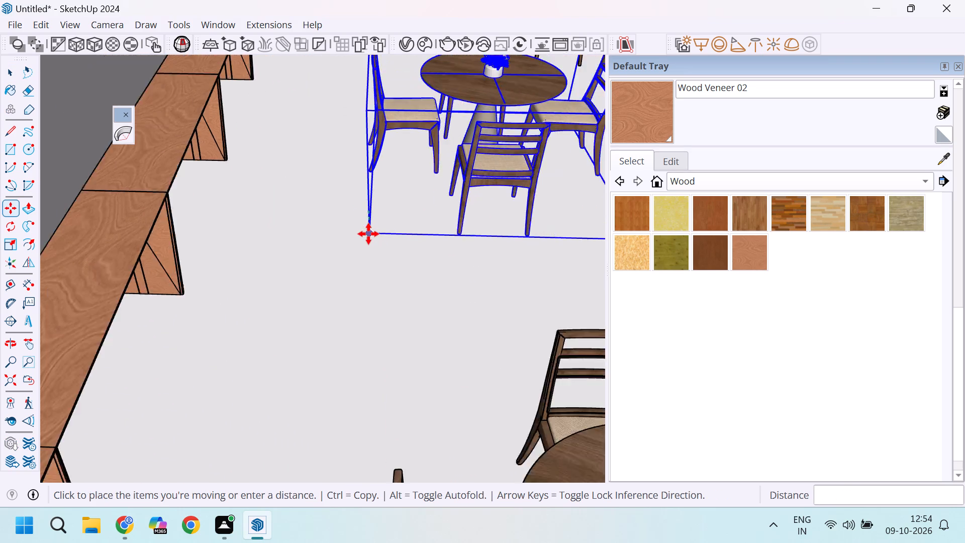
{"action": "scroll", "coordinate": [368, 234], "scroll_direction": "down", "scroll_amount": 8}
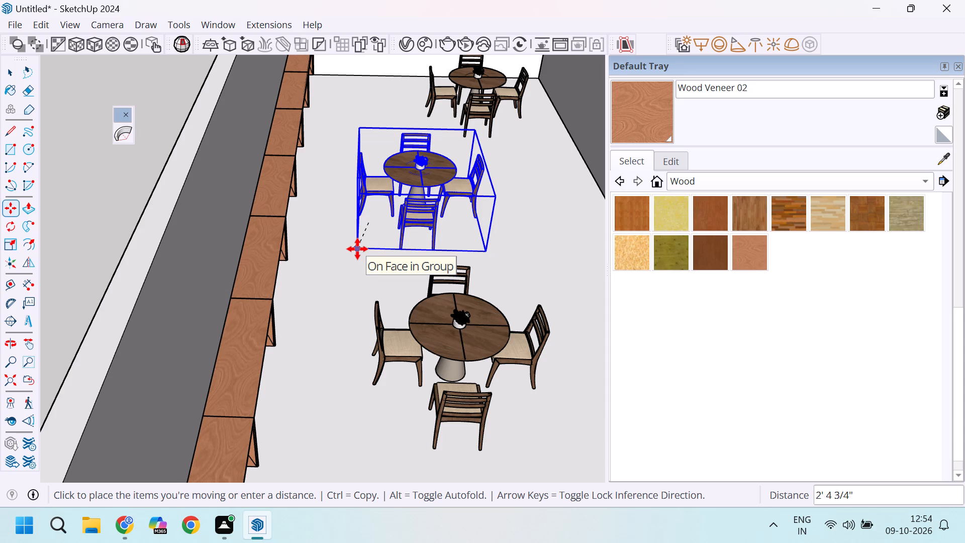
{"action": "left_click", "coordinate": [357, 249]}
Move the rearmost dining set about 1' 7" across the floor toward the neighbouring set in the row.
{"action": "scroll", "coordinate": [491, 88], "scroll_direction": "up", "scroll_amount": 8}
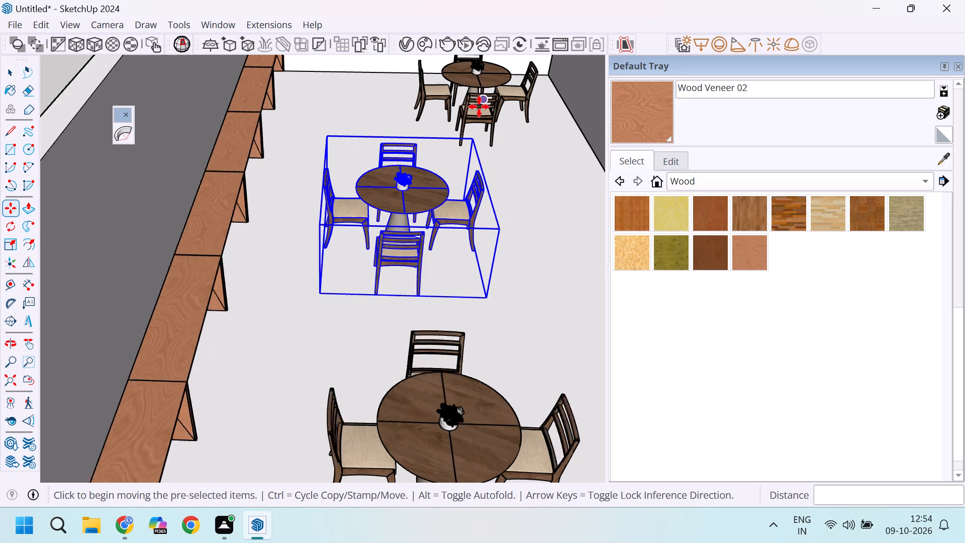
{"action": "key", "text": "space"}
{"action": "left_click", "coordinate": [487, 105]}
{"action": "scroll", "coordinate": [415, 155], "scroll_direction": "up", "scroll_amount": 5}
{"action": "key", "text": "m"}
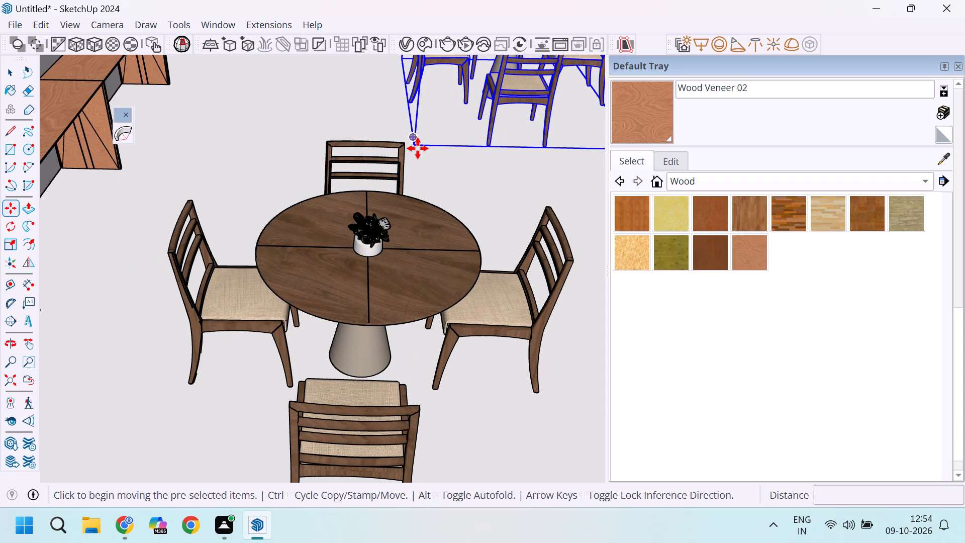
{"action": "left_click", "coordinate": [416, 158]}
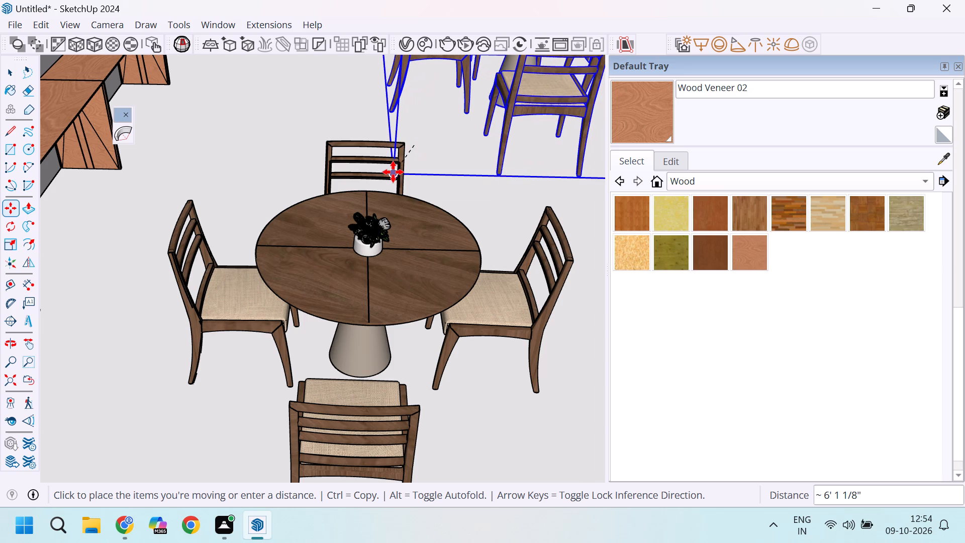
{"action": "middle_click_drag", "start_coordinate": [409, 175], "coordinate": [319, 167]}
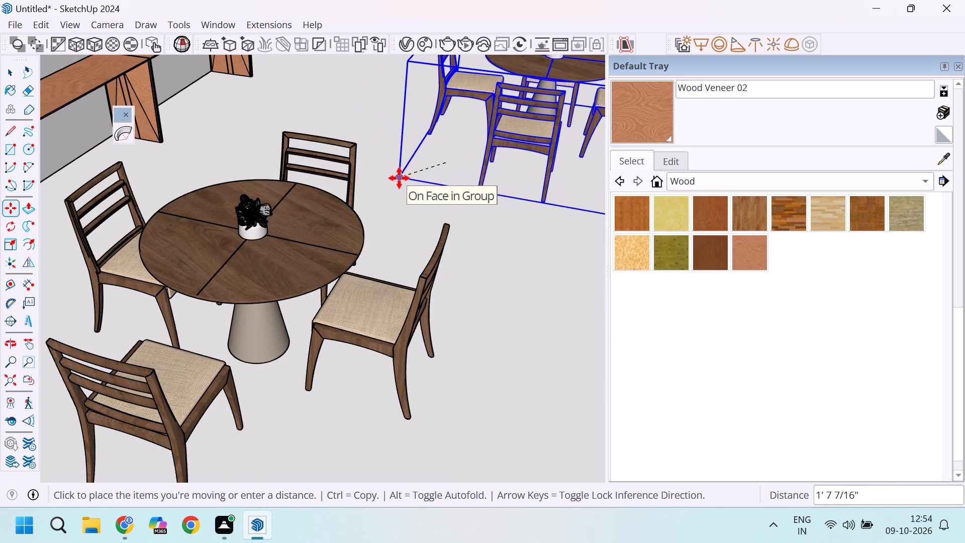
{"action": "left_click", "coordinate": [399, 178]}
{"action": "scroll", "coordinate": [399, 178], "scroll_direction": "down", "scroll_amount": 19}
{"action": "key", "text": "space"}
{"action": "scroll", "coordinate": [480, 210], "scroll_direction": "down", "scroll_amount": 2}
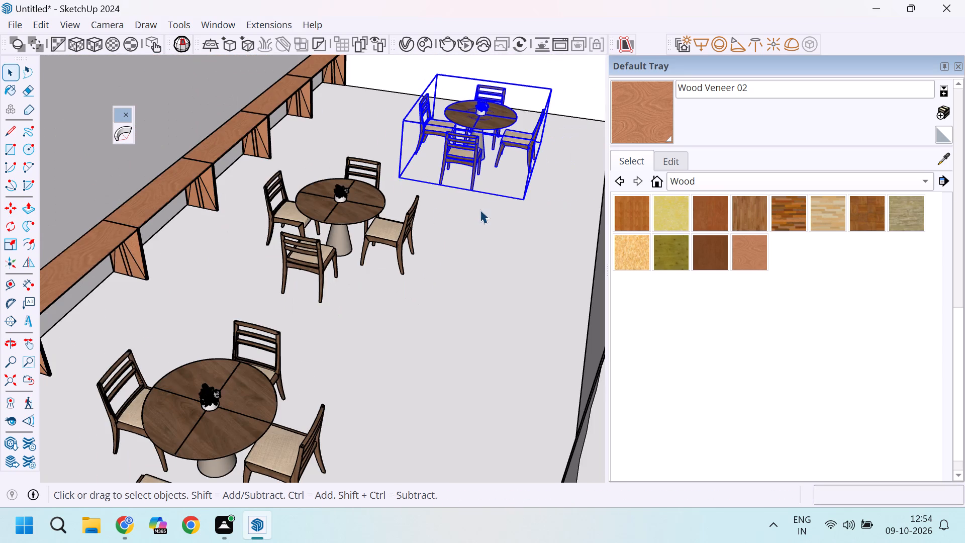
{"action": "scroll", "coordinate": [480, 210], "scroll_direction": "down", "scroll_amount": 3}
{"action": "middle_click_drag", "start_coordinate": [459, 248], "coordinate": [514, 277]}
{"action": "key", "text": "space"}
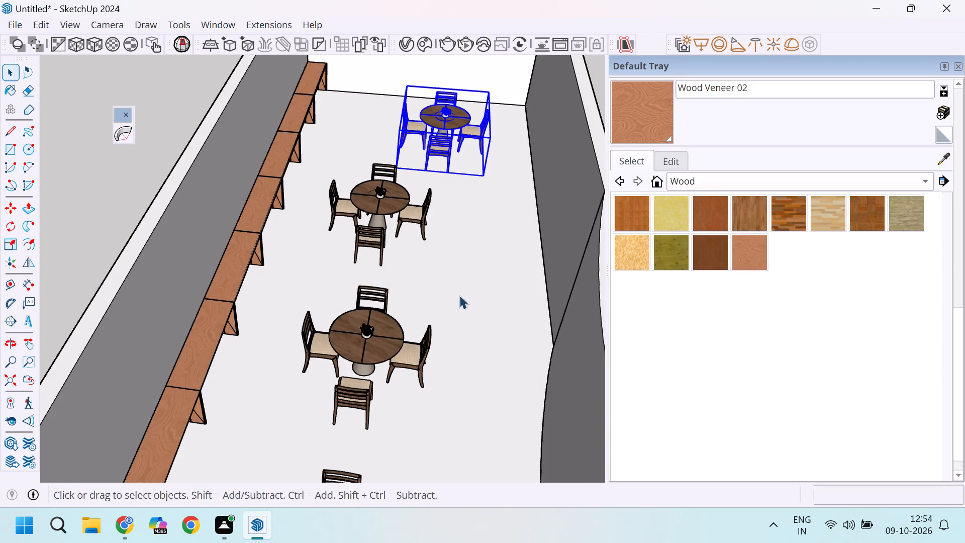
{"action": "scroll", "coordinate": [457, 297], "scroll_direction": "down", "scroll_amount": 5}
{"action": "key", "text": "space"}
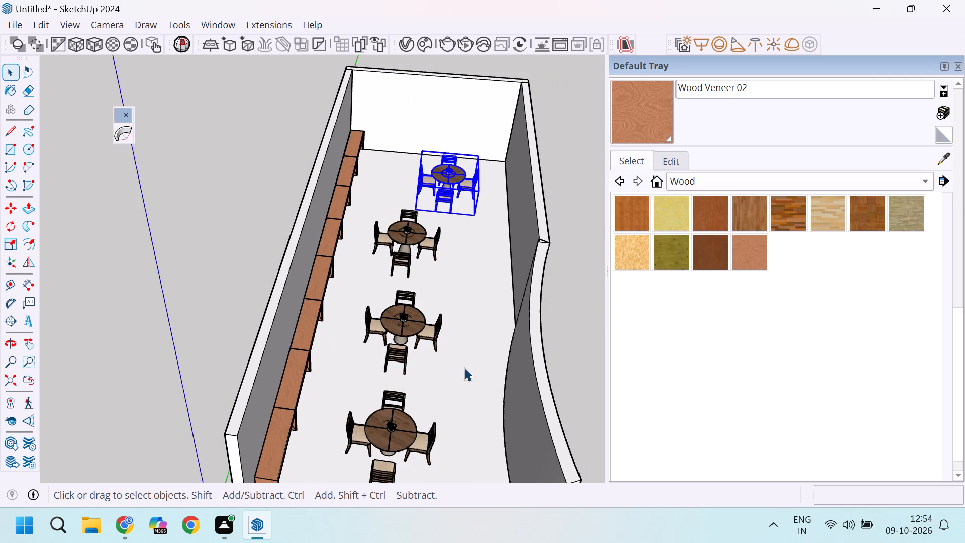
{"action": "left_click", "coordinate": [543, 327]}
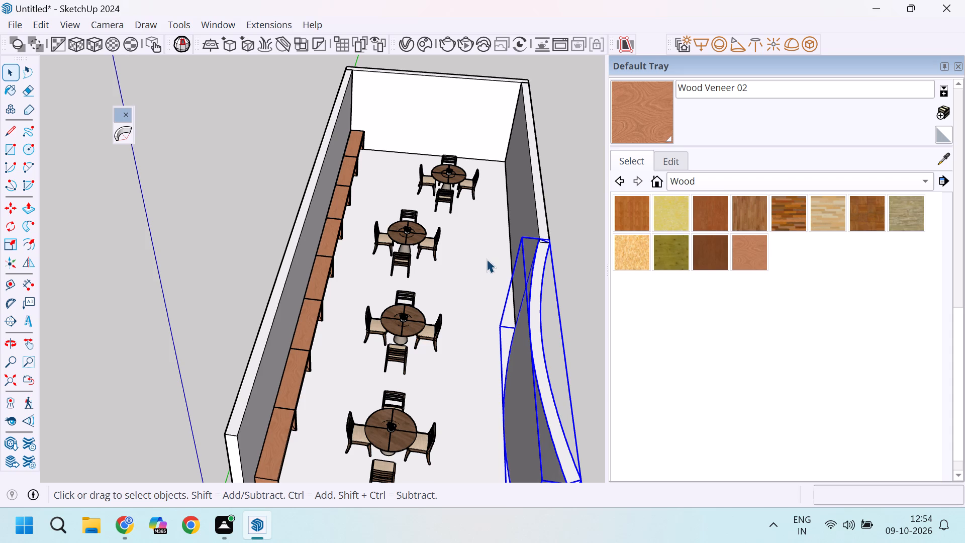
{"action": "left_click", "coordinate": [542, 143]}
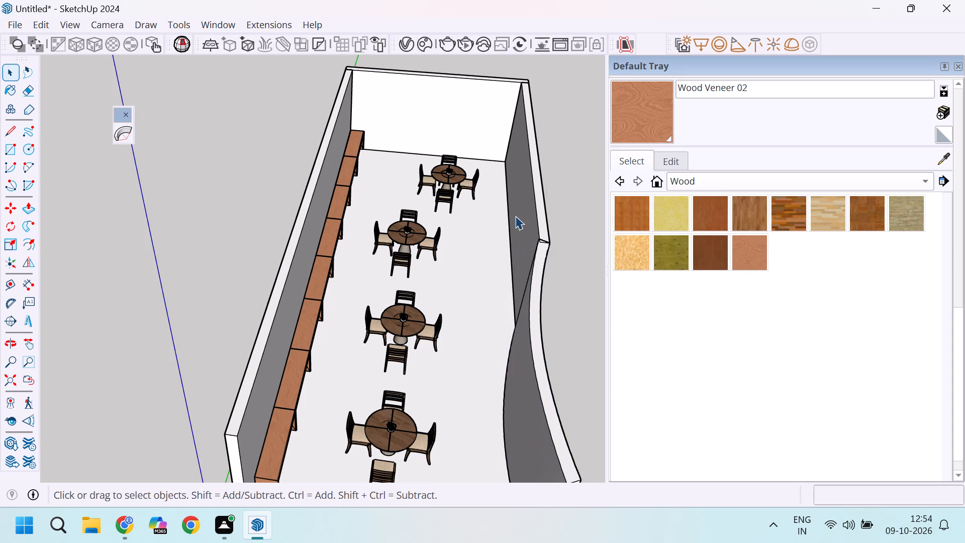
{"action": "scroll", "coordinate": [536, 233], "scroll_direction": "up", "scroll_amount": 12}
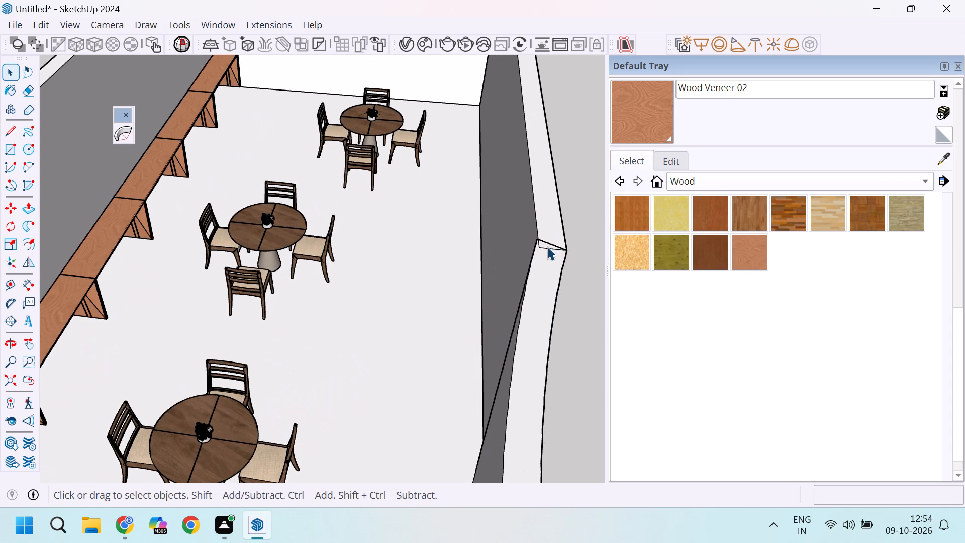
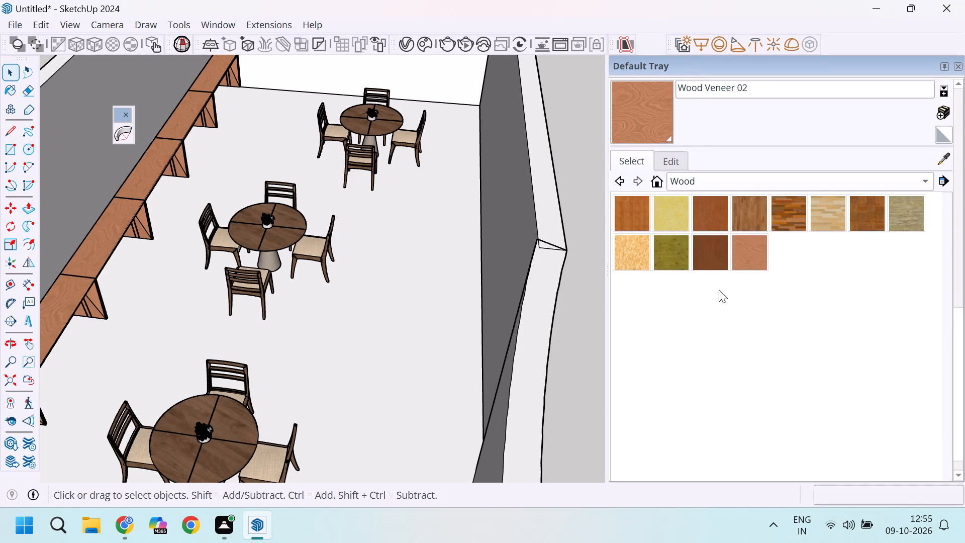
Examine the dining-set row, wall-side tables and curved wall from inside and outside the building.
{"action": "scroll", "coordinate": [381, 267], "scroll_direction": "down", "scroll_amount": 4}
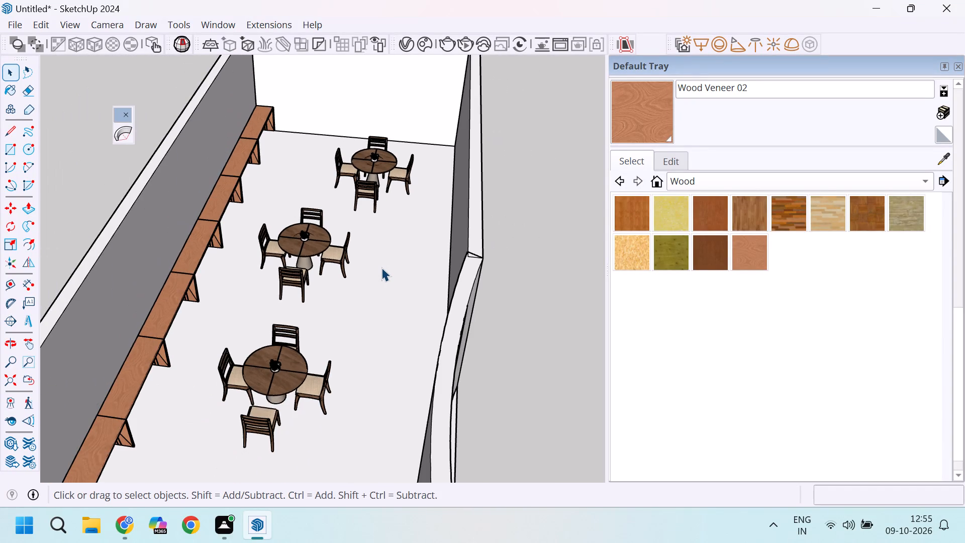
{"action": "scroll", "coordinate": [381, 267], "scroll_direction": "up", "scroll_amount": 2}
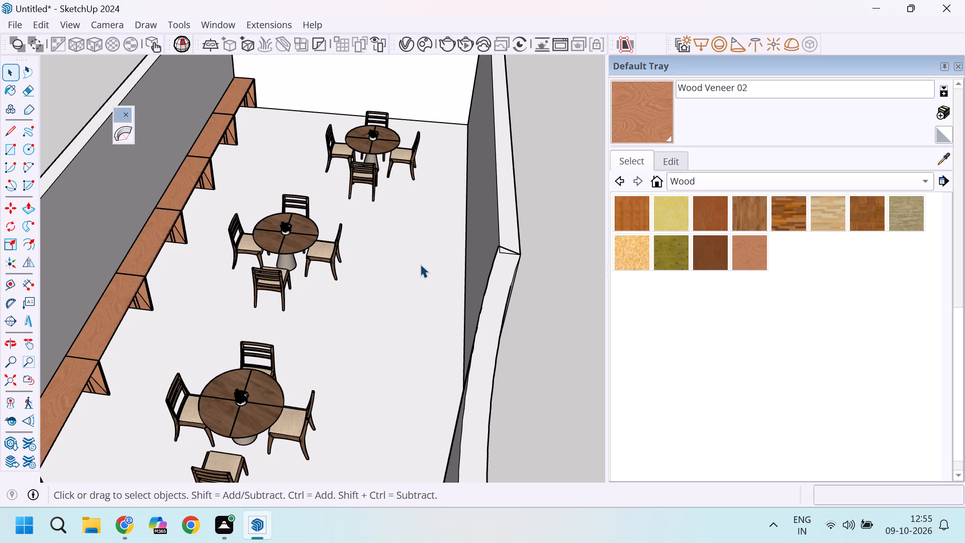
{"action": "middle_click_drag", "start_coordinate": [422, 263], "coordinate": [424, 214]}
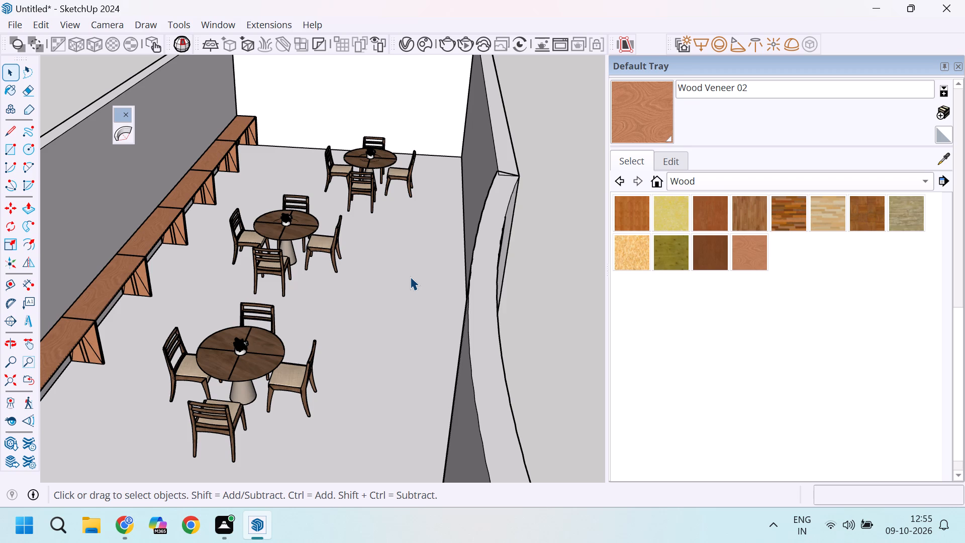
{"action": "middle_click_drag", "start_coordinate": [377, 297], "coordinate": [319, 283]}
{"action": "scroll", "coordinate": [392, 224], "scroll_direction": "down", "scroll_amount": 4}
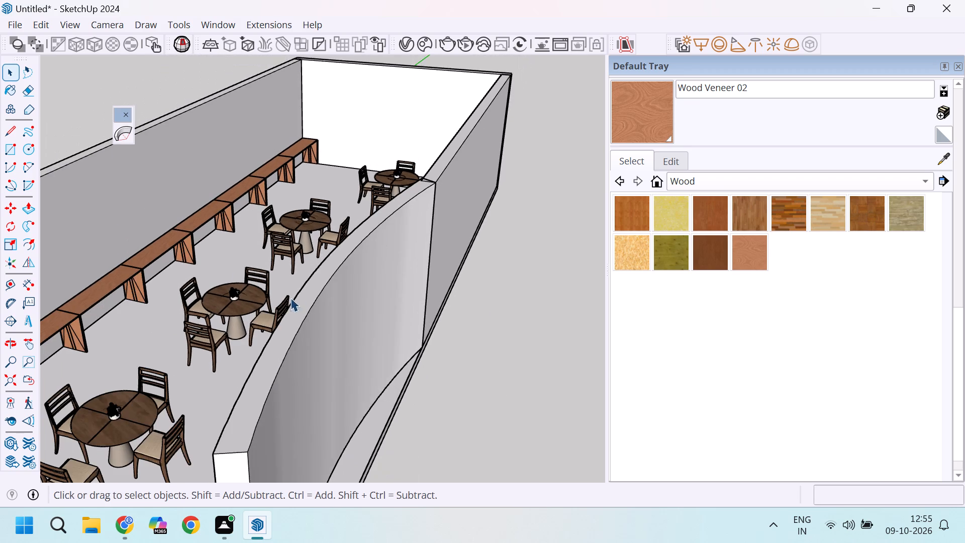
{"action": "middle_click_drag", "start_coordinate": [290, 299], "coordinate": [392, 301]}
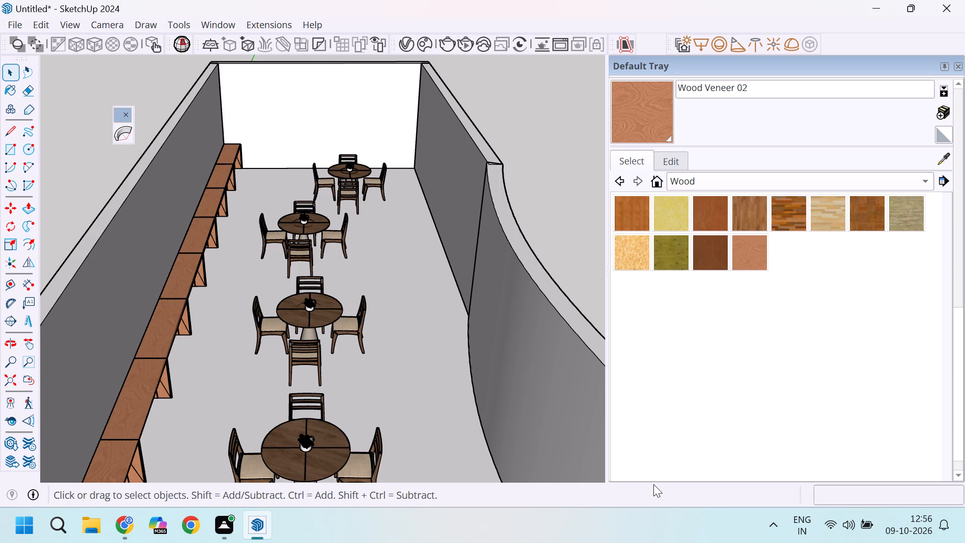
{"action": "scroll", "coordinate": [460, 317], "scroll_direction": "down", "scroll_amount": 4}
{"action": "scroll", "coordinate": [519, 254], "scroll_direction": "up", "scroll_amount": 4}
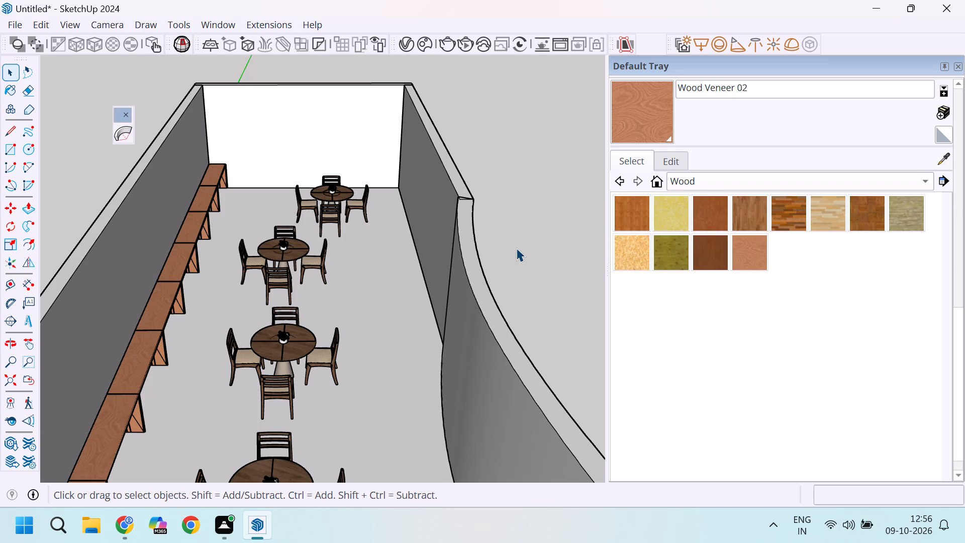
{"action": "scroll", "coordinate": [322, 291], "scroll_direction": "down", "scroll_amount": 2}
{"action": "scroll", "coordinate": [425, 243], "scroll_direction": "up", "scroll_amount": 4}
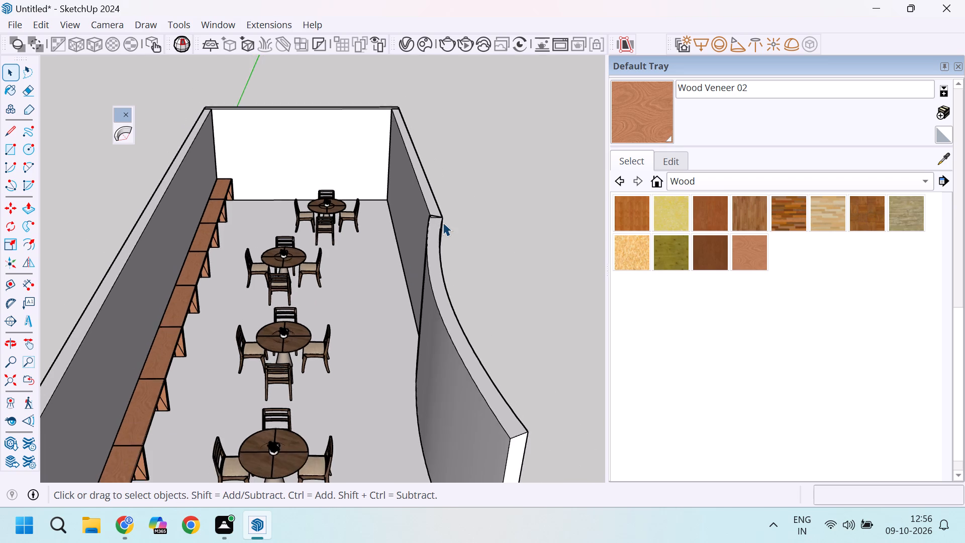
{"action": "scroll", "coordinate": [443, 222], "scroll_direction": "up", "scroll_amount": 12}
{"action": "scroll", "coordinate": [416, 228], "scroll_direction": "down", "scroll_amount": 8}
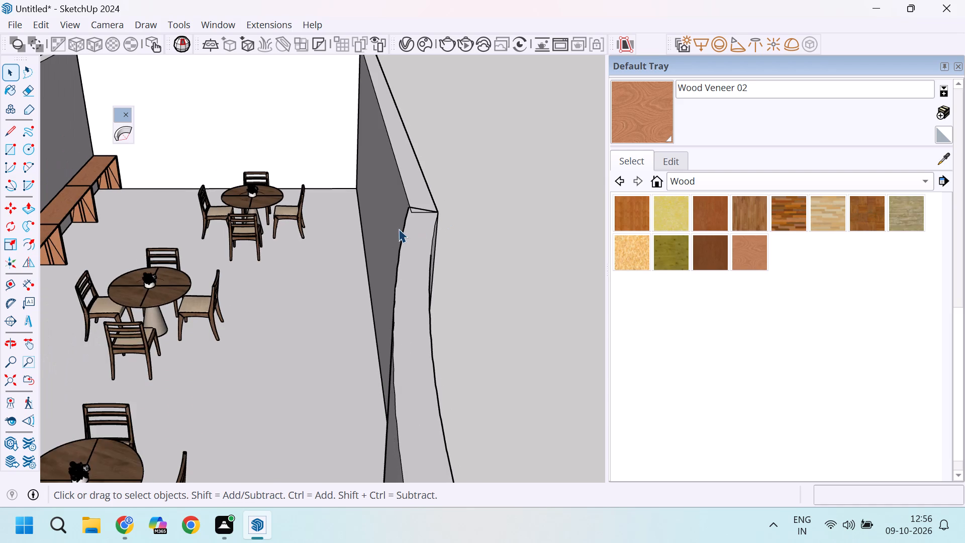
{"action": "scroll", "coordinate": [399, 229], "scroll_direction": "down", "scroll_amount": 2}
{"action": "middle_click_drag", "start_coordinate": [486, 295], "coordinate": [366, 303]}
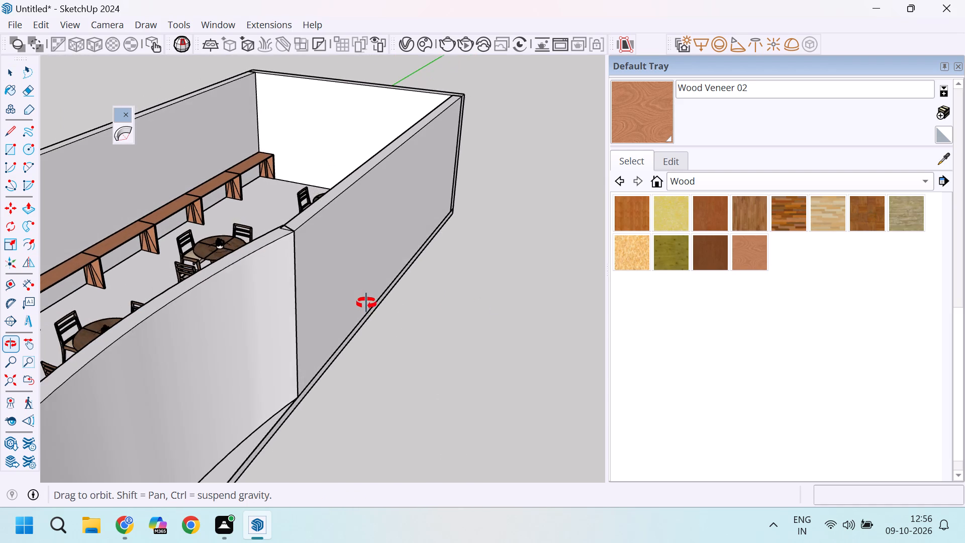
{"action": "middle_click_drag", "start_coordinate": [366, 303], "coordinate": [365, 303]}
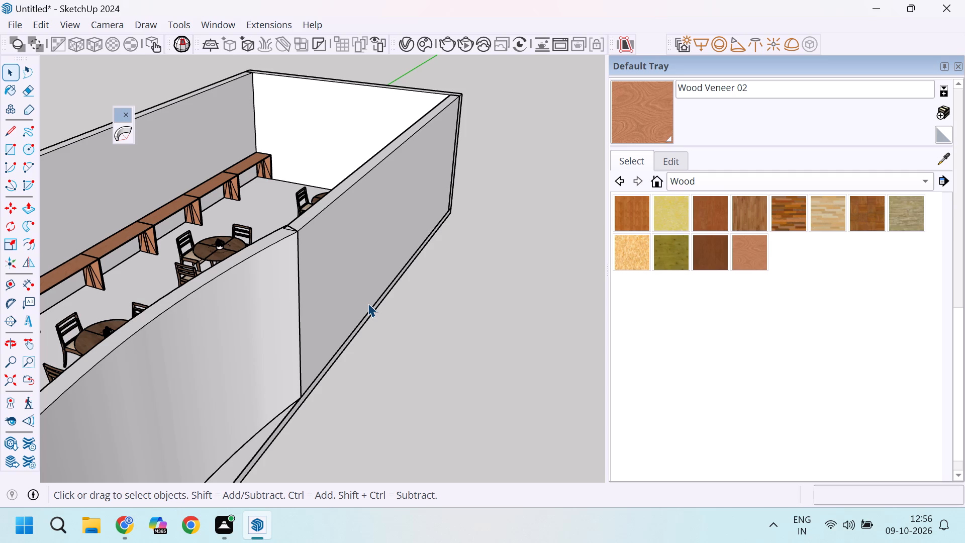
{"action": "scroll", "coordinate": [338, 300], "scroll_direction": "down", "scroll_amount": 2}
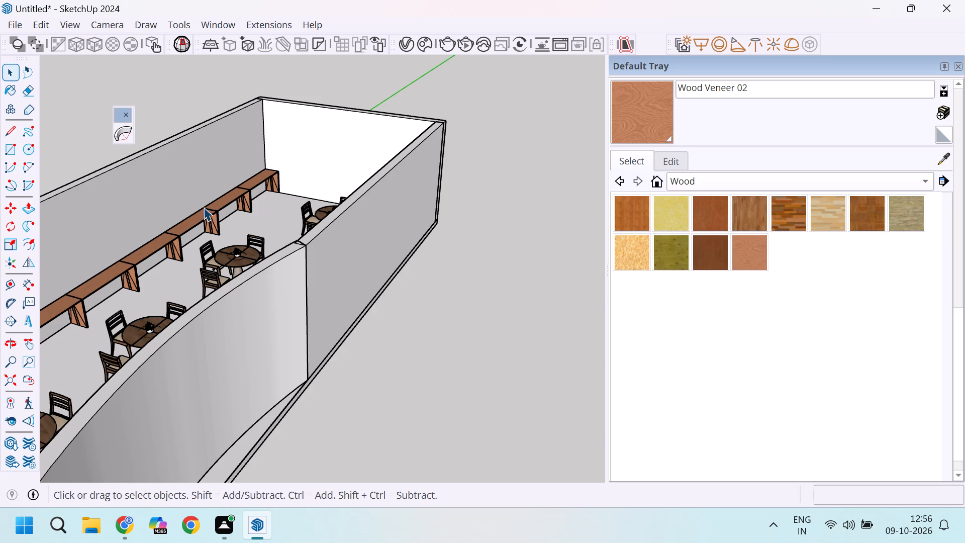
{"action": "scroll", "coordinate": [129, 263], "scroll_direction": "up", "scroll_amount": 5}
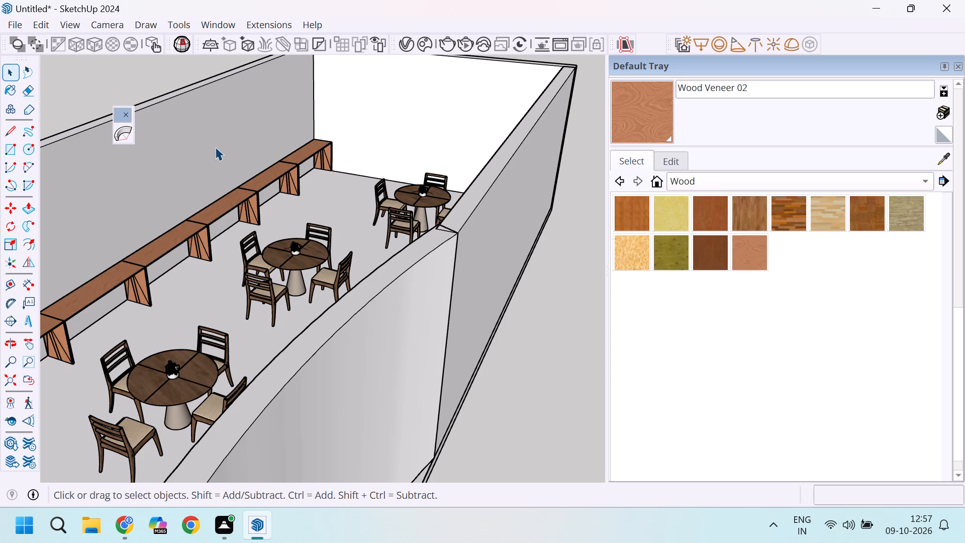
Open the walls for editing and place a vertical guide 6" from the rear corner on the long wall behind the veneered tables.
{"action": "key", "text": "t"}
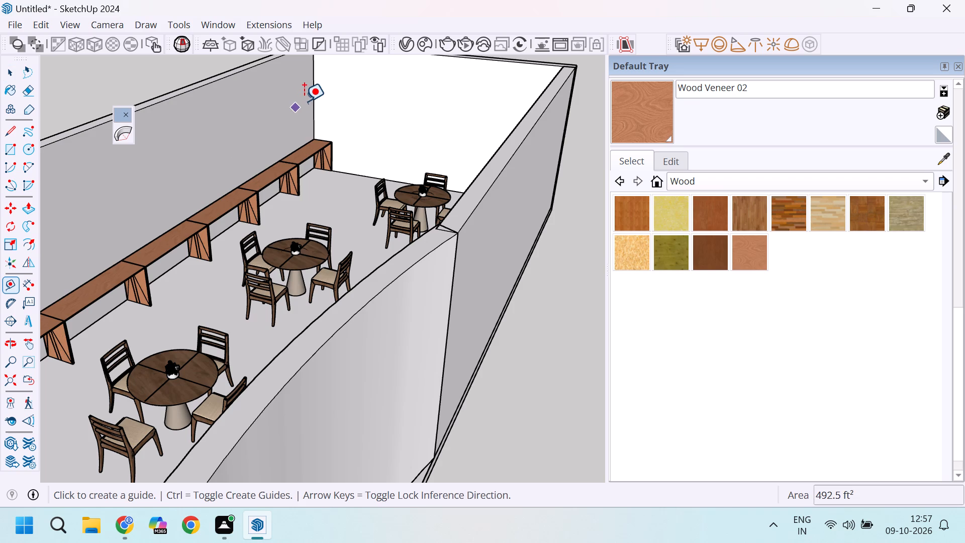
{"action": "scroll", "coordinate": [318, 132], "scroll_direction": "down", "scroll_amount": 5}
{"action": "key", "text": "space"}
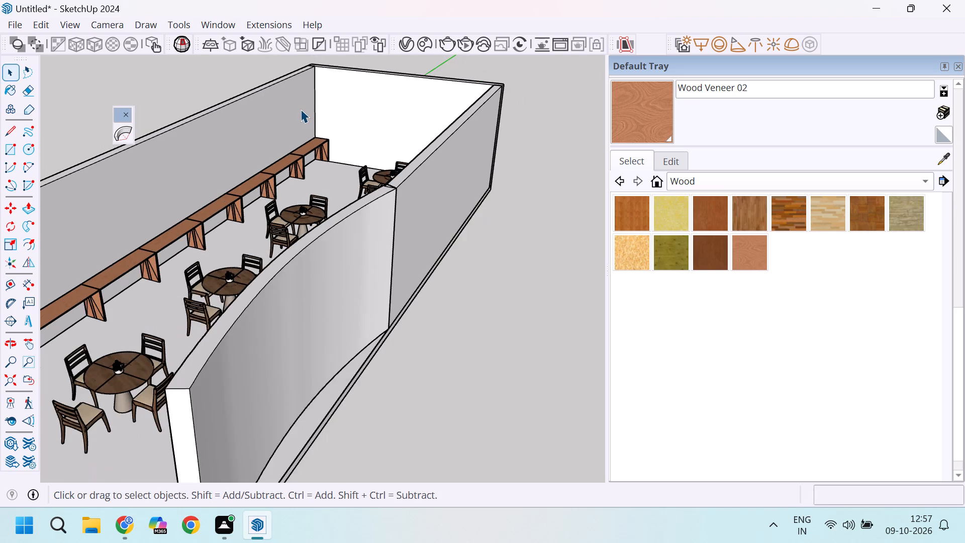
{"action": "double_click", "coordinate": [301, 109]}
{"action": "key", "text": "t"}
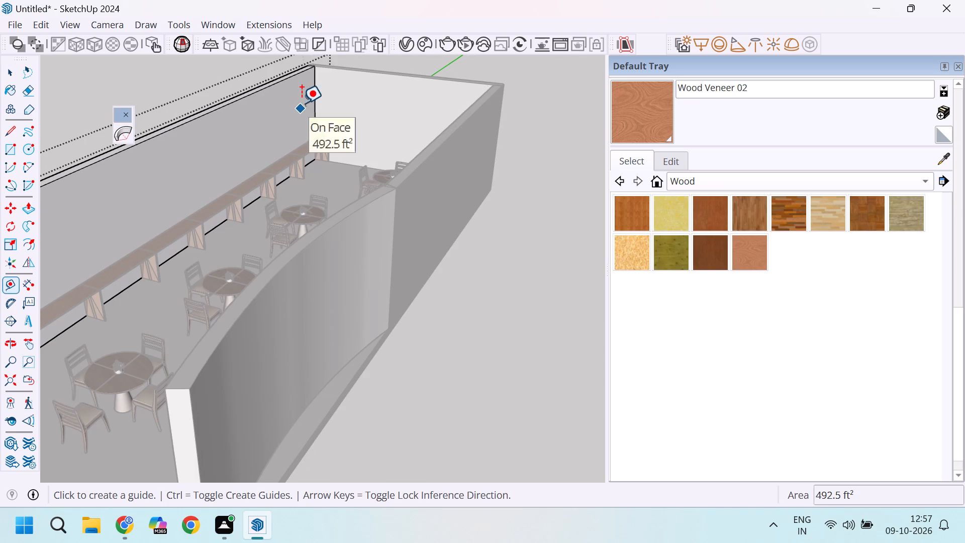
{"action": "scroll", "coordinate": [315, 90], "scroll_direction": "up", "scroll_amount": 6}
{"action": "left_click", "coordinate": [315, 90]}
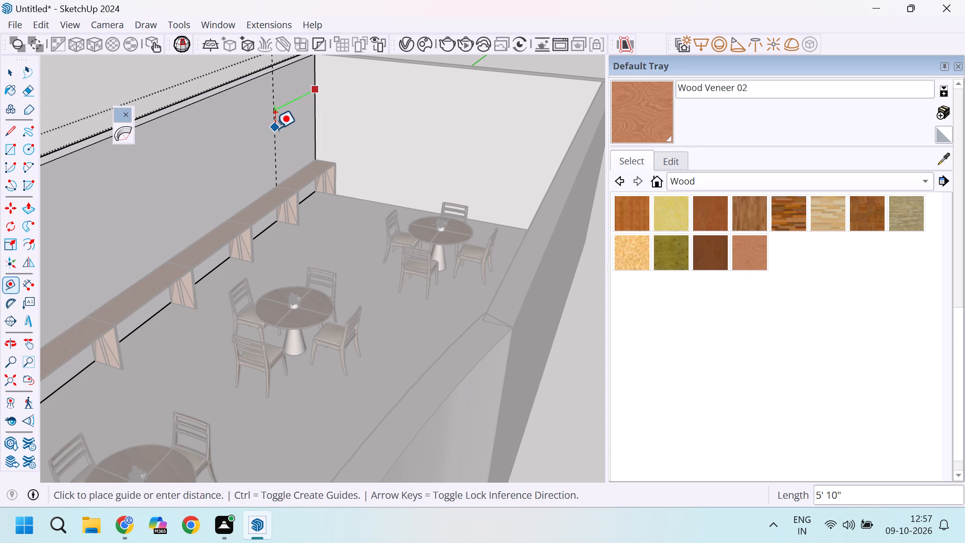
{"action": "key", "text": "6"}
{"action": "key", "text": "Return"}
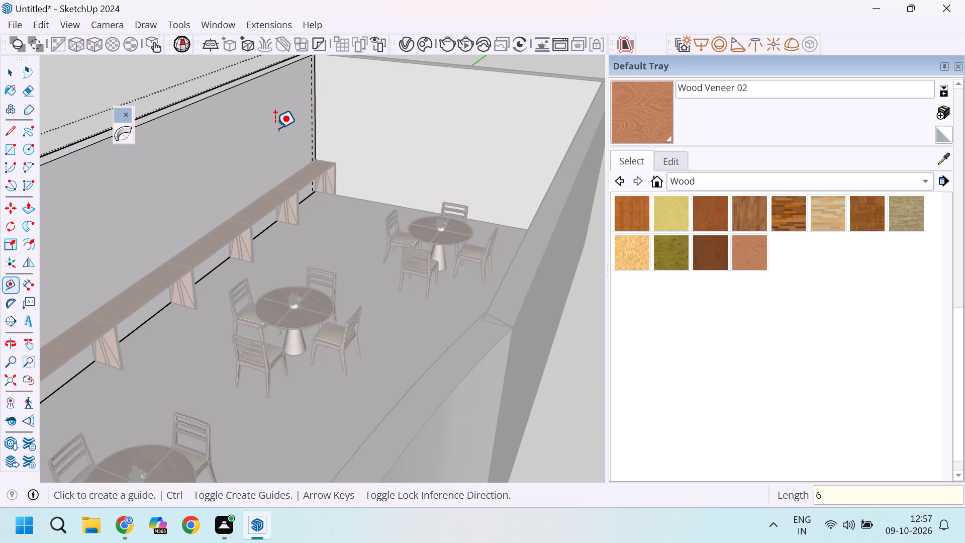
Place two more vertical guides along the same long wall, 4' past the first guide and 6" past that second guide.
{"action": "scroll", "coordinate": [275, 128], "scroll_direction": "up", "scroll_amount": 4}
{"action": "scroll", "coordinate": [306, 98], "scroll_direction": "up", "scroll_amount": 2}
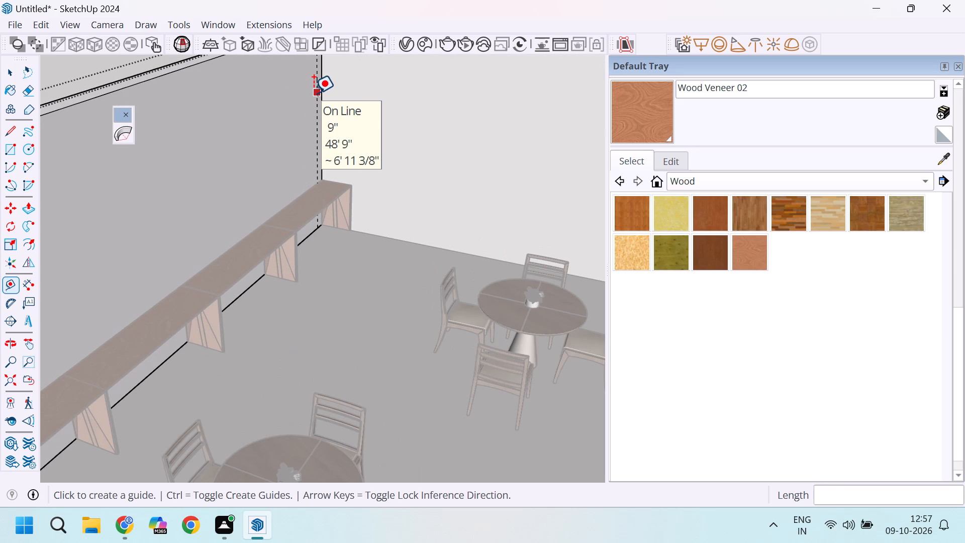
{"action": "left_click", "coordinate": [316, 88]}
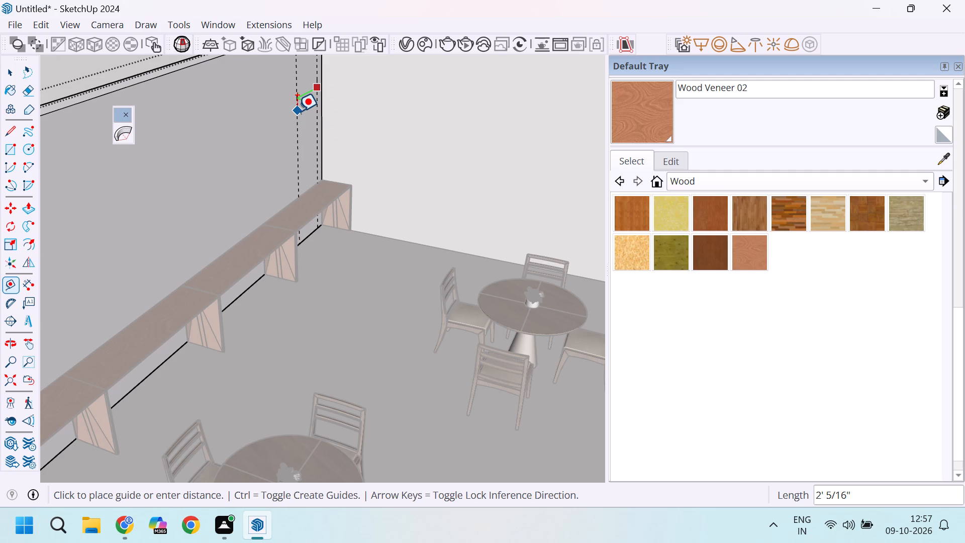
{"action": "type", "text": "4'"}
{"action": "key", "text": "Return"}
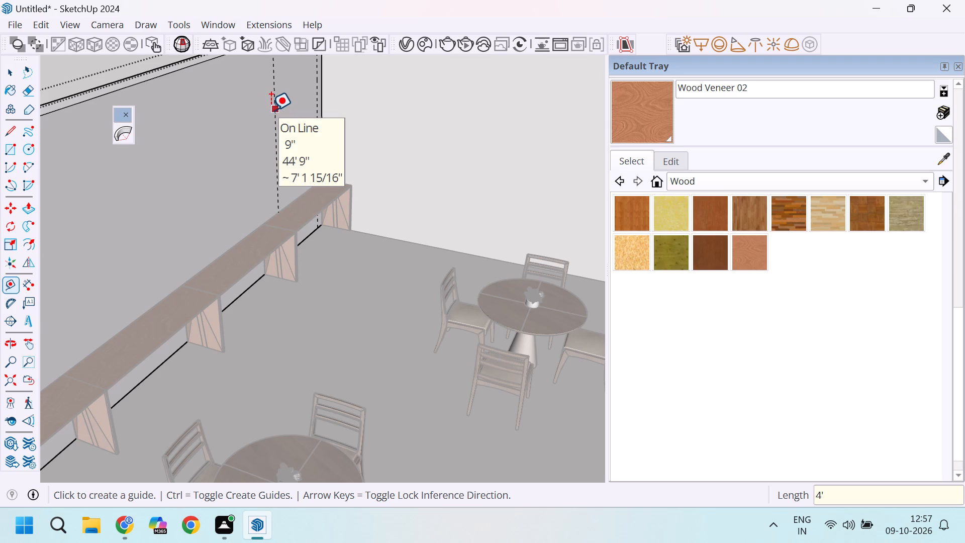
{"action": "left_click", "coordinate": [271, 110]}
{"action": "key", "text": "6"}
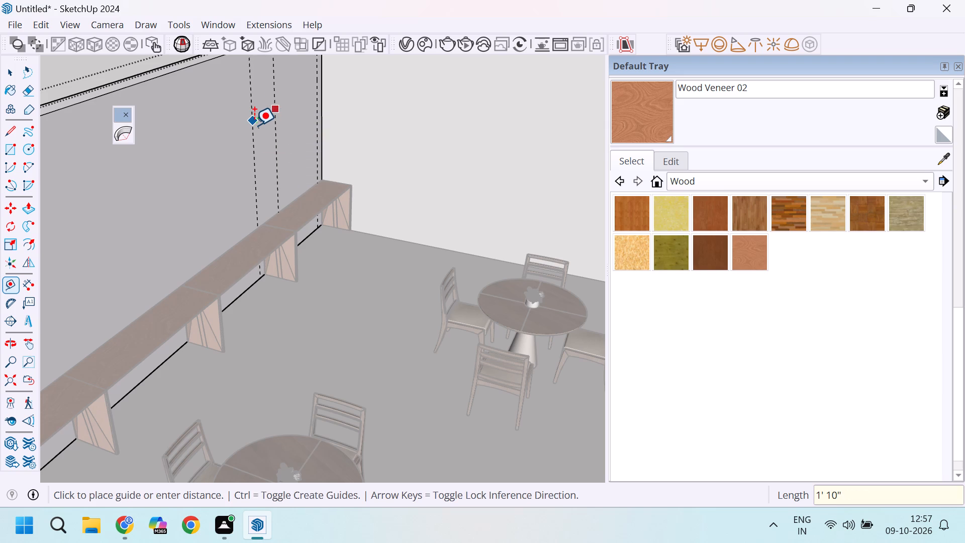
{"action": "key", "text": "Return"}
{"action": "scroll", "coordinate": [254, 125], "scroll_direction": "up", "scroll_amount": 3}
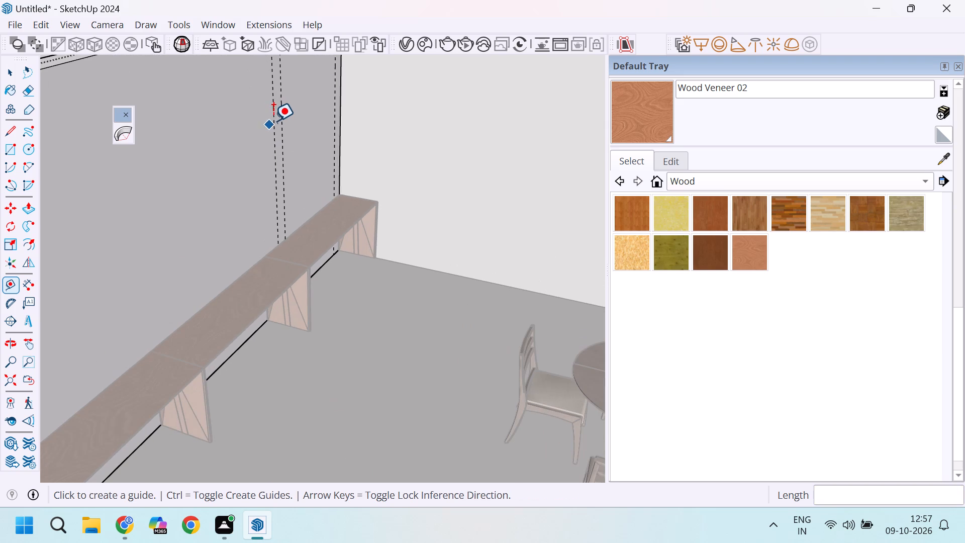
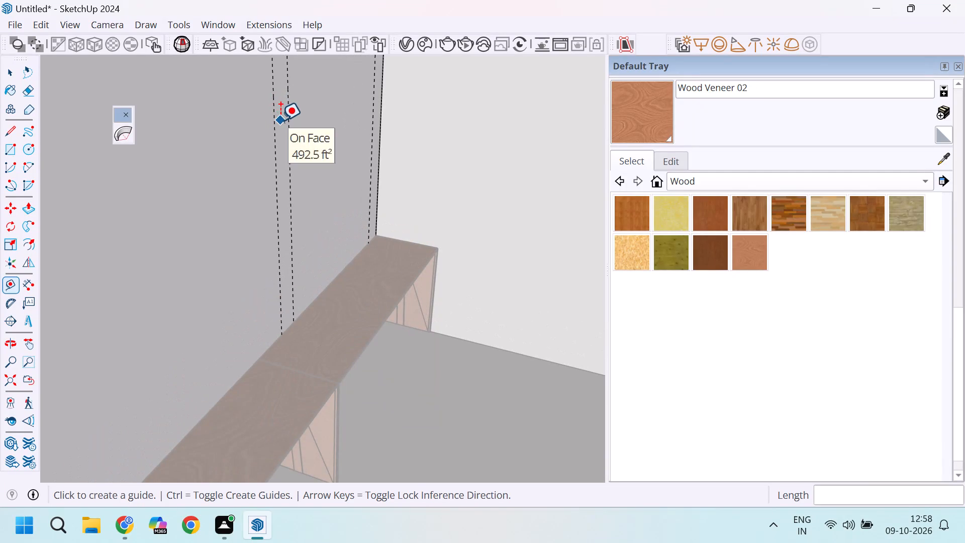
Place two more vertical guides along the long wall, 4' past the last guide and 6" past that new one.
{"action": "left_click", "coordinate": [274, 113]}
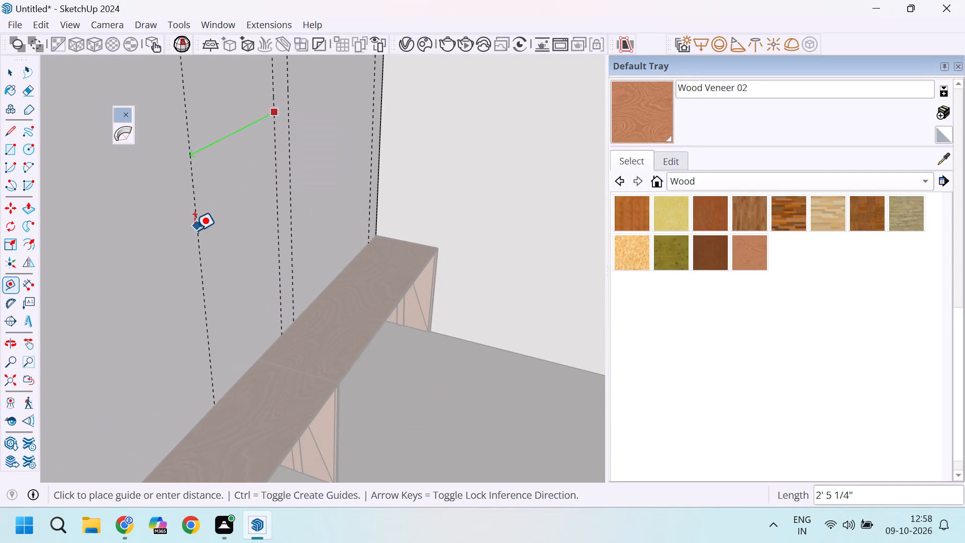
{"action": "scroll", "coordinate": [195, 230], "scroll_direction": "down", "scroll_amount": 8}
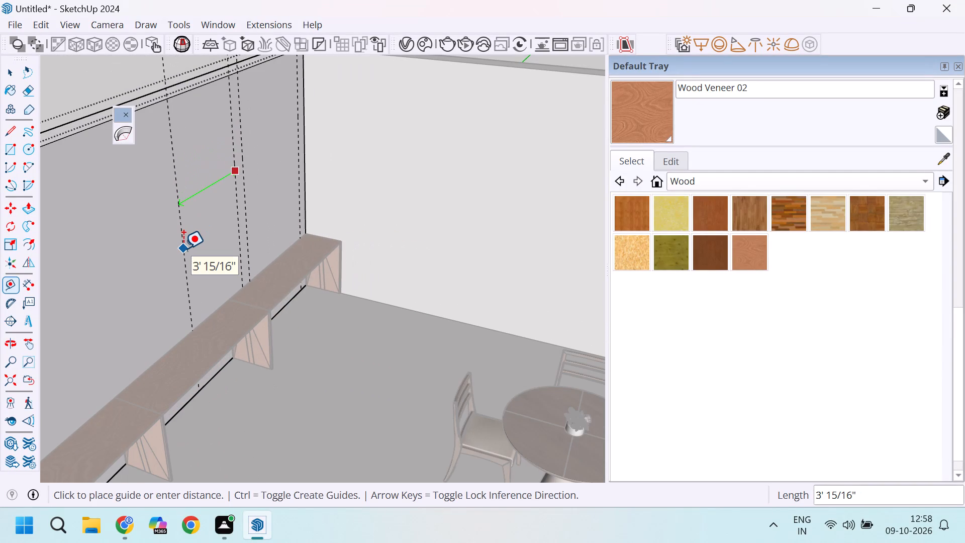
{"action": "type", "text": "4'"}
{"action": "key", "text": "Return"}
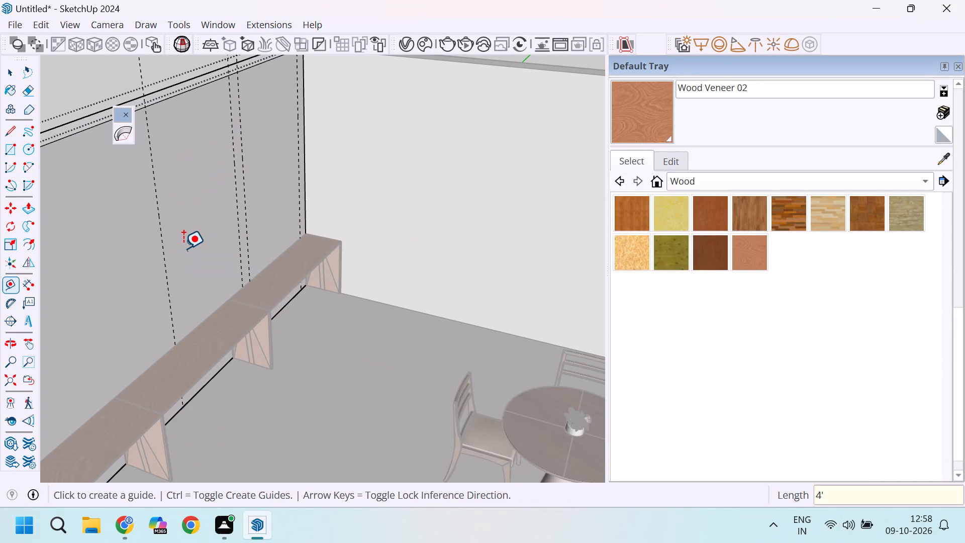
{"action": "scroll", "coordinate": [261, 231], "scroll_direction": "down", "scroll_amount": 3}
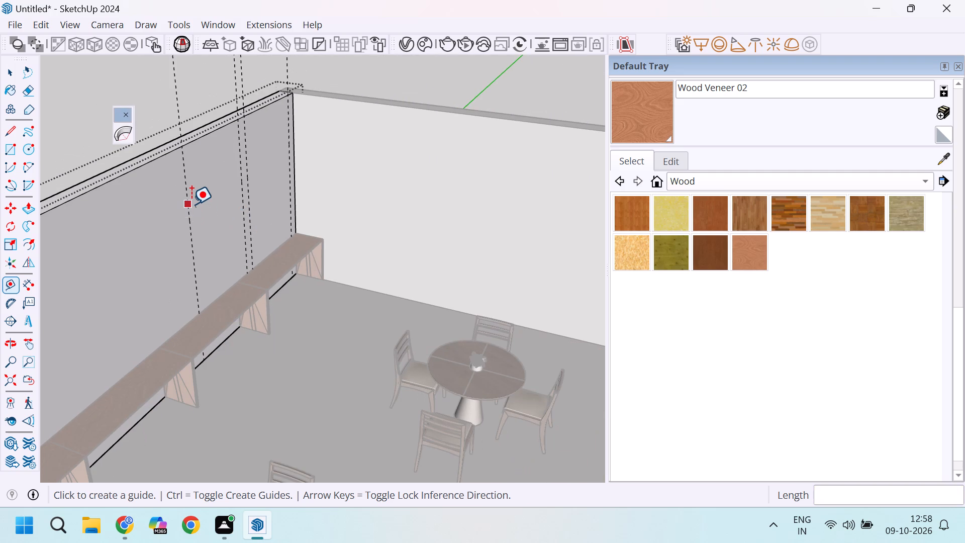
{"action": "left_click", "coordinate": [188, 207]}
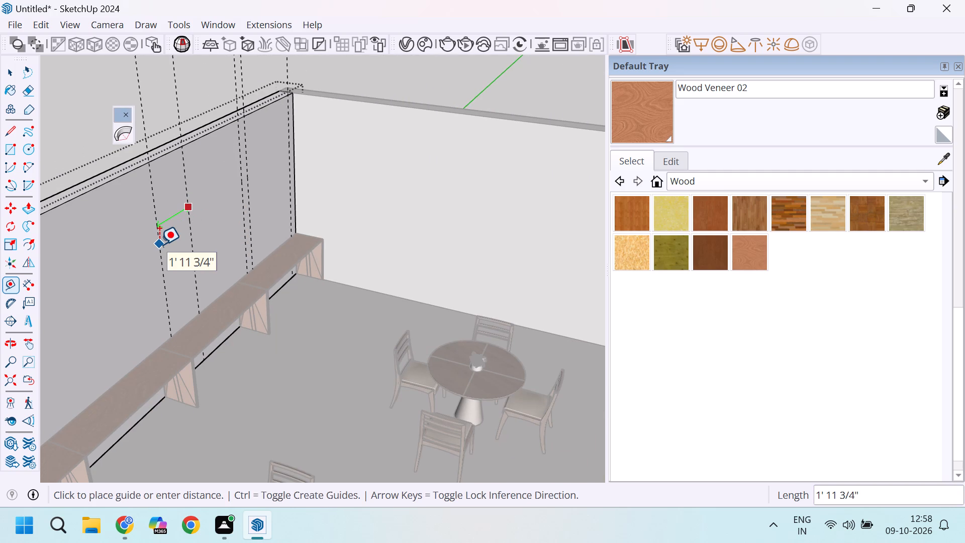
{"action": "key", "text": "6"}
{"action": "key", "text": "Return"}
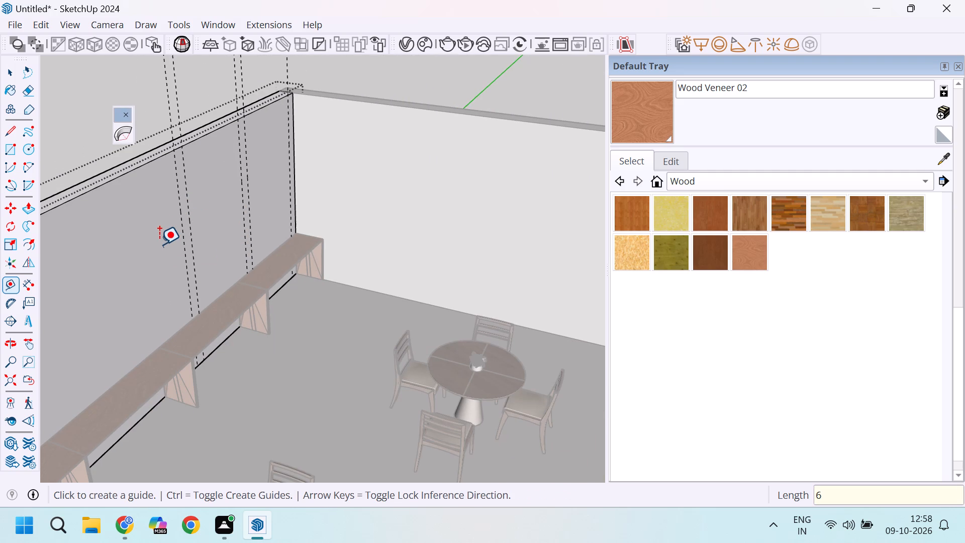
Continue the long wall's spacing with another pair of vertical guides, 4' past the last guide and then 6" further.
{"action": "scroll", "coordinate": [167, 258], "scroll_direction": "up", "scroll_amount": 7}
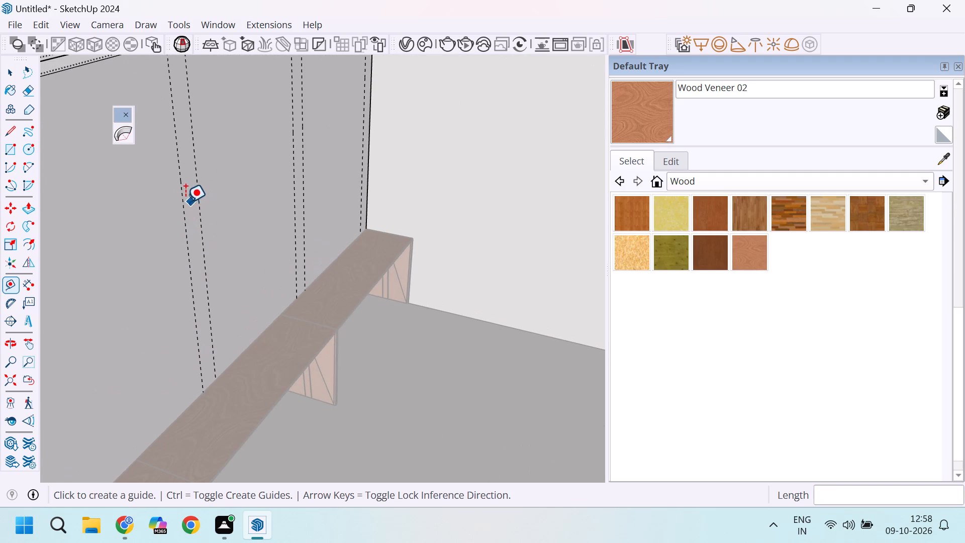
{"action": "left_click", "coordinate": [182, 200]}
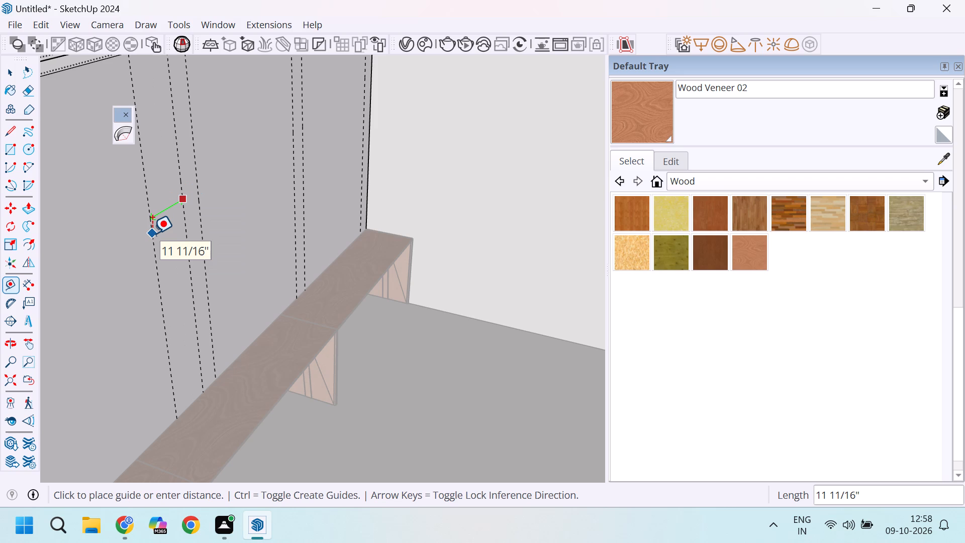
{"action": "type", "text": "4'"}
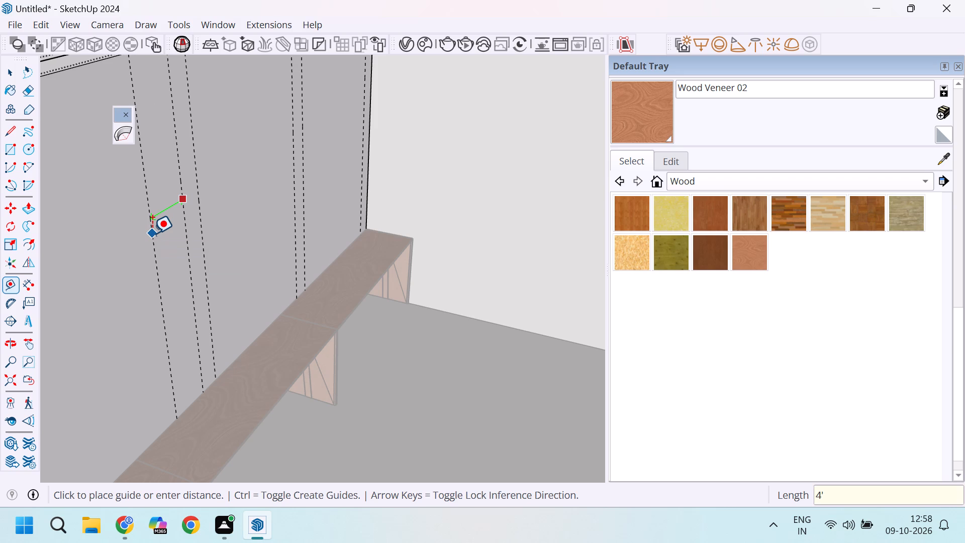
{"action": "key", "text": "Return"}
{"action": "scroll", "coordinate": [152, 233], "scroll_direction": "down", "scroll_amount": 5}
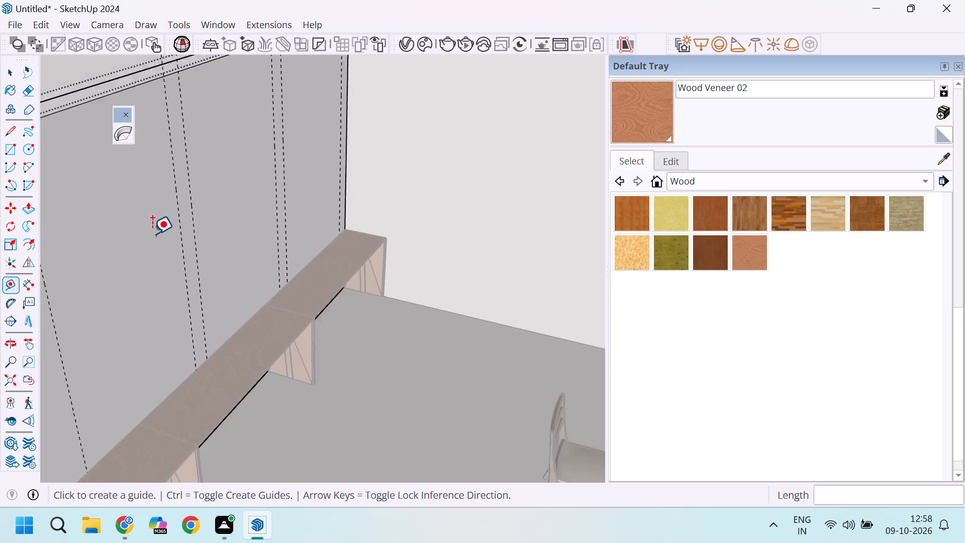
{"action": "scroll", "coordinate": [152, 234], "scroll_direction": "down", "scroll_amount": 6}
{"action": "scroll", "coordinate": [211, 235], "scroll_direction": "down", "scroll_amount": 5}
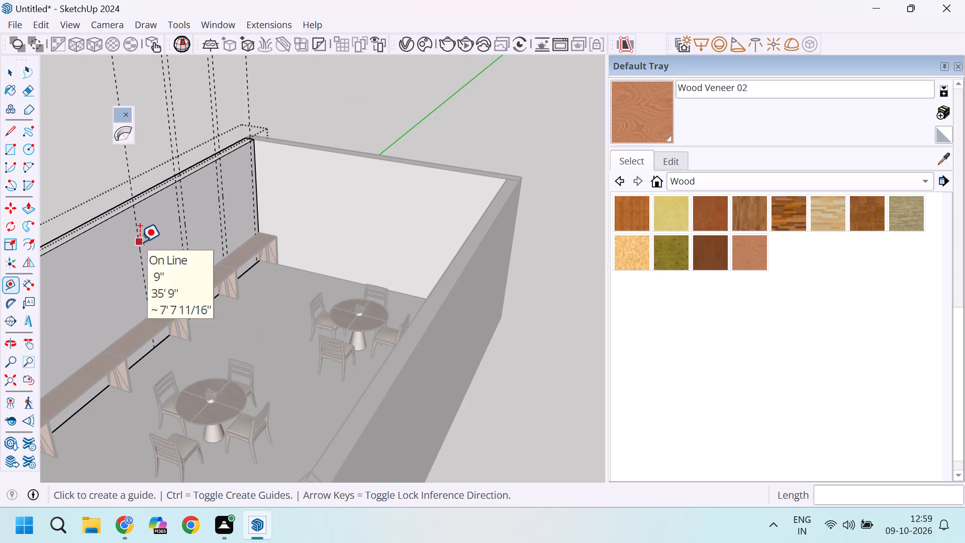
{"action": "left_click", "coordinate": [140, 242]}
{"action": "key", "text": "6"}
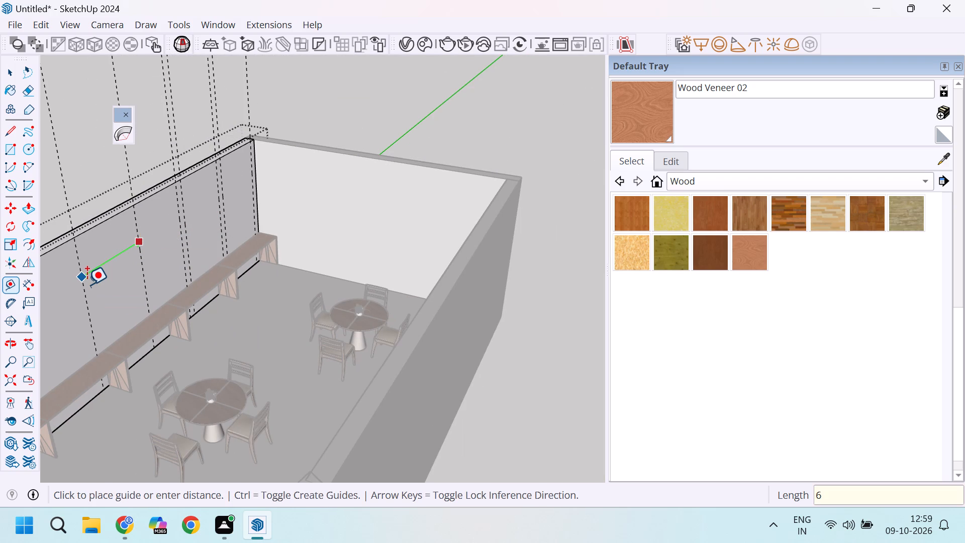
{"action": "key", "text": "Return"}
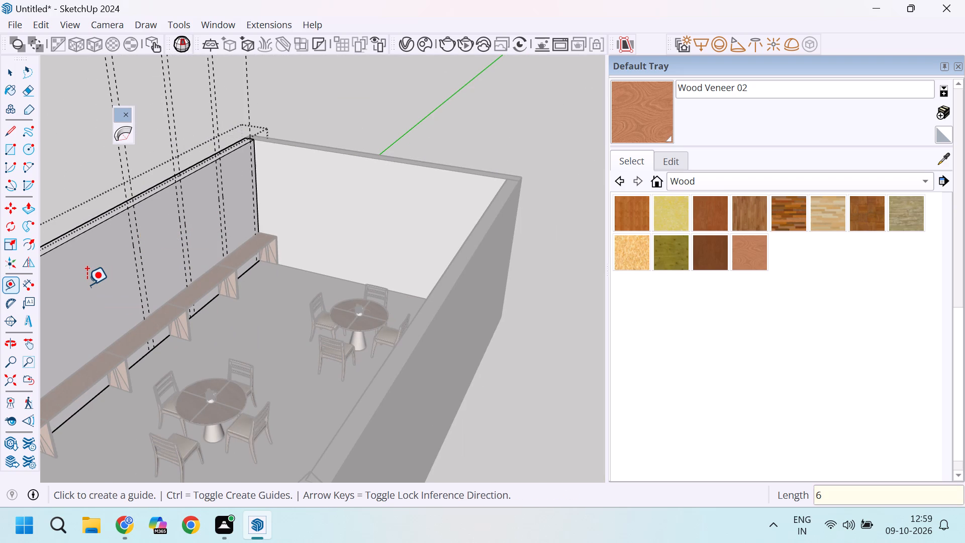
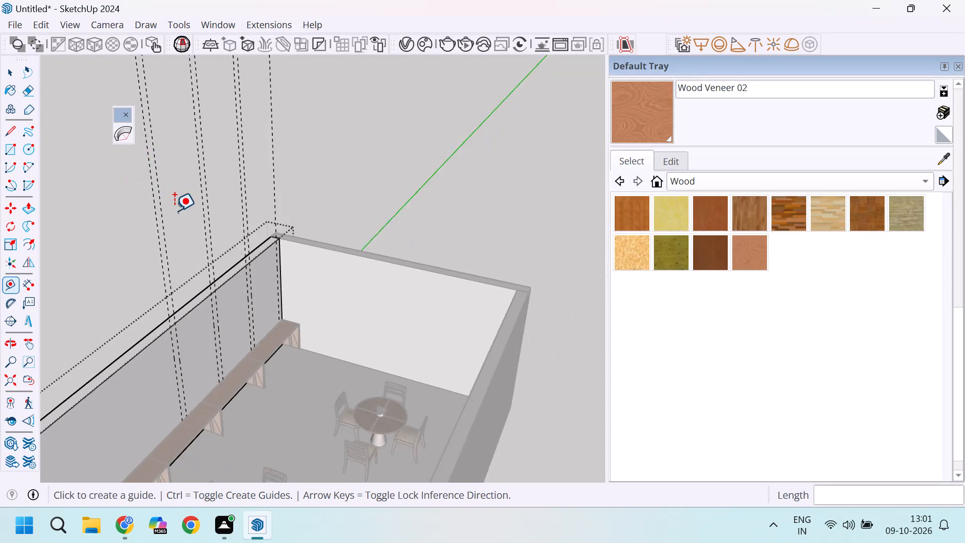
Undo the recent vertical guides on the long wall, back to the first 4' division nearest the far corner.
{"action": "scroll", "coordinate": [185, 293], "scroll_direction": "down", "scroll_amount": 2}
{"action": "scroll", "coordinate": [276, 242], "scroll_direction": "down", "scroll_amount": 5}
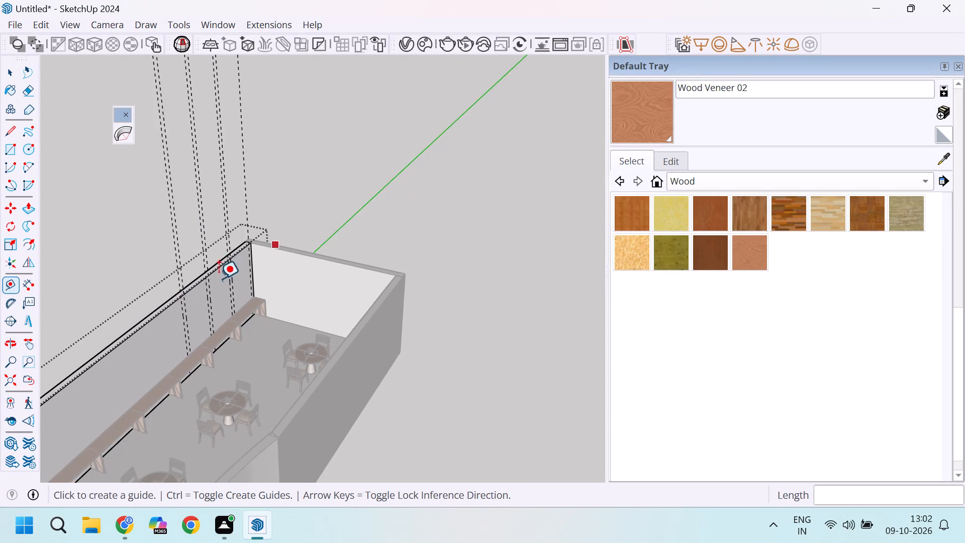
{"action": "scroll", "coordinate": [177, 307], "scroll_direction": "up", "scroll_amount": 20}
{"action": "scroll", "coordinate": [177, 307], "scroll_direction": "up", "scroll_amount": 9}
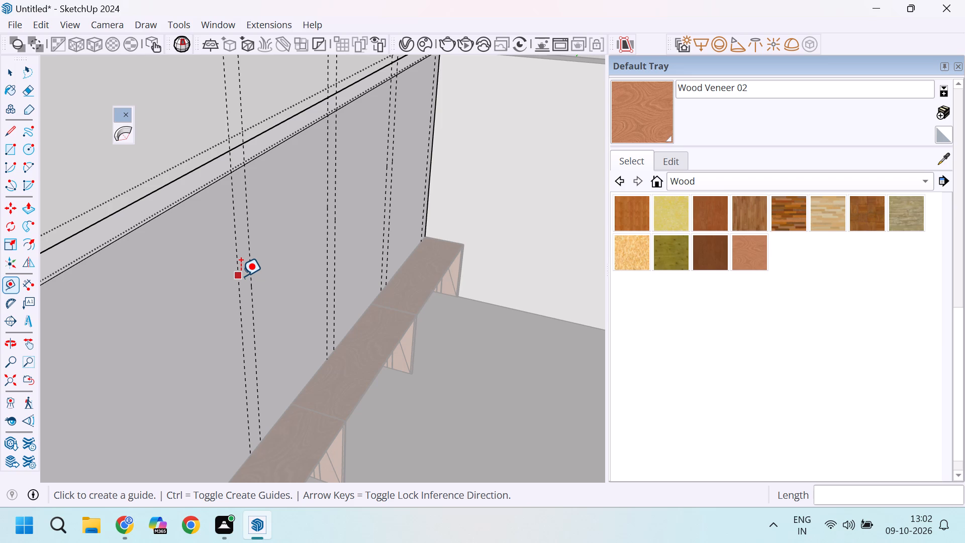
{"action": "scroll", "coordinate": [241, 276], "scroll_direction": "down", "scroll_amount": 2}
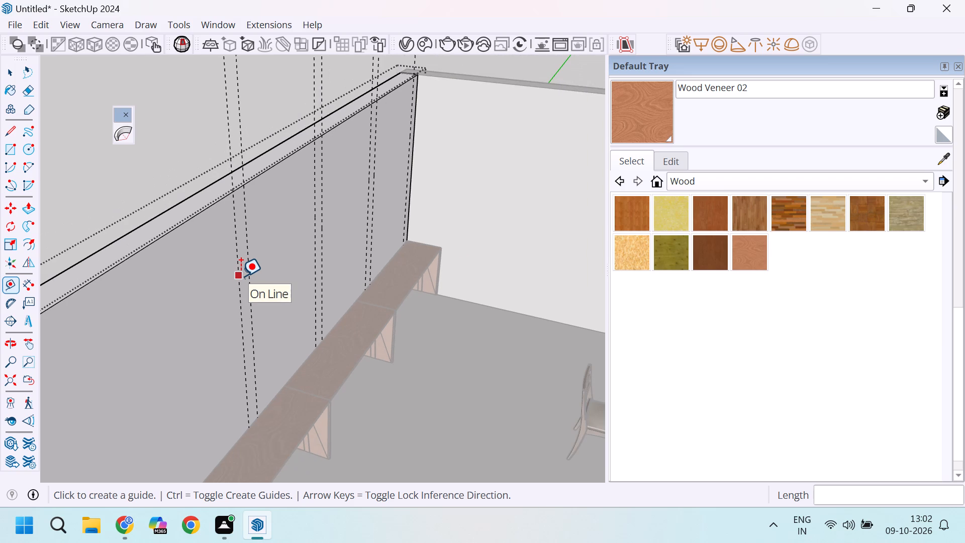
{"action": "key", "text": "ctrl+z"}
{"action": "key", "text": "ctrl+z"}
{"action": "key", "text": "ctrl+z"}
{"action": "key", "text": "ctrl+z"}
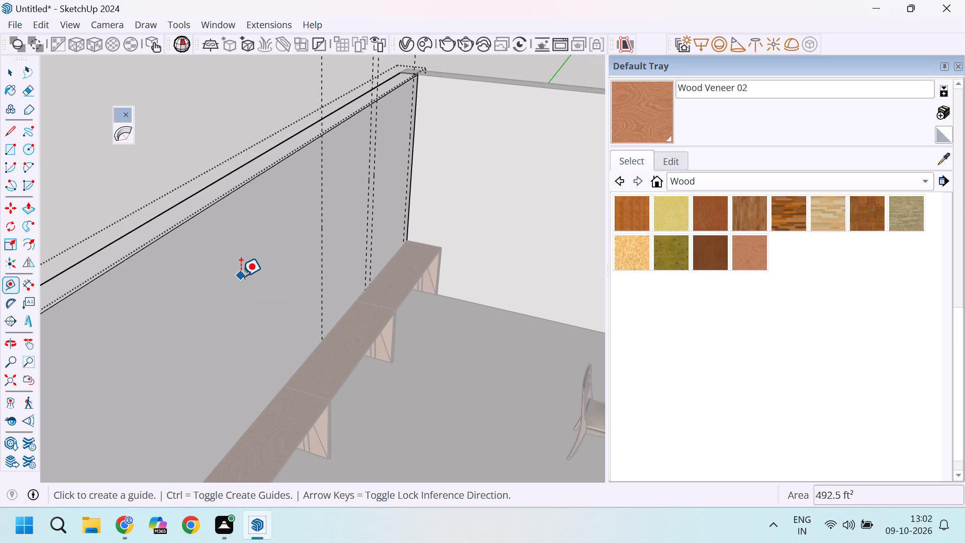
{"action": "key", "text": "ctrl+z"}
{"action": "key", "text": "ctrl+z"}
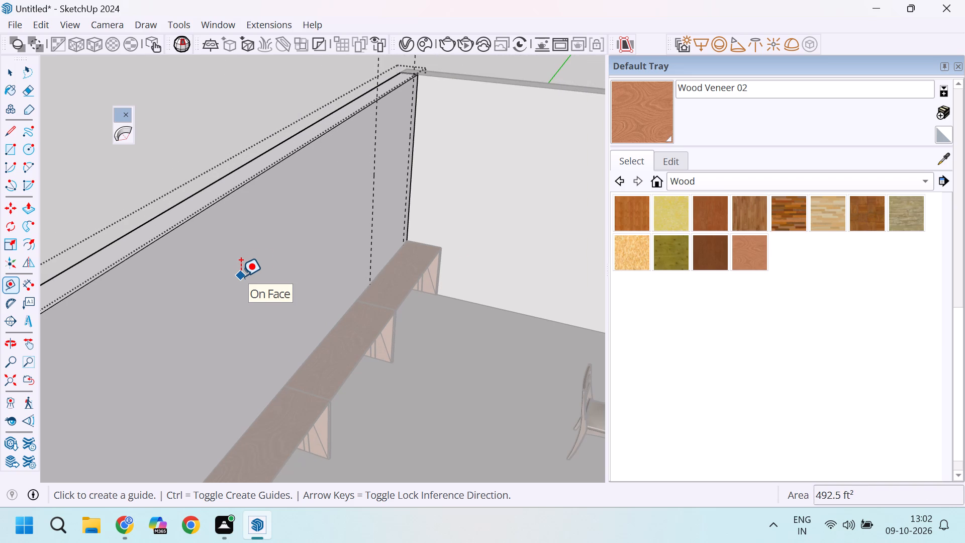
Place a vertical guide on the long wall 1' past the remaining 4' division guide, away from the far corner.
{"action": "scroll", "coordinate": [401, 179], "scroll_direction": "up", "scroll_amount": 3}
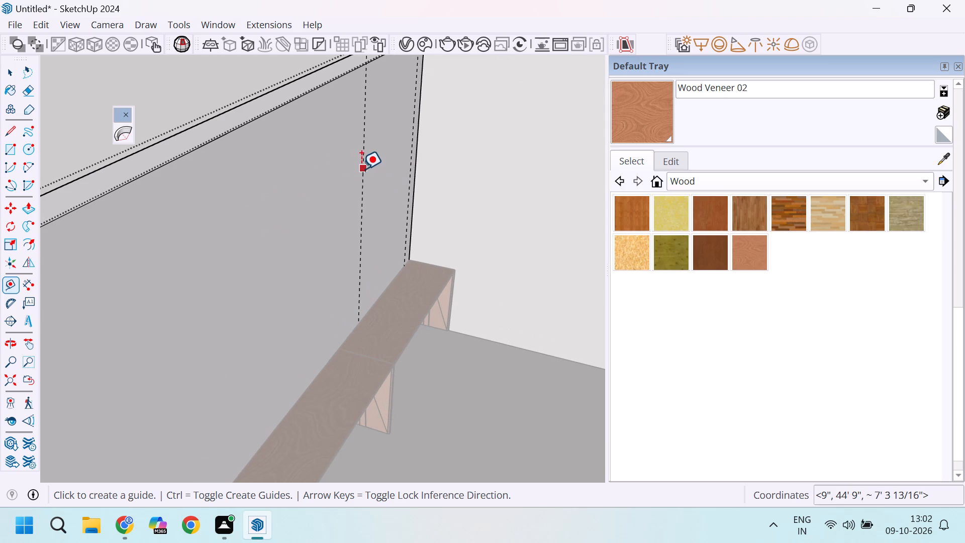
{"action": "left_click", "coordinate": [361, 169]}
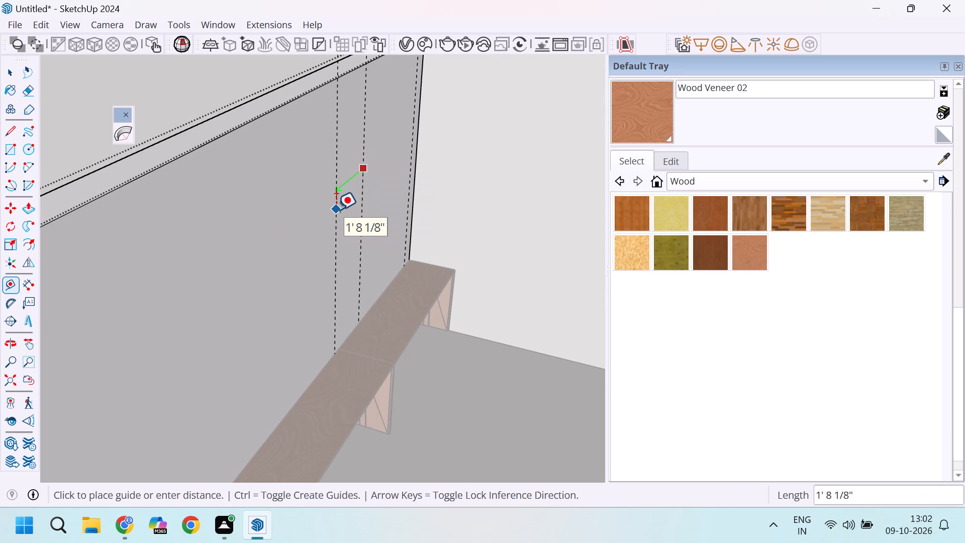
{"action": "type", "text": "1'"}
{"action": "key", "text": "Return"}
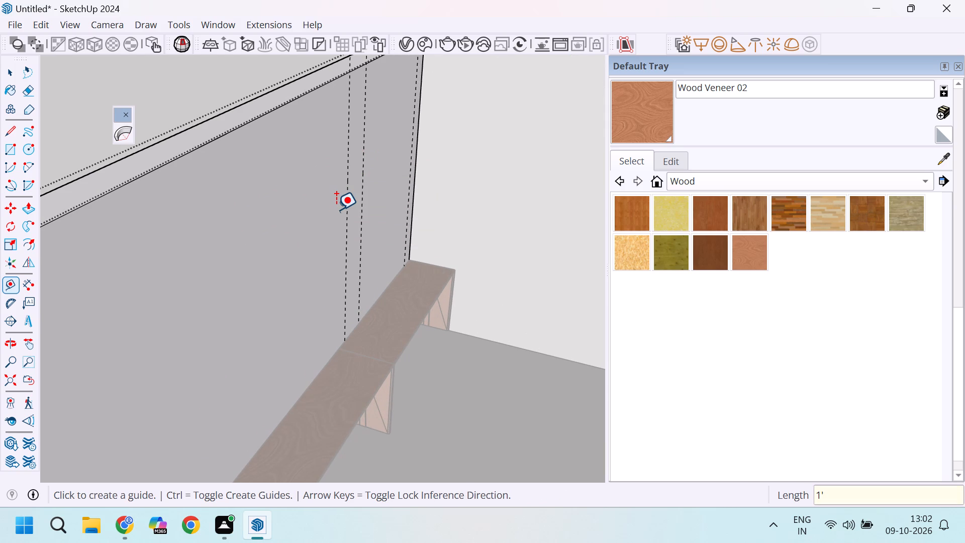
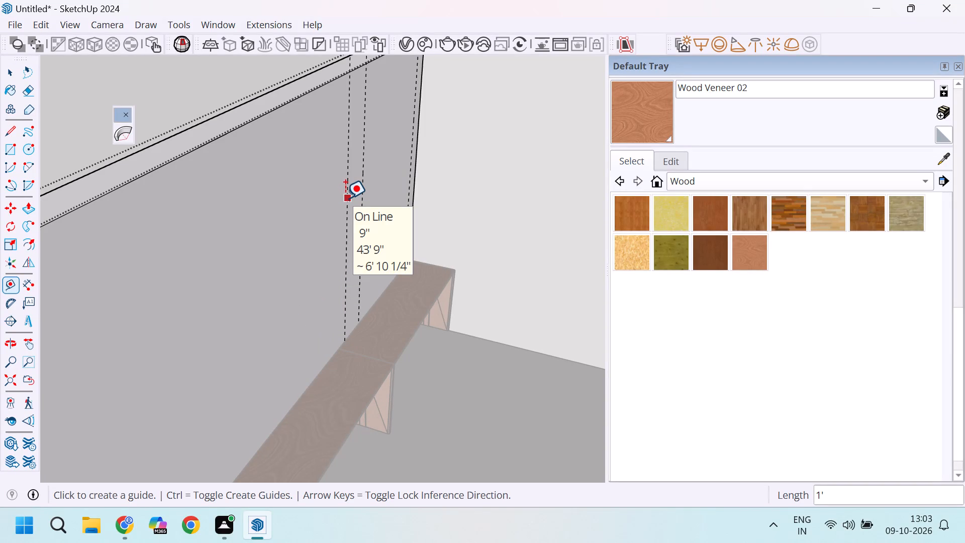
Continue the long wall's vertical guides from the last 1' gap guide, placing one 4' away and another 1' beyond it.
{"action": "scroll", "coordinate": [345, 198], "scroll_direction": "up", "scroll_amount": 8}
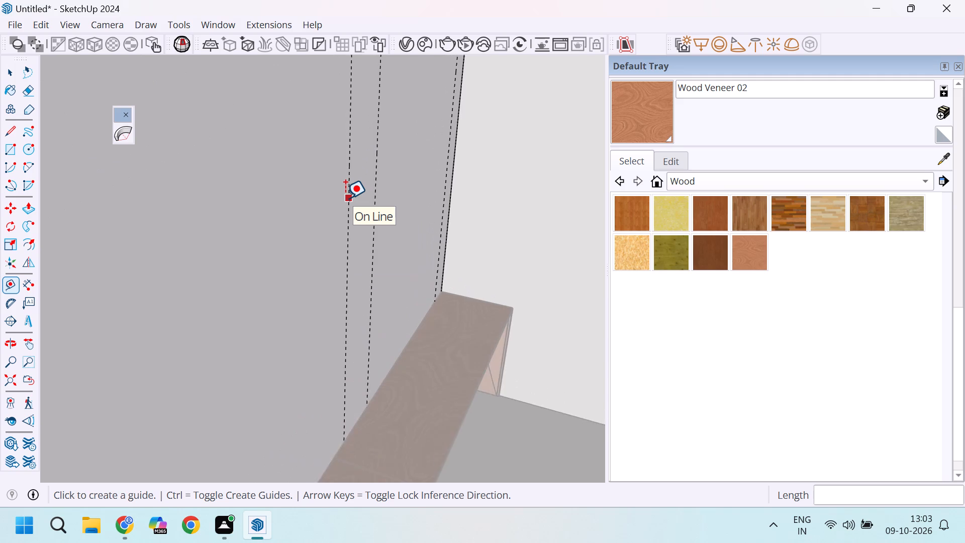
{"action": "scroll", "coordinate": [345, 198], "scroll_direction": "up", "scroll_amount": 1}
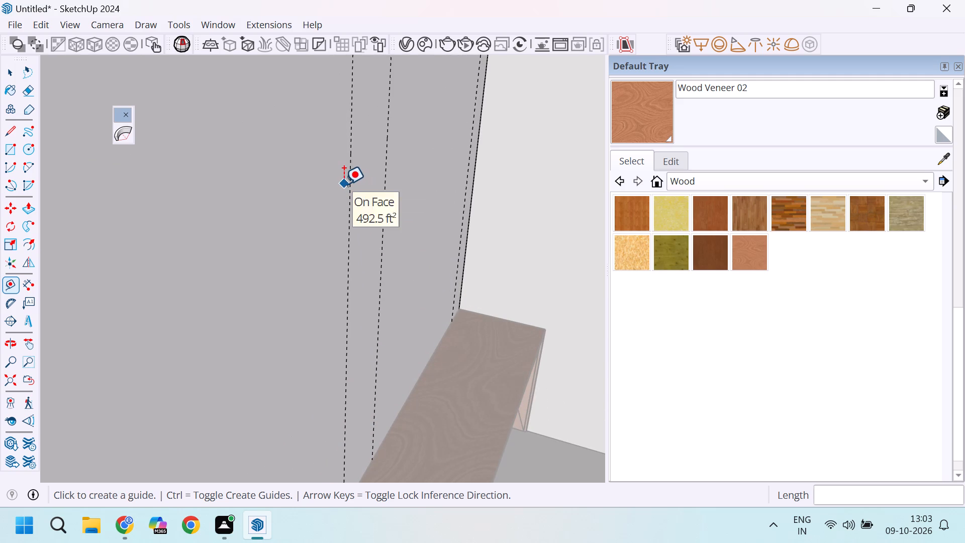
{"action": "left_click", "coordinate": [353, 185]}
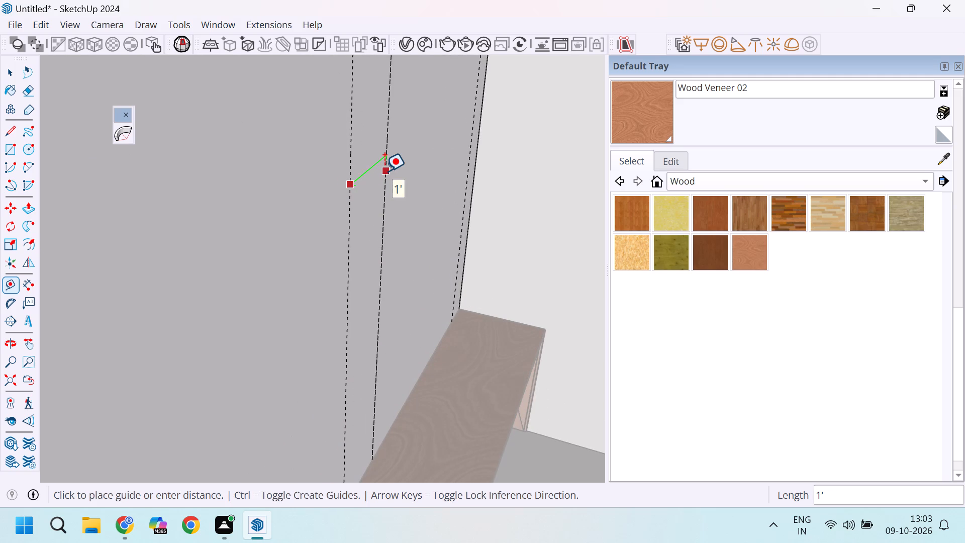
{"action": "scroll", "coordinate": [283, 238], "scroll_direction": "down", "scroll_amount": 11}
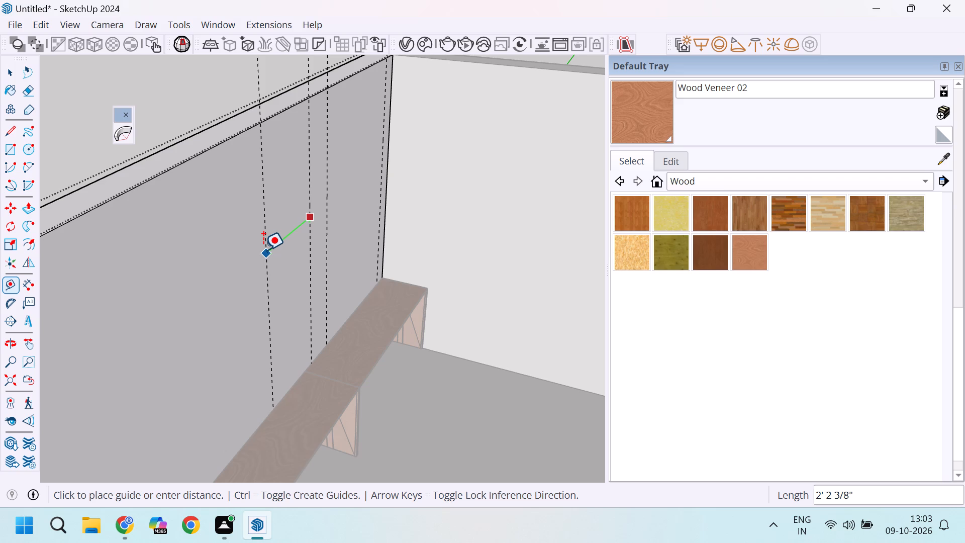
{"action": "type", "text": "4'"}
{"action": "key", "text": "Return"}
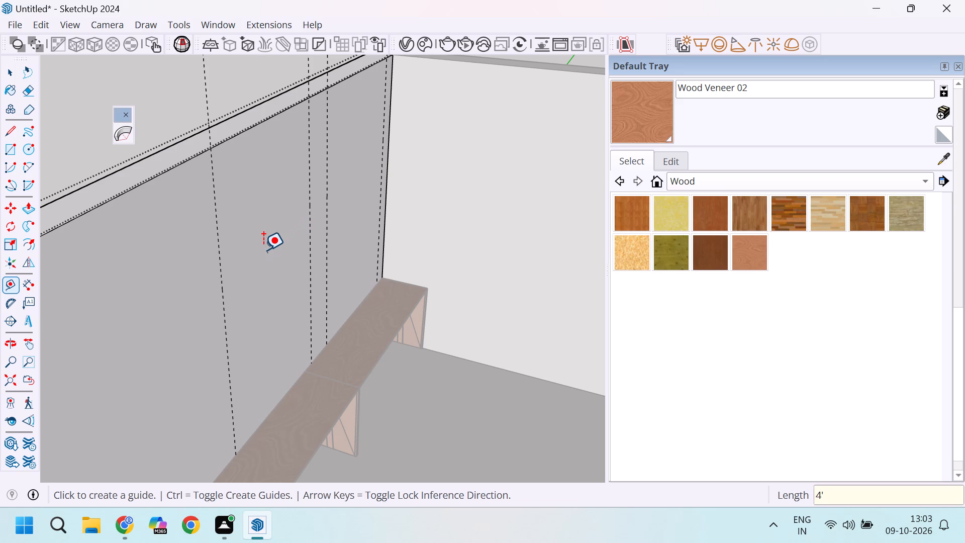
{"action": "scroll", "coordinate": [203, 248], "scroll_direction": "down", "scroll_amount": 5}
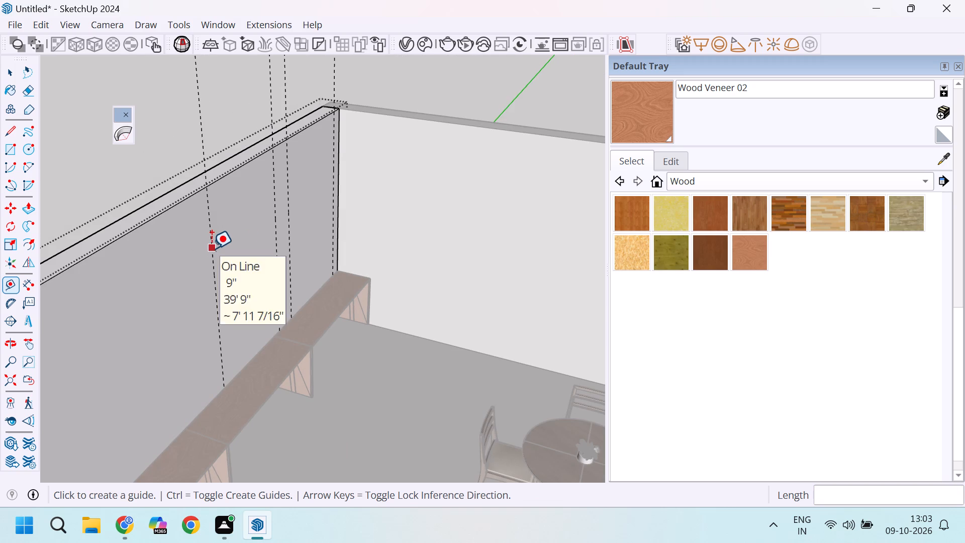
{"action": "left_click", "coordinate": [212, 248]}
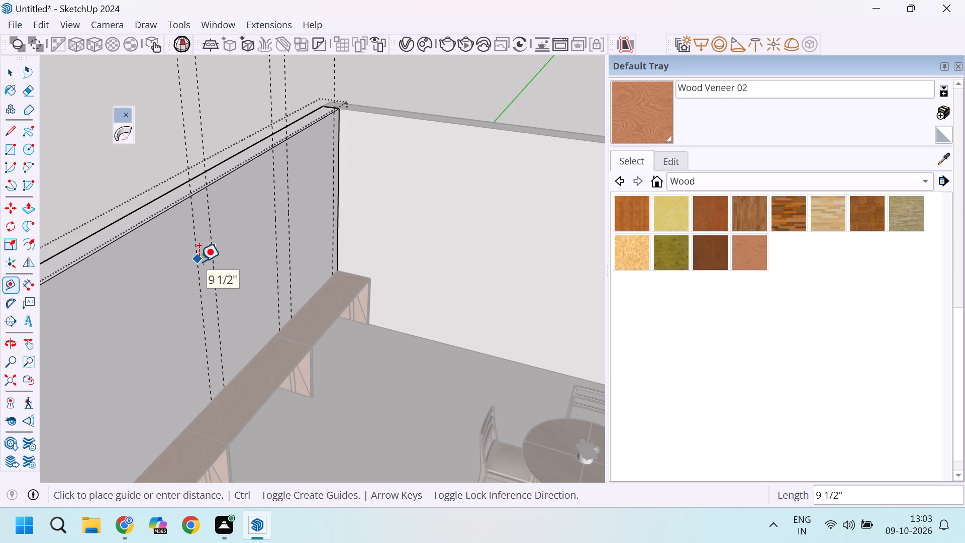
{"action": "type", "text": "1'"}
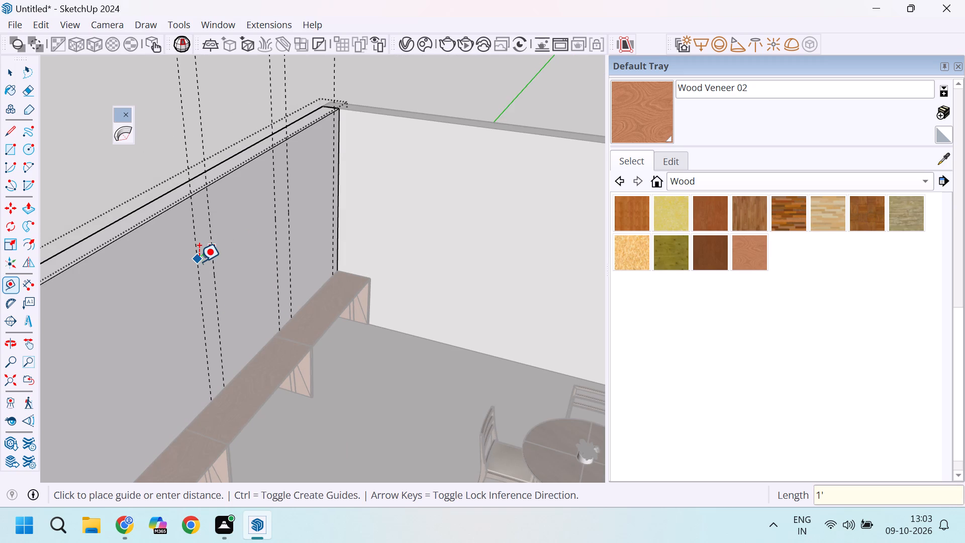
{"action": "key", "text": "Return"}
Add the next pair of vertical guides along the long wall, away from the far corner: a 4' division and a 1' gap.
{"action": "scroll", "coordinate": [196, 167], "scroll_direction": "down", "scroll_amount": 5}
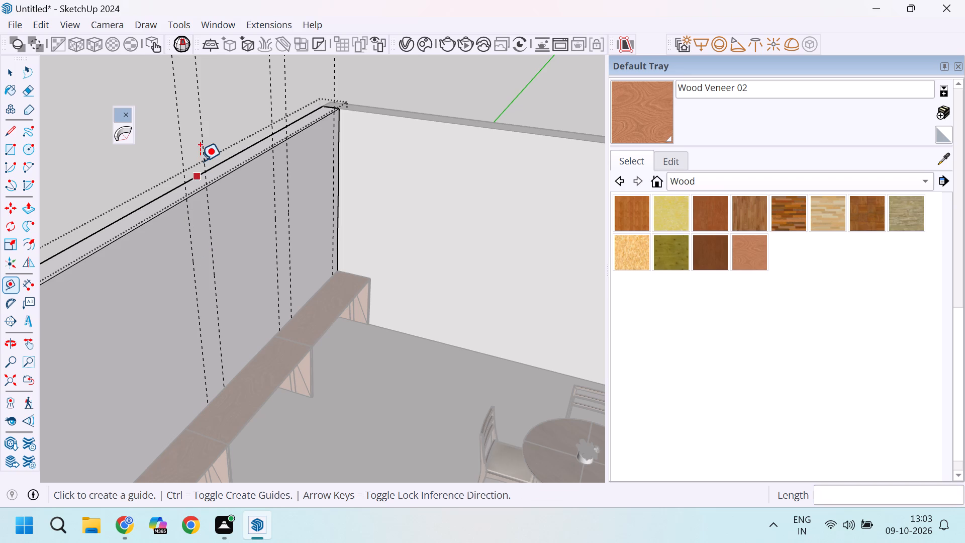
{"action": "scroll", "coordinate": [200, 161], "scroll_direction": "down", "scroll_amount": 5}
{"action": "scroll", "coordinate": [174, 215], "scroll_direction": "up", "scroll_amount": 4}
{"action": "left_click", "coordinate": [203, 209]}
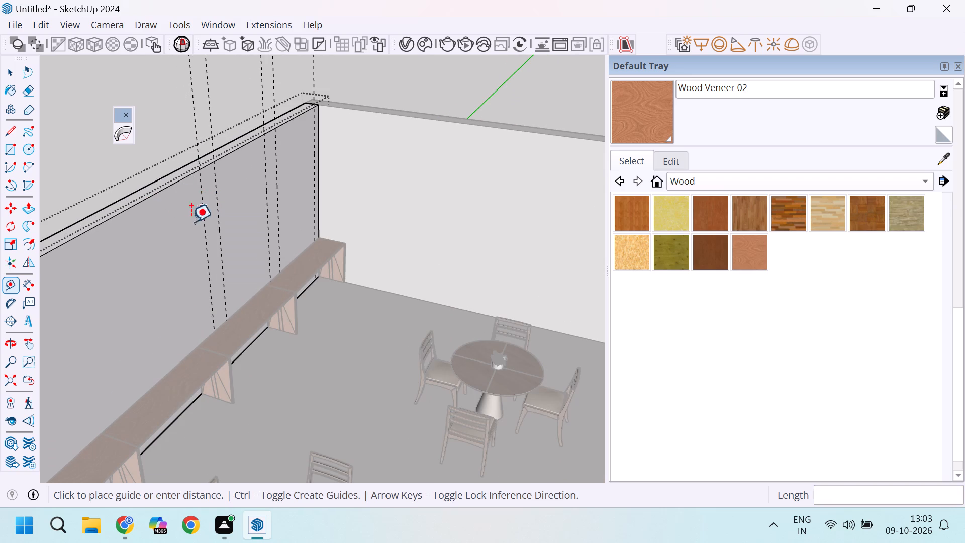
{"action": "key", "text": "4"}
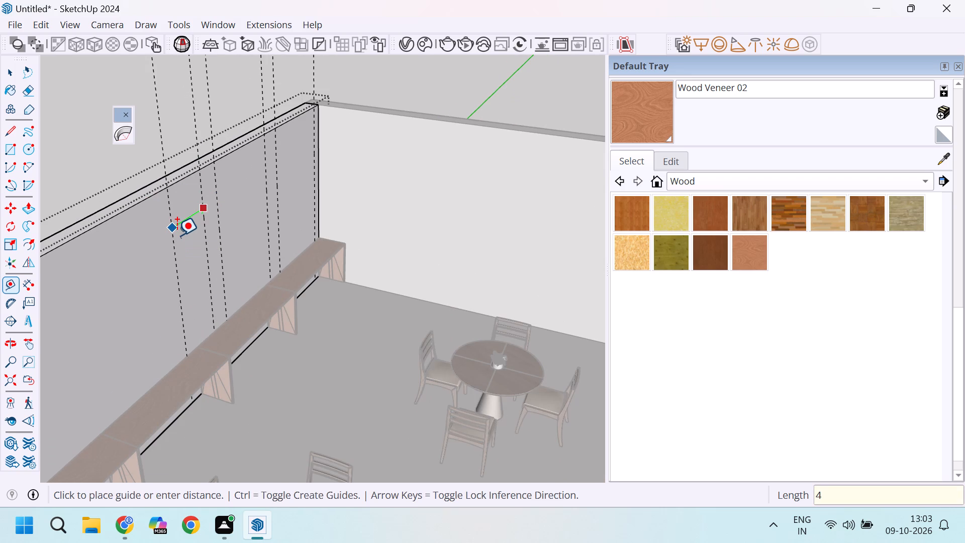
{"action": "key", "text": "apostrophe"}
{"action": "key", "text": "Return"}
{"action": "scroll", "coordinate": [177, 235], "scroll_direction": "down", "scroll_amount": 2}
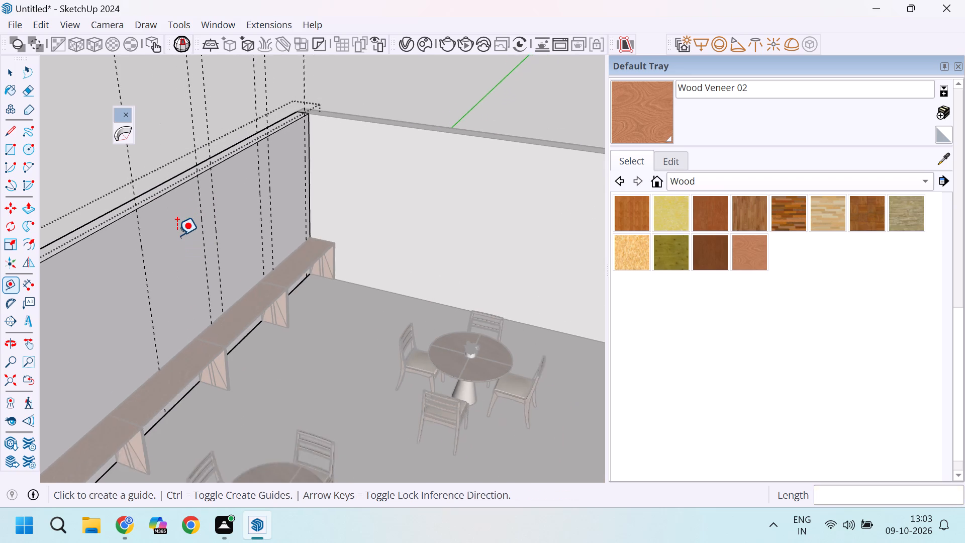
{"action": "scroll", "coordinate": [177, 235], "scroll_direction": "down", "scroll_amount": 7}
{"action": "scroll", "coordinate": [159, 255], "scroll_direction": "up", "scroll_amount": 4}
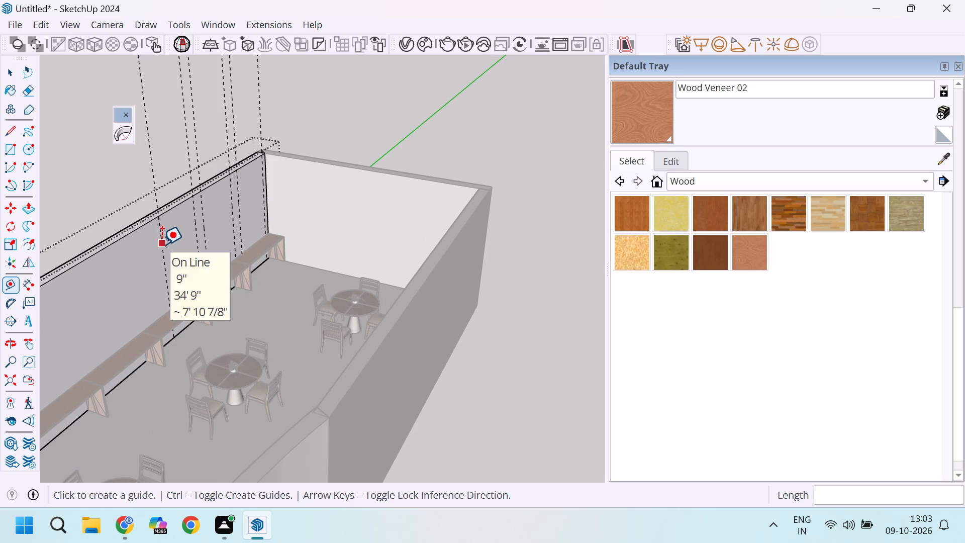
{"action": "left_click", "coordinate": [162, 244]}
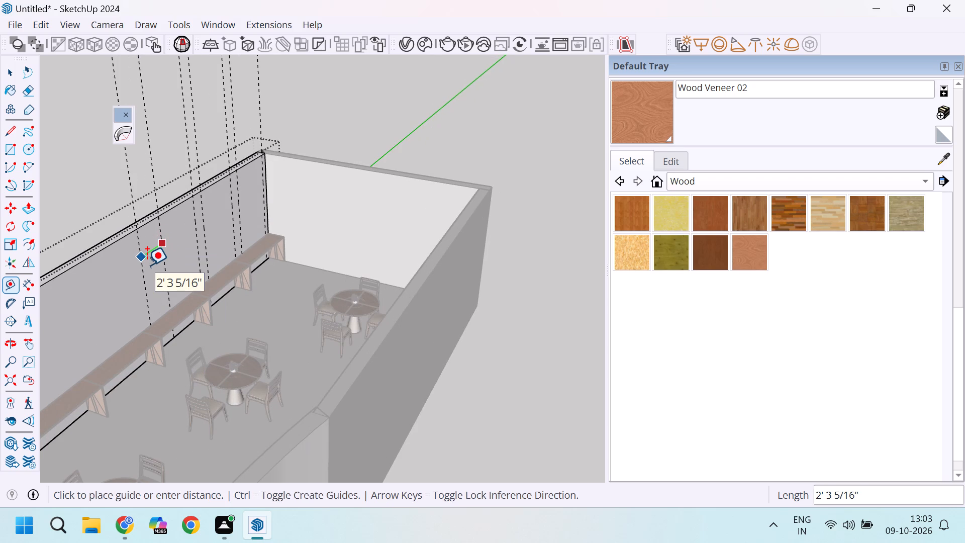
{"action": "scroll", "coordinate": [147, 265], "scroll_direction": "up", "scroll_amount": 3}
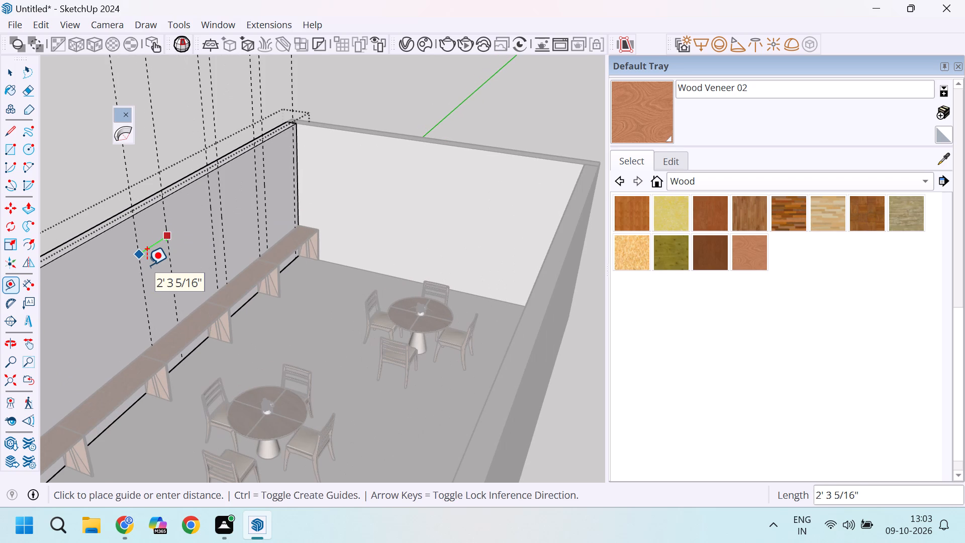
{"action": "type", "text": "1'"}
{"action": "key", "text": "Return"}
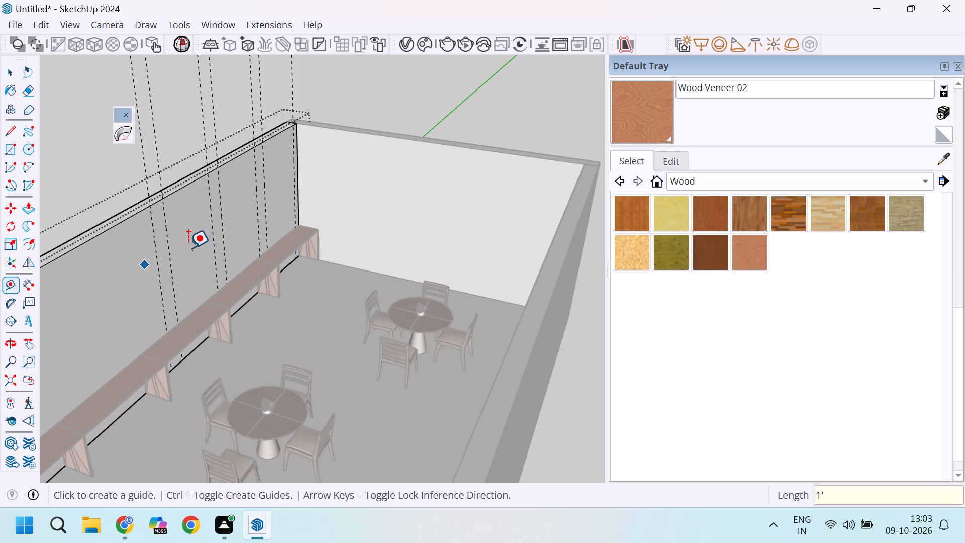
Place a vertical guide 4' past the newest gap guide on the long wall, and another 1' past that one.
{"action": "scroll", "coordinate": [174, 250], "scroll_direction": "up", "scroll_amount": 2}
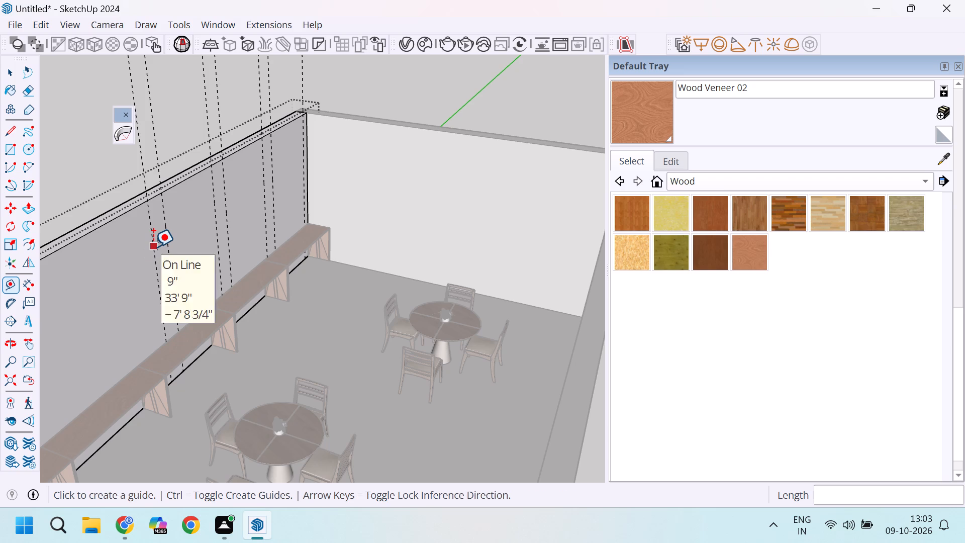
{"action": "left_click", "coordinate": [153, 247]}
{"action": "type", "text": "4'"}
{"action": "key", "text": "Return"}
{"action": "scroll", "coordinate": [138, 264], "scroll_direction": "down", "scroll_amount": 5}
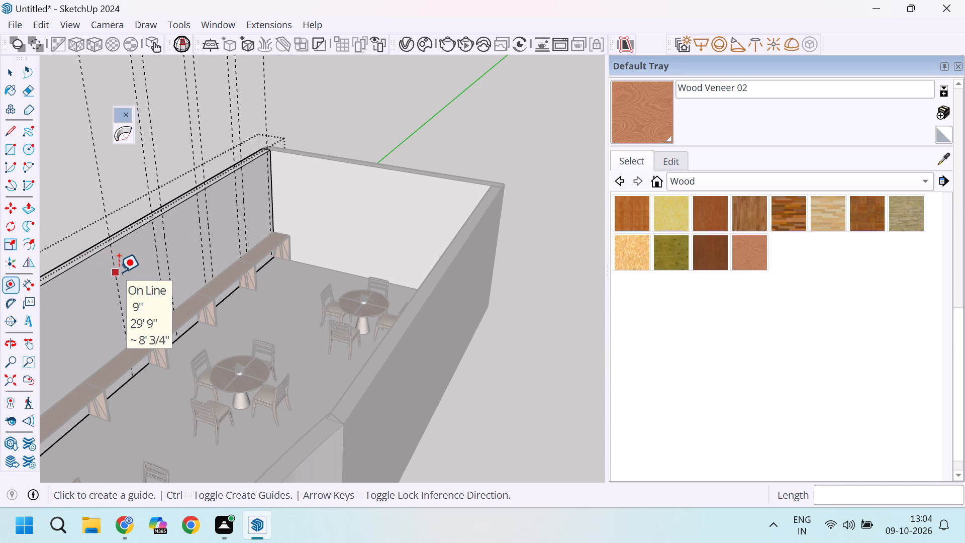
{"action": "left_click", "coordinate": [119, 272]}
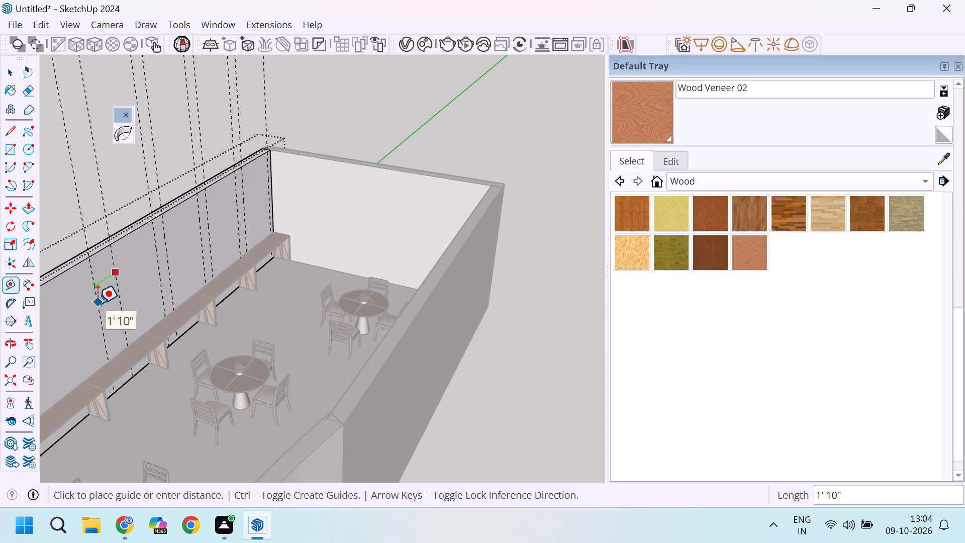
{"action": "type", "text": "1'"}
{"action": "key", "text": "Return"}
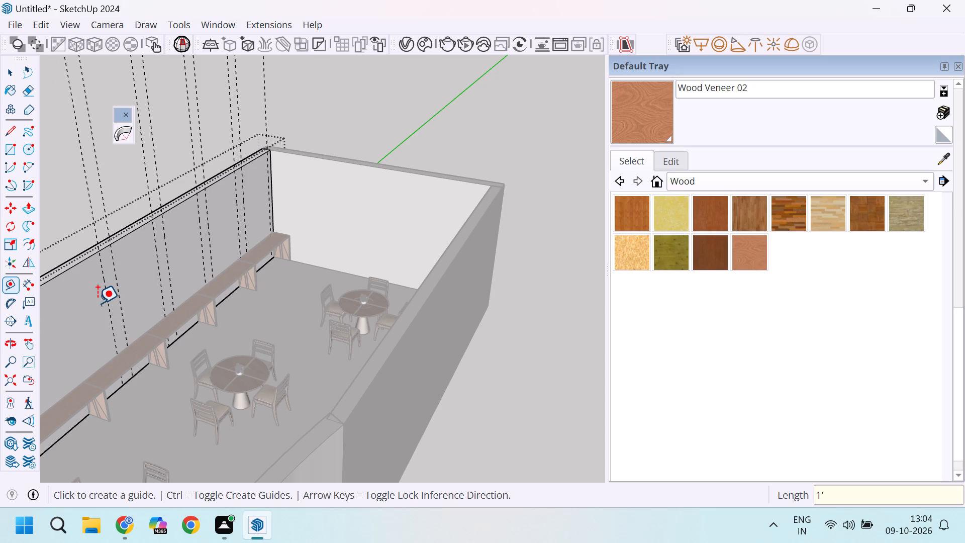
Extend the long wall's guide layout away from the far corner with another 4' division followed by a 1' gap.
{"action": "scroll", "coordinate": [235, 268], "scroll_direction": "down", "scroll_amount": 11}
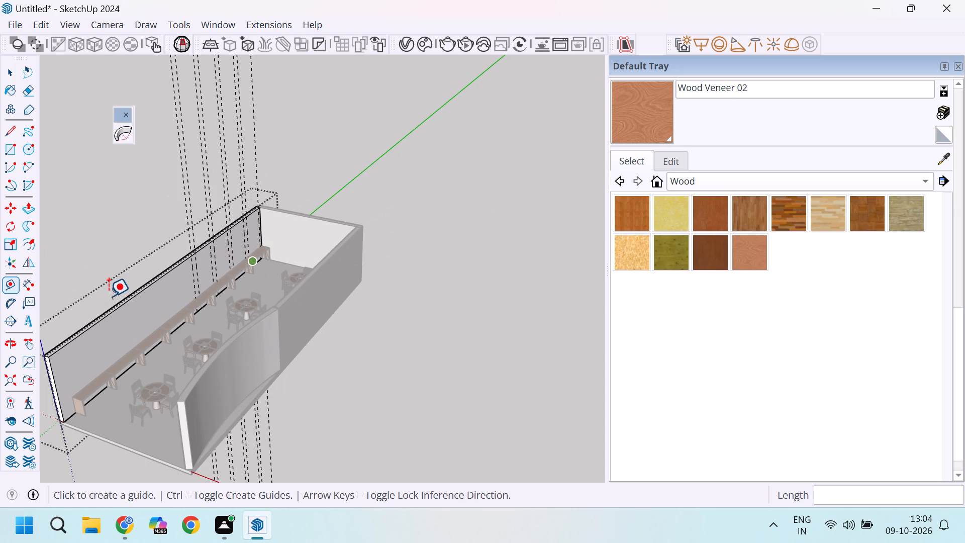
{"action": "scroll", "coordinate": [95, 304], "scroll_direction": "up", "scroll_amount": 5}
{"action": "scroll", "coordinate": [153, 296], "scroll_direction": "up", "scroll_amount": 5}
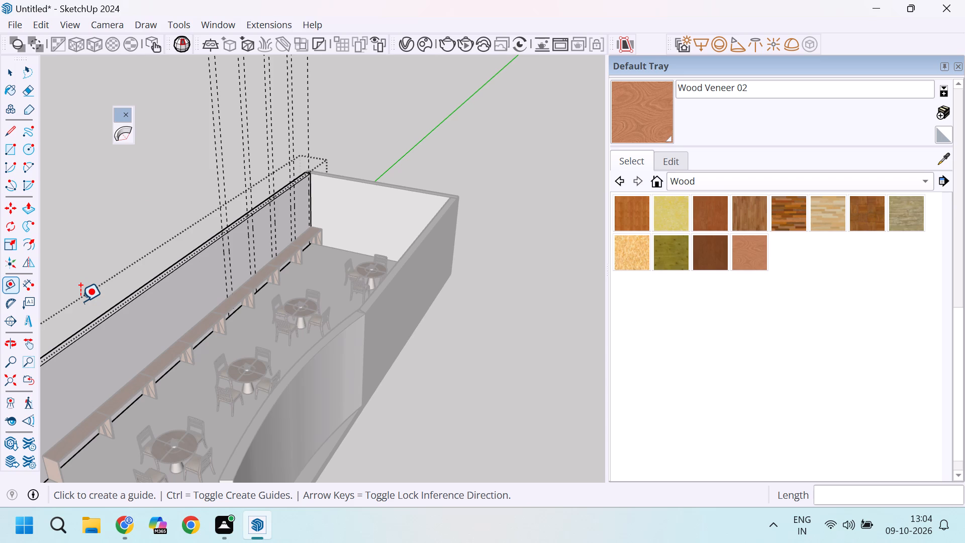
{"action": "scroll", "coordinate": [243, 301], "scroll_direction": "up", "scroll_amount": 2}
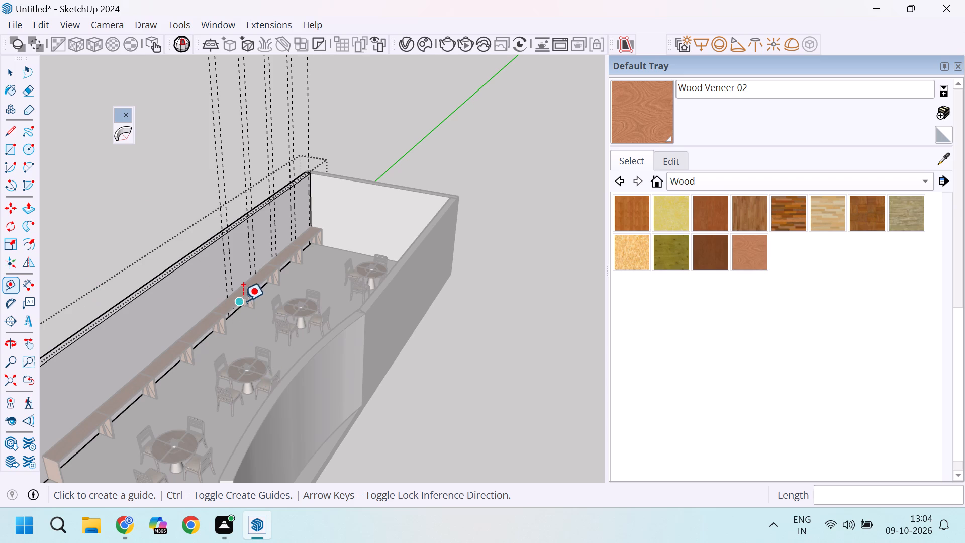
{"action": "scroll", "coordinate": [243, 301], "scroll_direction": "up", "scroll_amount": 7}
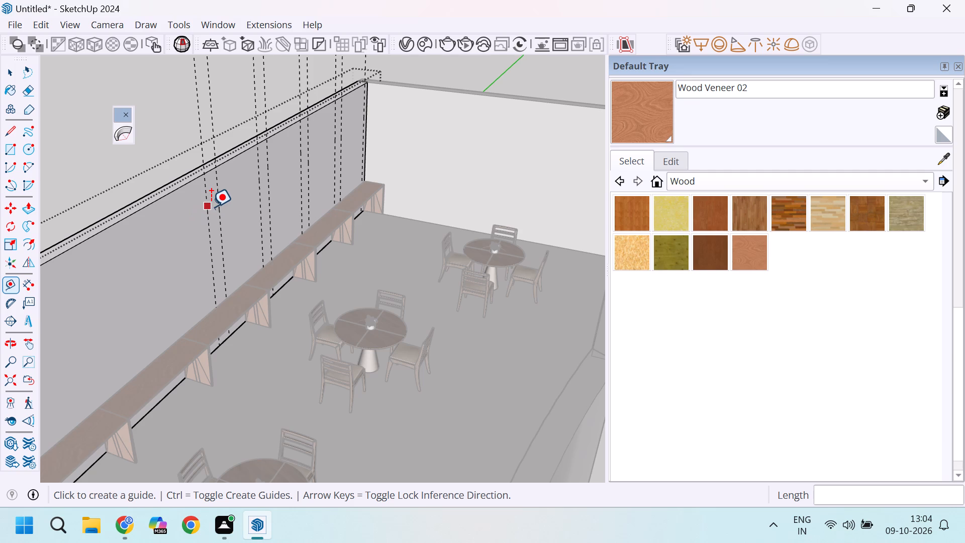
{"action": "left_click", "coordinate": [211, 207]}
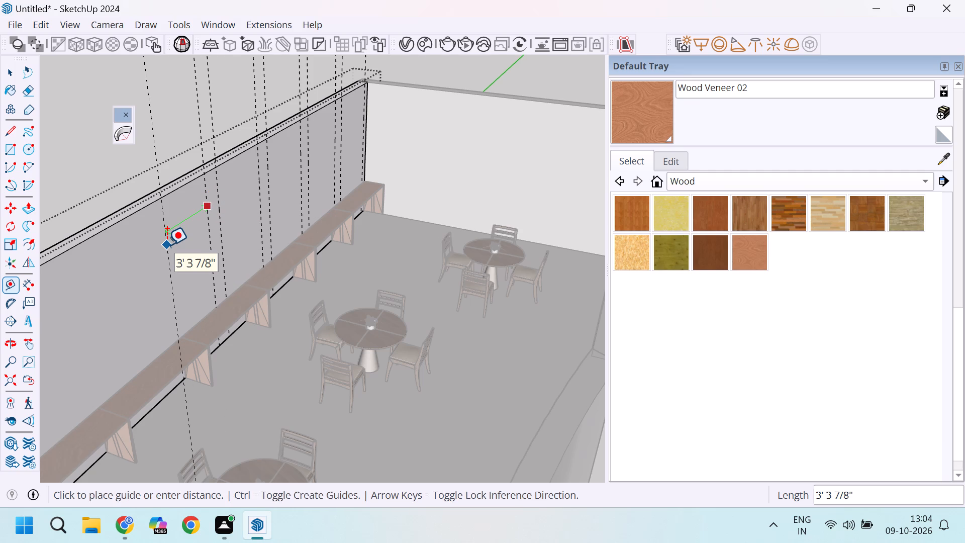
{"action": "type", "text": "4'"}
{"action": "key", "text": "Return"}
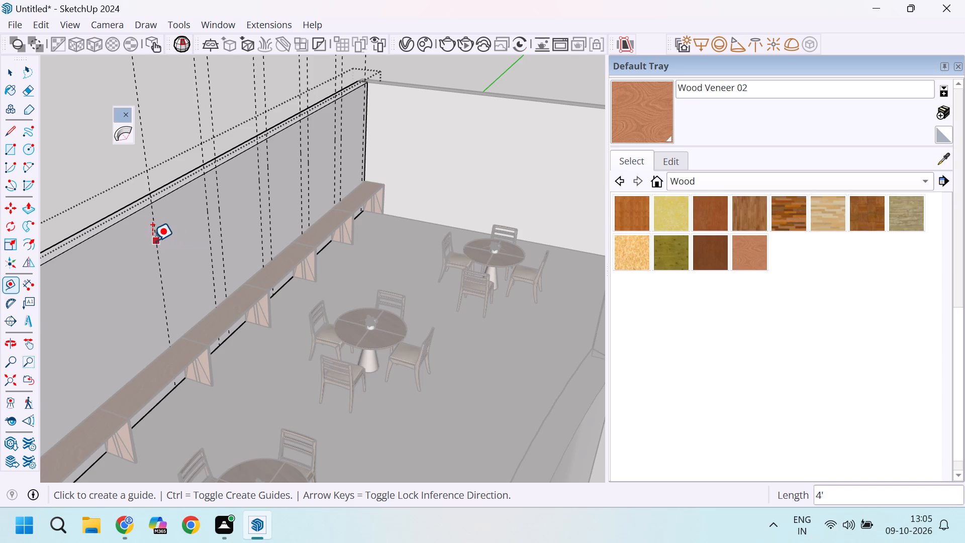
{"action": "left_click", "coordinate": [152, 240]}
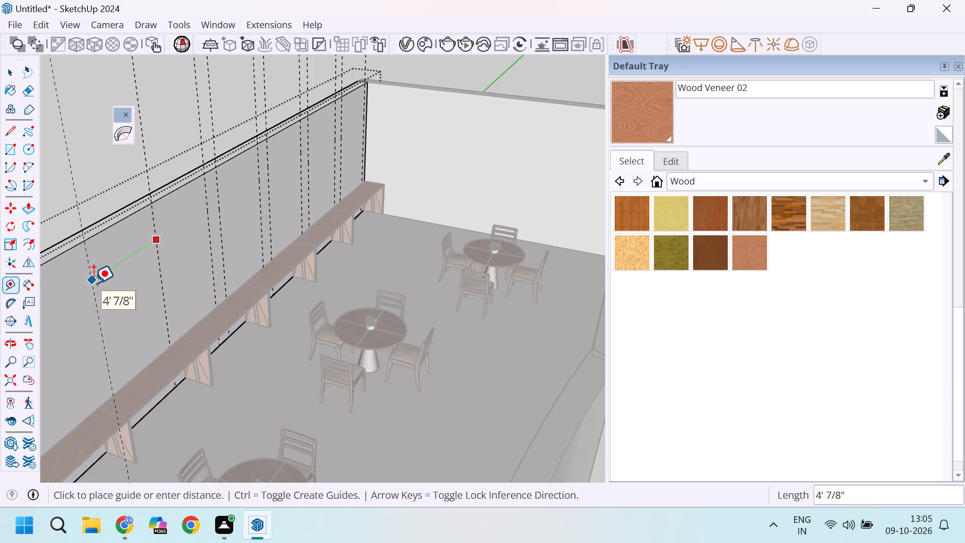
{"action": "type", "text": "1'"}
{"action": "key", "text": "Return"}
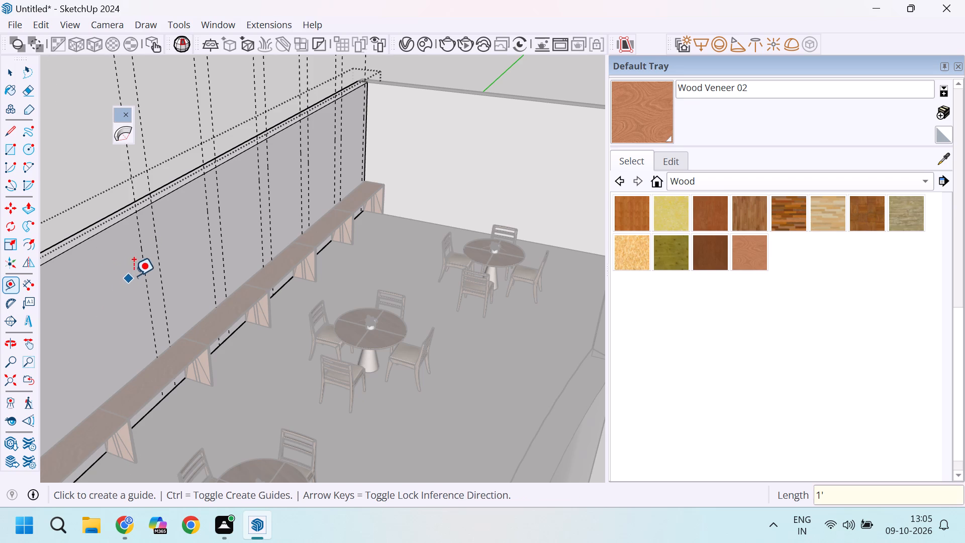
Add a further 4' division guide and a 1' gap guide on the long wall, continuing from the last gap guide.
{"action": "left_click", "coordinate": [142, 267]}
{"action": "scroll", "coordinate": [116, 288], "scroll_direction": "down", "scroll_amount": 2}
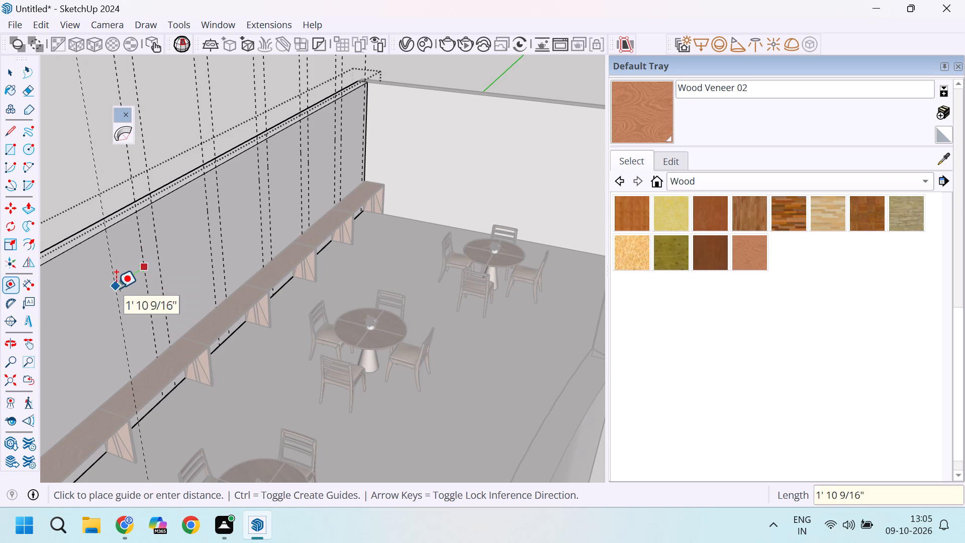
{"action": "scroll", "coordinate": [116, 288], "scroll_direction": "down", "scroll_amount": 6}
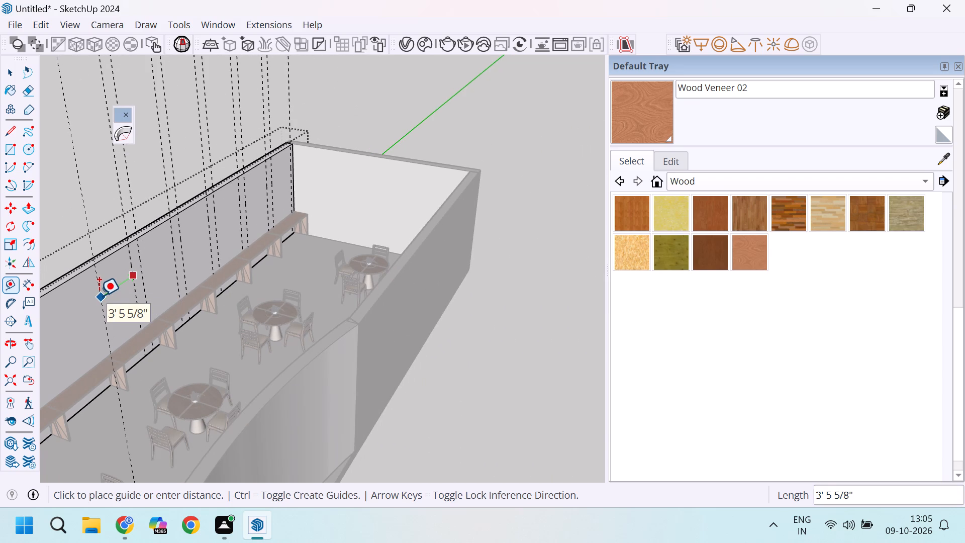
{"action": "type", "text": "4'"}
{"action": "key", "text": "Return"}
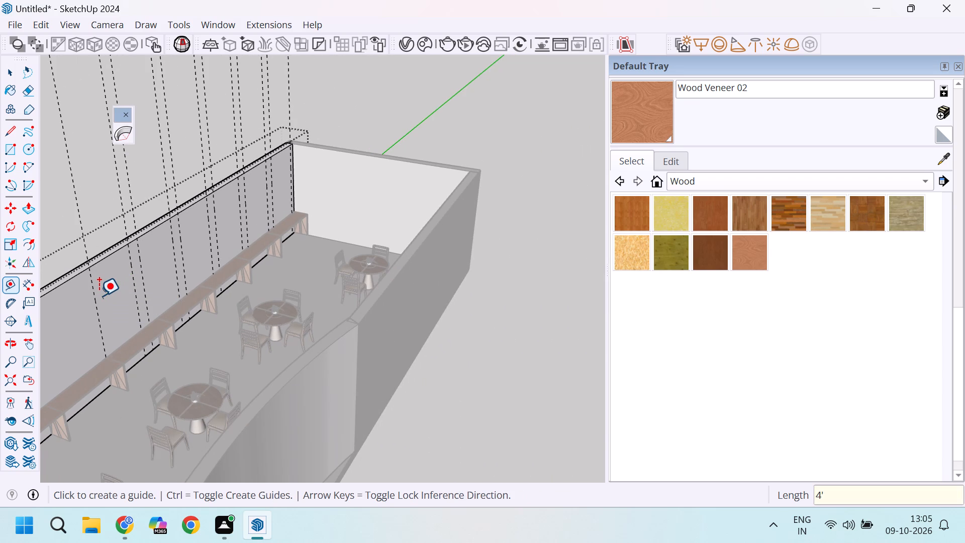
{"action": "scroll", "coordinate": [99, 296], "scroll_direction": "down", "scroll_amount": 6}
{"action": "scroll", "coordinate": [299, 309], "scroll_direction": "down", "scroll_amount": 5}
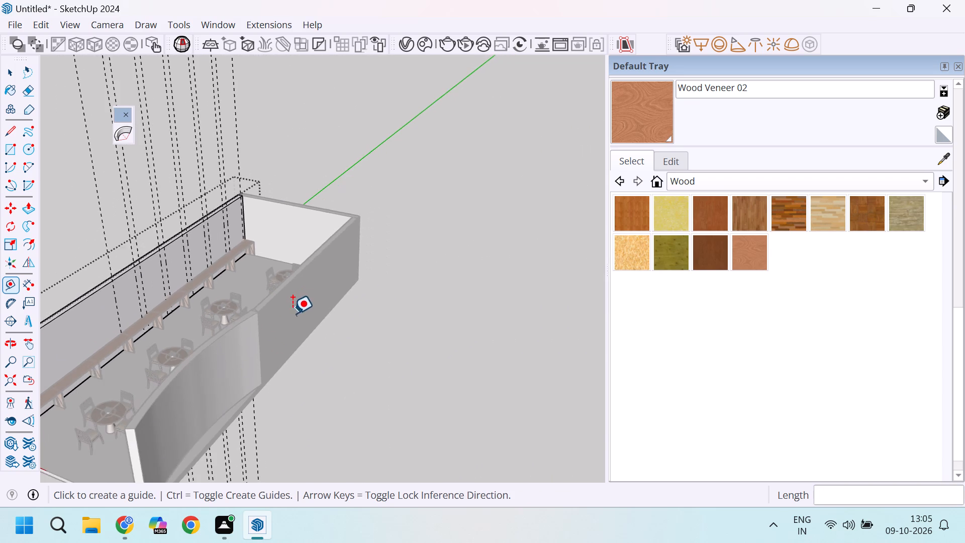
{"action": "scroll", "coordinate": [139, 340], "scroll_direction": "up", "scroll_amount": 9}
{"action": "left_click", "coordinate": [156, 288]}
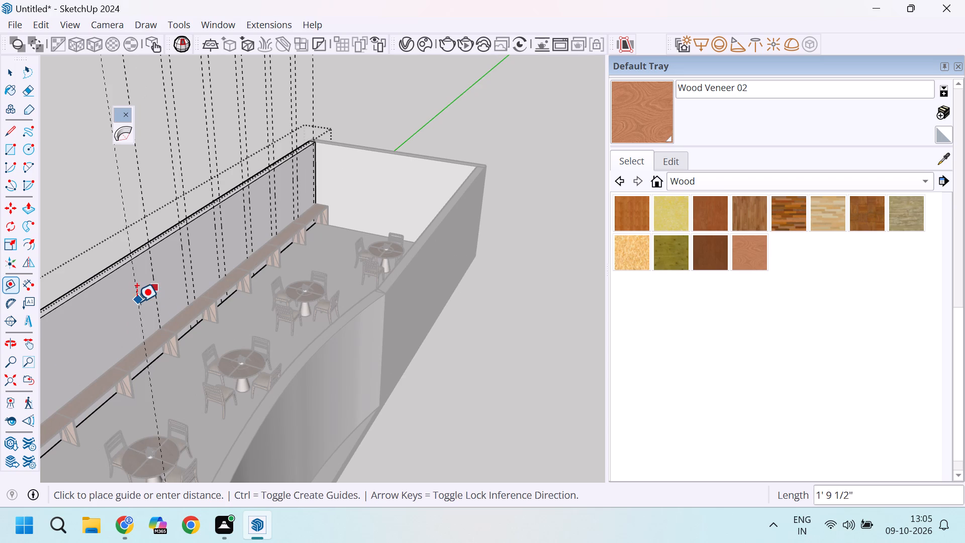
{"action": "type", "text": "1'"}
{"action": "key", "text": "Return"}
Start another vertical guide from the last 1' gap guide on the long wall, heading away from the far corner.
{"action": "scroll", "coordinate": [133, 303], "scroll_direction": "up", "scroll_amount": 7}
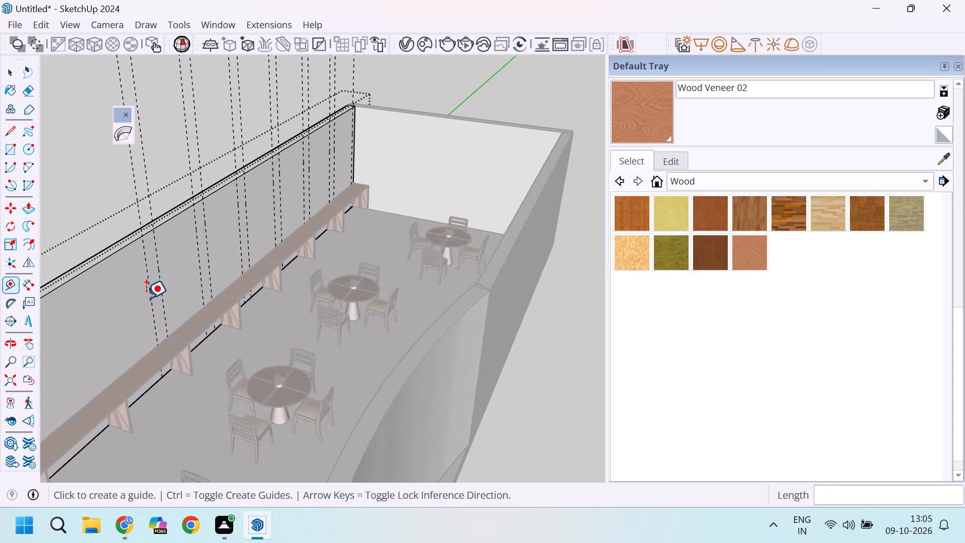
{"action": "left_click", "coordinate": [151, 263]}
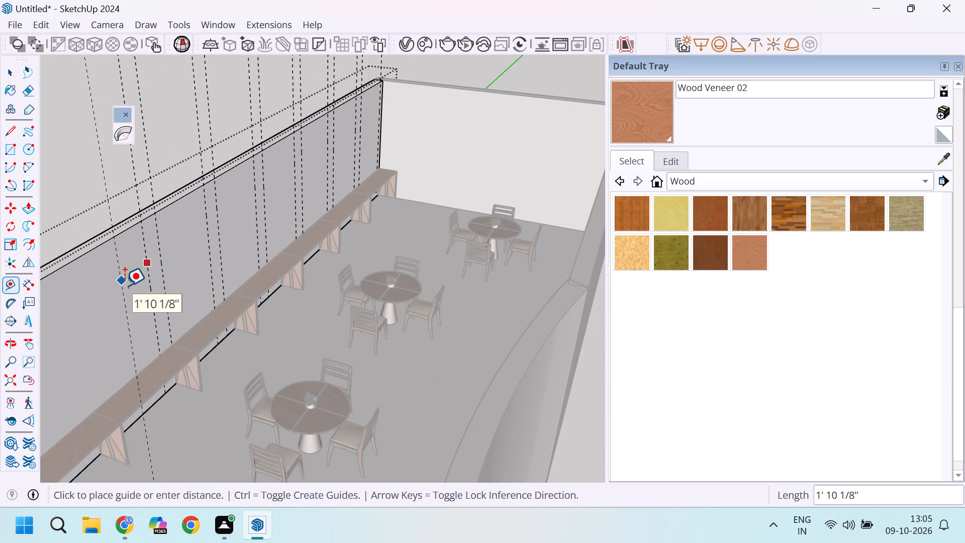
{"action": "scroll", "coordinate": [125, 286], "scroll_direction": "down", "scroll_amount": 4}
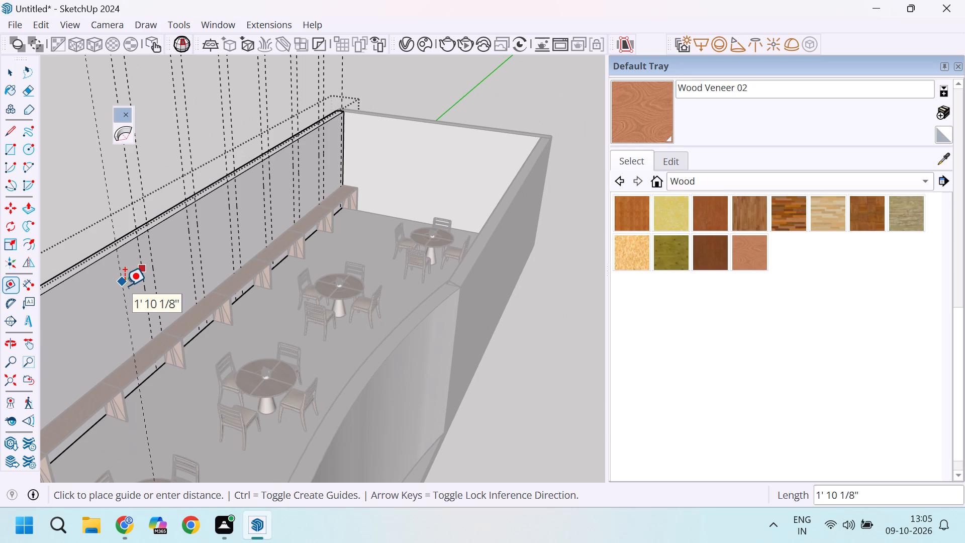
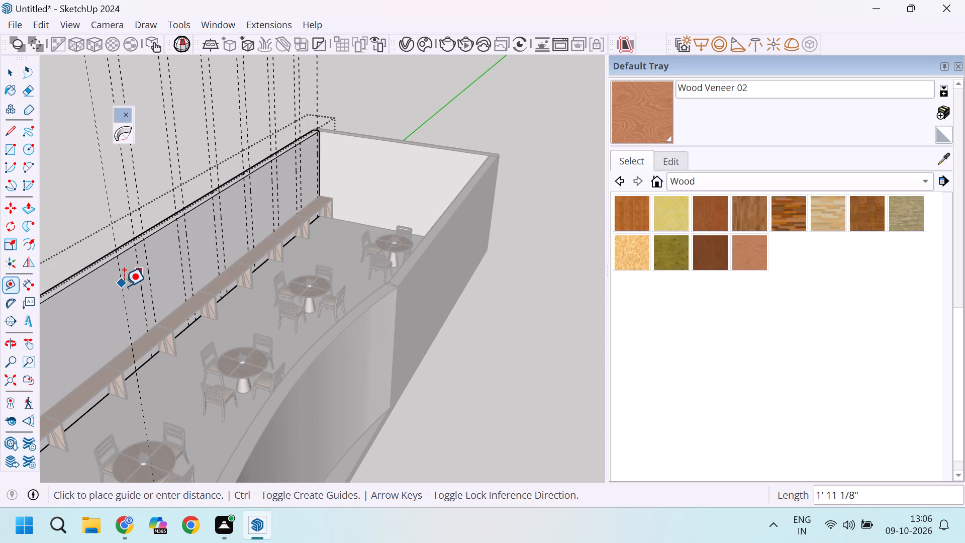
Place a vertical guide on the long wall 4' beyond the last guide, and another 1' past it.
{"action": "scroll", "coordinate": [123, 272], "scroll_direction": "up", "scroll_amount": 5}
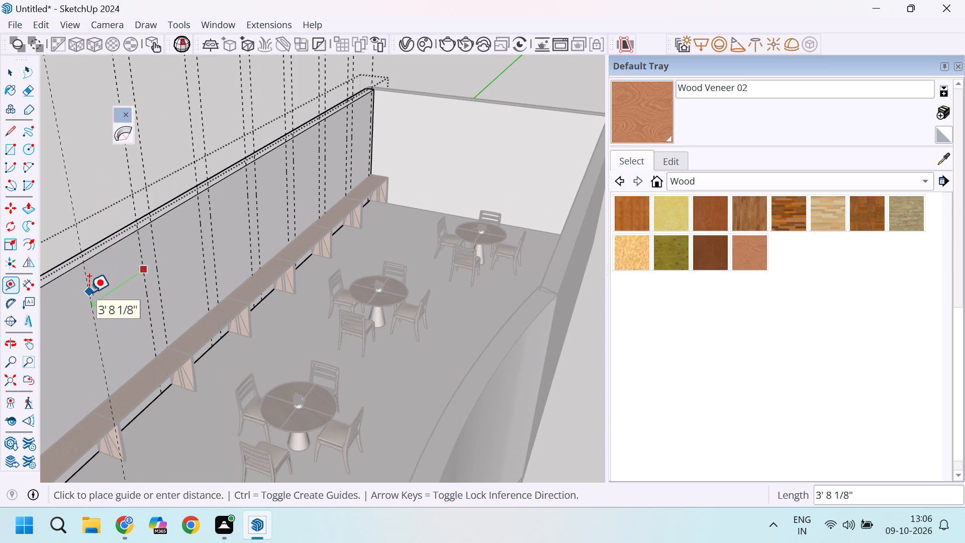
{"action": "type", "text": "4'"}
{"action": "key", "text": "Return"}
{"action": "scroll", "coordinate": [115, 283], "scroll_direction": "down", "scroll_amount": 4}
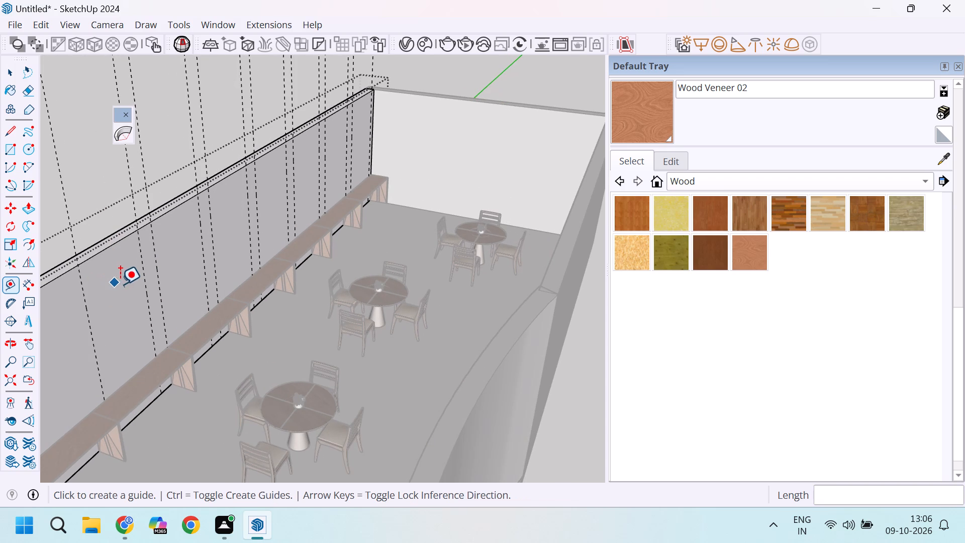
{"action": "scroll", "coordinate": [121, 285], "scroll_direction": "down", "scroll_amount": 3}
{"action": "left_click", "coordinate": [88, 242]}
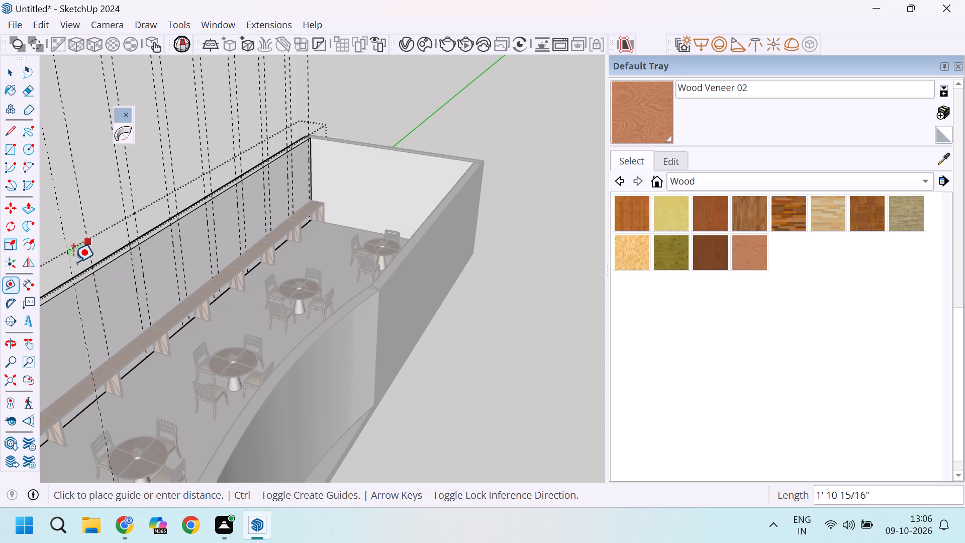
{"action": "type", "text": "1'"}
{"action": "key", "text": "Return"}
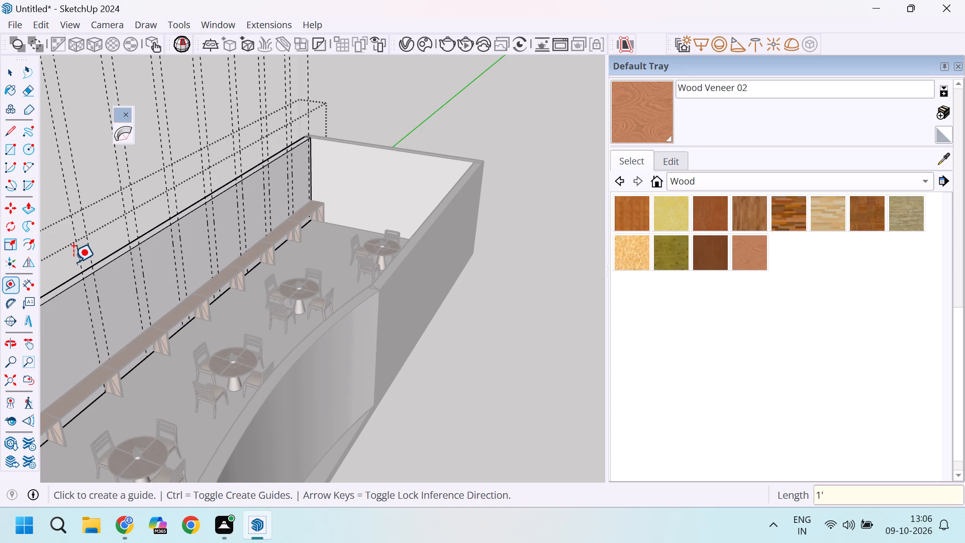
Continue the guide pattern along the long wall towards its near end with vertical guides offset 4' and 1'.
{"action": "scroll", "coordinate": [73, 262], "scroll_direction": "down", "scroll_amount": 8}
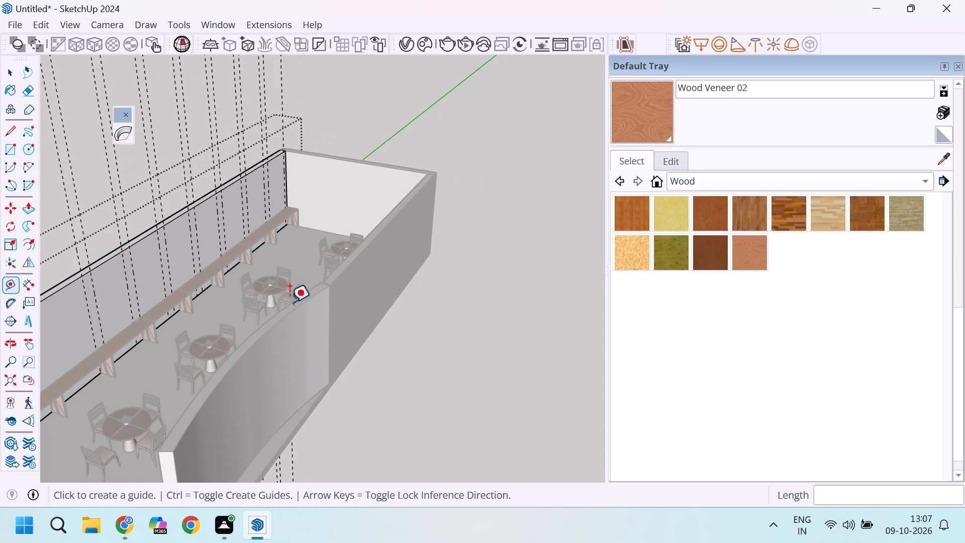
{"action": "scroll", "coordinate": [342, 332], "scroll_direction": "down", "scroll_amount": 6}
{"action": "scroll", "coordinate": [145, 296], "scroll_direction": "up", "scroll_amount": 9}
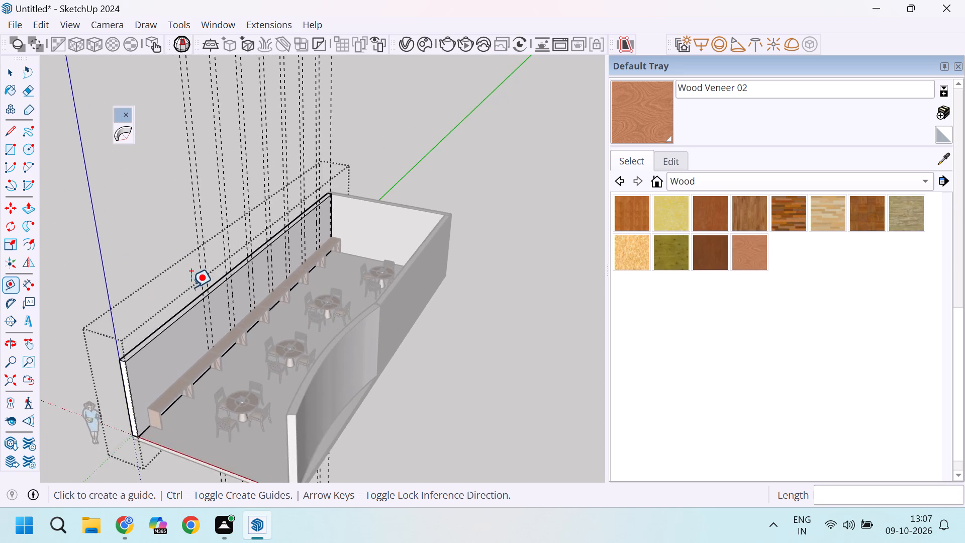
{"action": "scroll", "coordinate": [196, 285], "scroll_direction": "up", "scroll_amount": 3}
{"action": "left_click", "coordinate": [208, 276]}
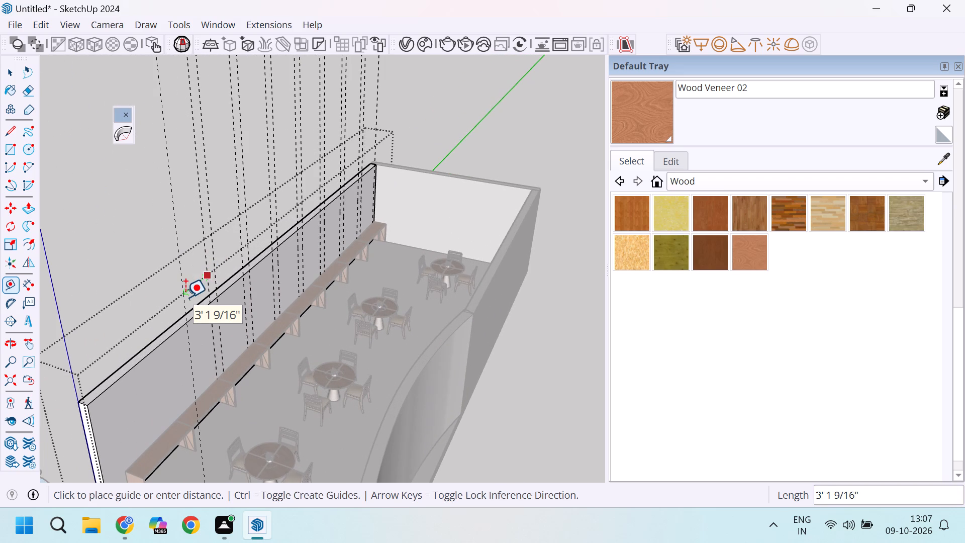
{"action": "type", "text": "4'"}
{"action": "key", "text": "Return"}
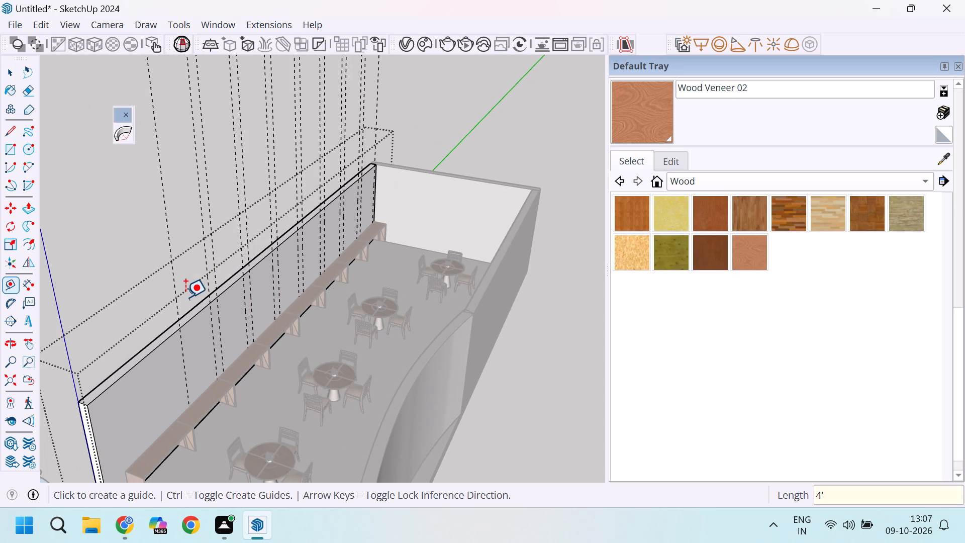
{"action": "left_click", "coordinate": [176, 264]}
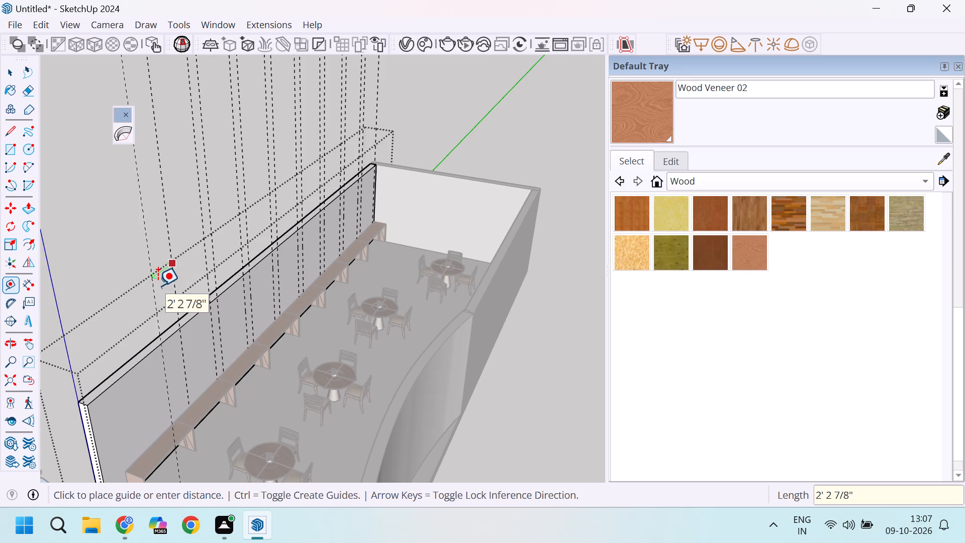
{"action": "type", "text": "1'"}
{"action": "key", "text": "Return"}
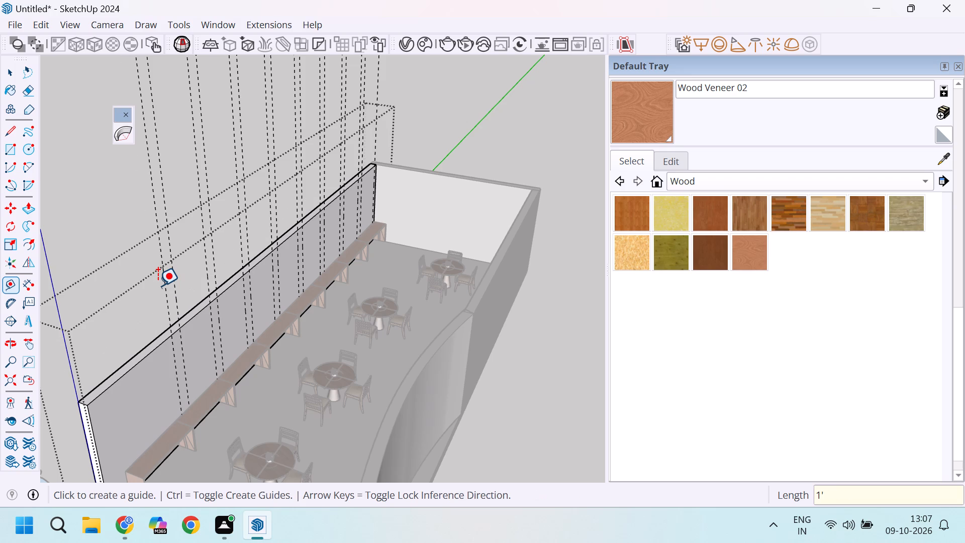
Add a vertical guide 4' from the last guide, towards the near end of the long wall.
{"action": "scroll", "coordinate": [158, 286], "scroll_direction": "down", "scroll_amount": 1}
{"action": "scroll", "coordinate": [185, 345], "scroll_direction": "up", "scroll_amount": 4}
{"action": "middle_click_drag", "start_coordinate": [179, 355], "coordinate": [235, 391]}
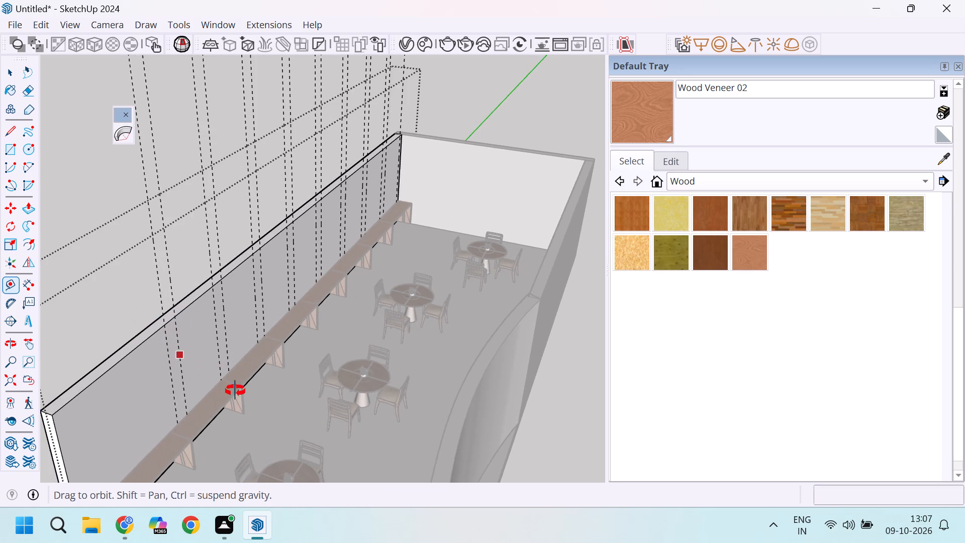
{"action": "middle_click_drag", "start_coordinate": [235, 391], "coordinate": [183, 358]}
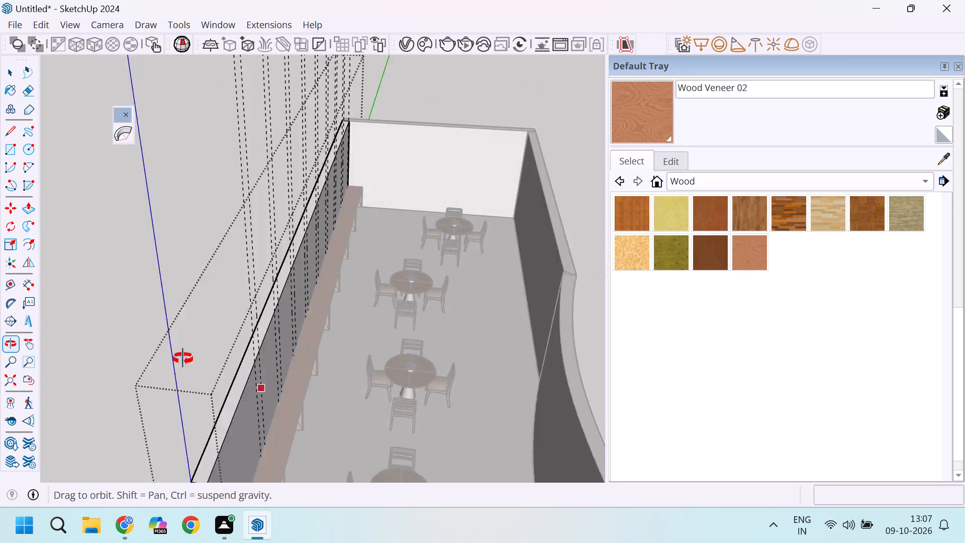
{"action": "middle_click_drag", "start_coordinate": [183, 358], "coordinate": [172, 358]}
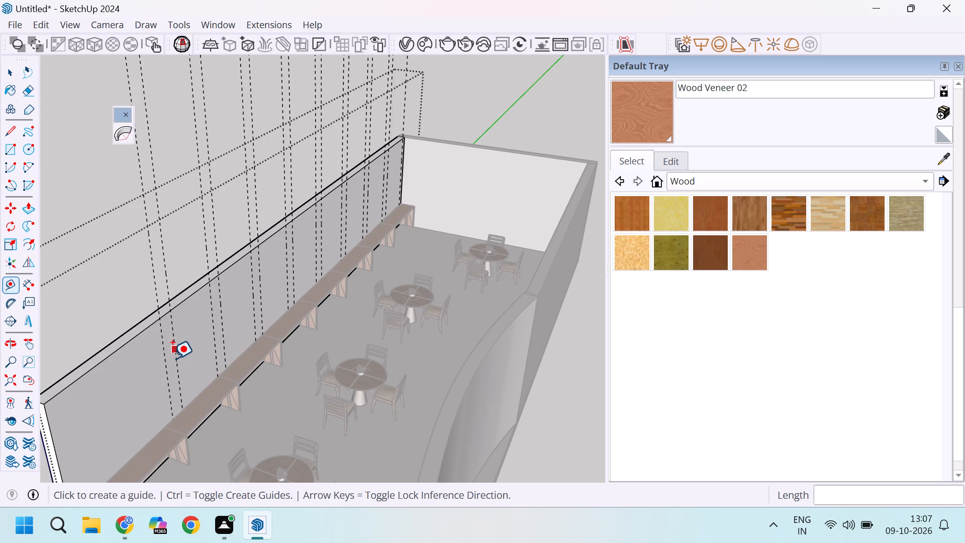
{"action": "scroll", "coordinate": [145, 349], "scroll_direction": "up", "scroll_amount": 8}
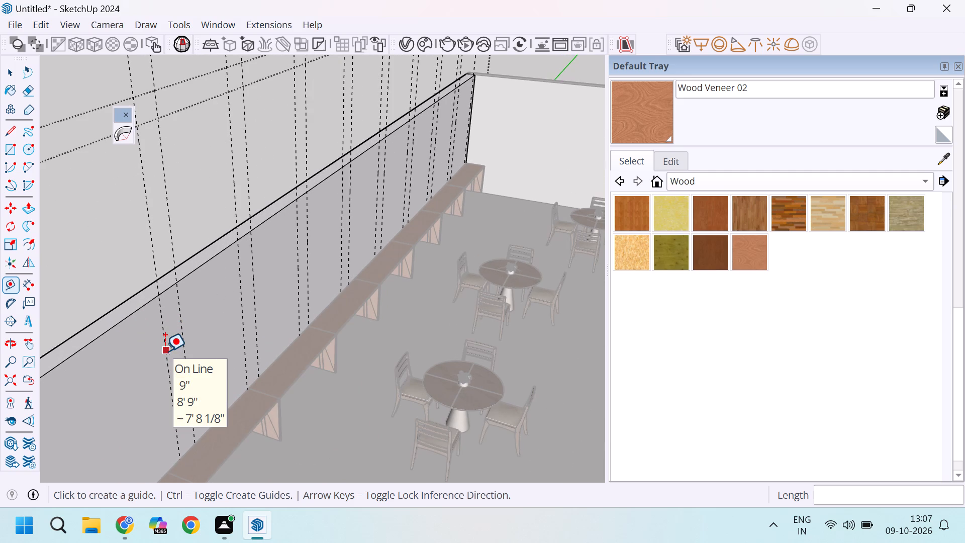
{"action": "left_click", "coordinate": [165, 350]}
{"action": "scroll", "coordinate": [165, 350], "scroll_direction": "down", "scroll_amount": 5}
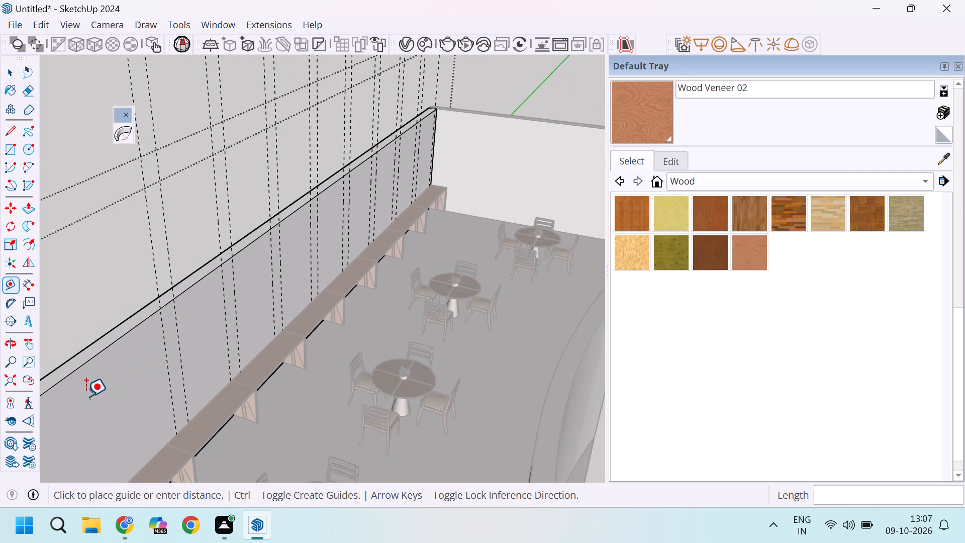
{"action": "type", "text": "4'"}
{"action": "key", "text": "Return"}
{"action": "key", "text": "space"}
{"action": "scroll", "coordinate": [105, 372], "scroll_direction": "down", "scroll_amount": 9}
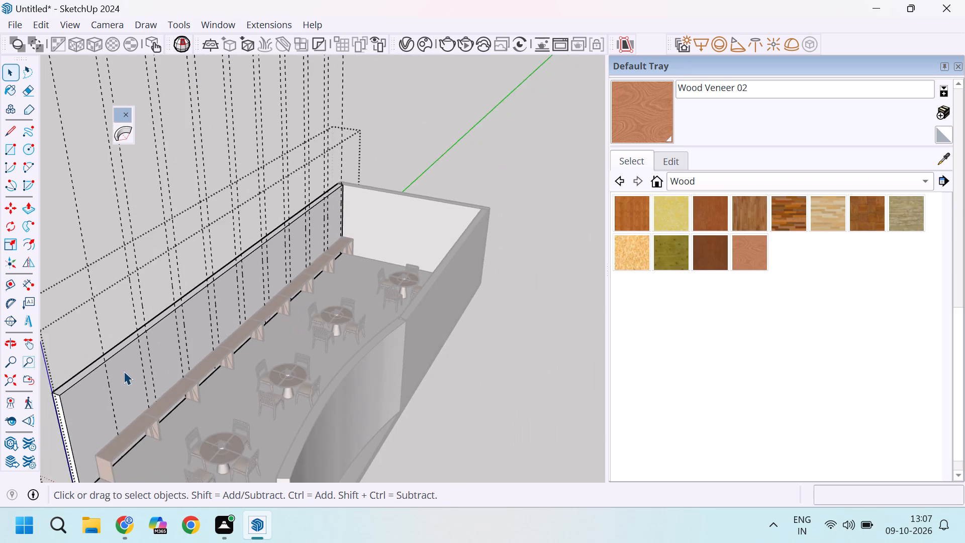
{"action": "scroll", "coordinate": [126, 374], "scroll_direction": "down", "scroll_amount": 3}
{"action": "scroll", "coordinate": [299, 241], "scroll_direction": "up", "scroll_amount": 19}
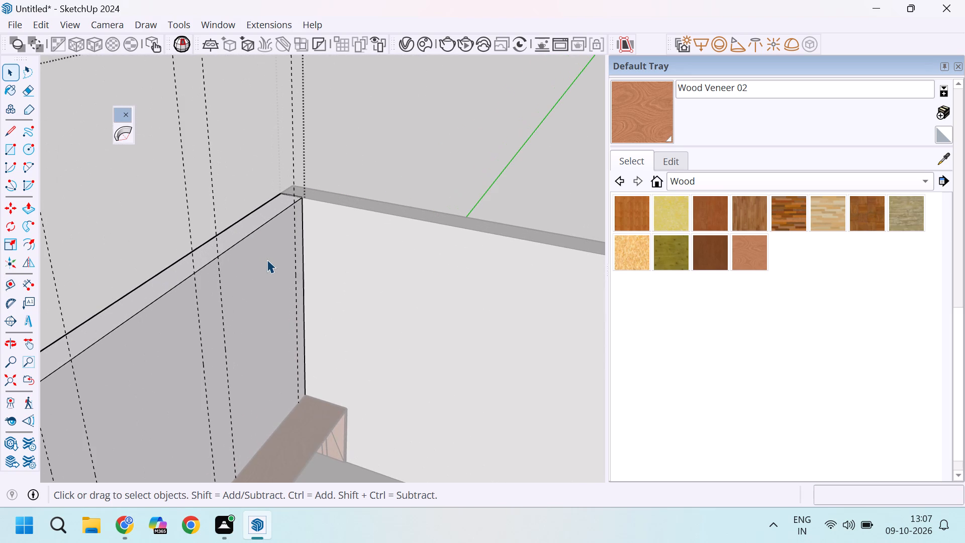
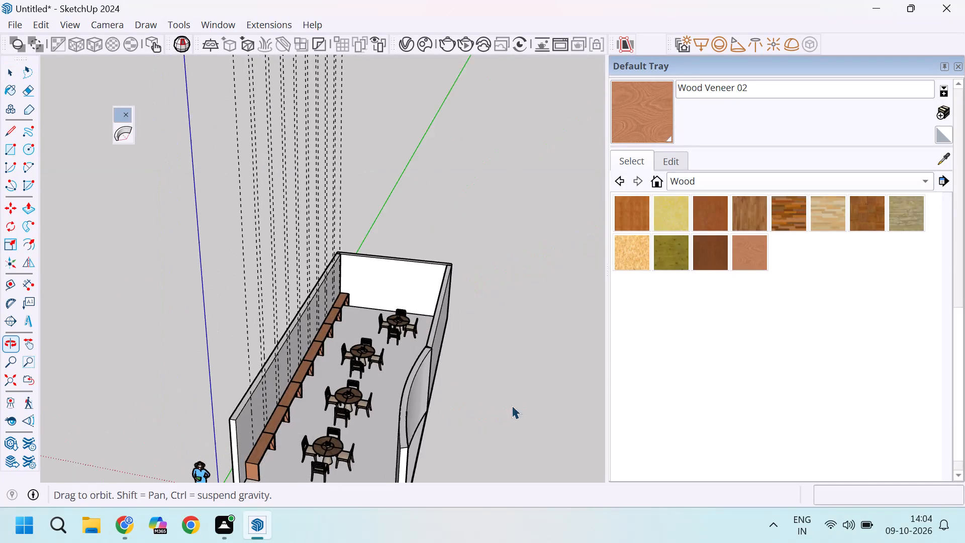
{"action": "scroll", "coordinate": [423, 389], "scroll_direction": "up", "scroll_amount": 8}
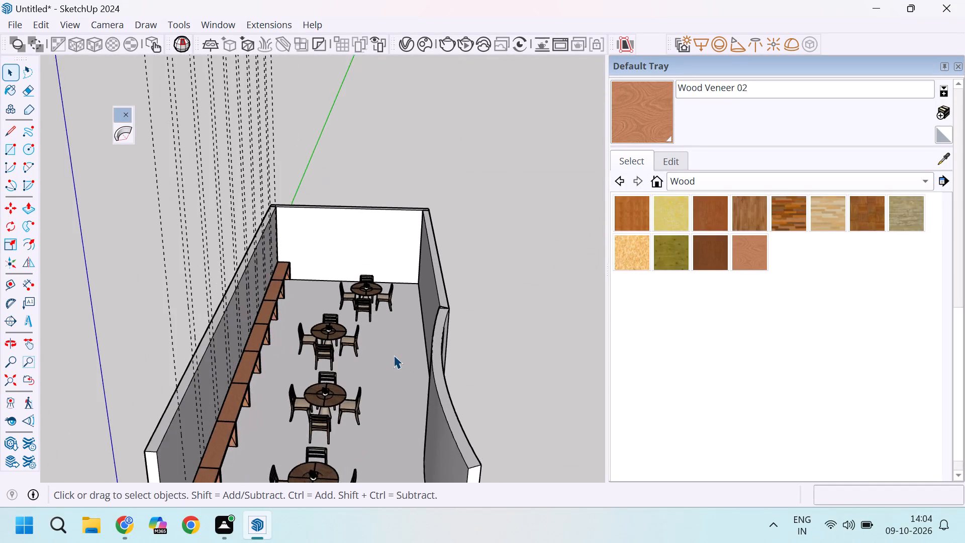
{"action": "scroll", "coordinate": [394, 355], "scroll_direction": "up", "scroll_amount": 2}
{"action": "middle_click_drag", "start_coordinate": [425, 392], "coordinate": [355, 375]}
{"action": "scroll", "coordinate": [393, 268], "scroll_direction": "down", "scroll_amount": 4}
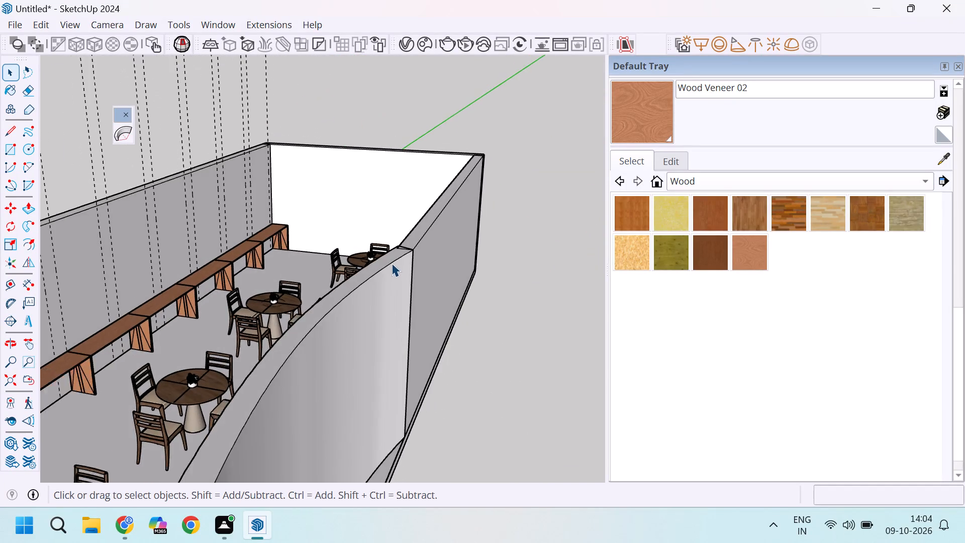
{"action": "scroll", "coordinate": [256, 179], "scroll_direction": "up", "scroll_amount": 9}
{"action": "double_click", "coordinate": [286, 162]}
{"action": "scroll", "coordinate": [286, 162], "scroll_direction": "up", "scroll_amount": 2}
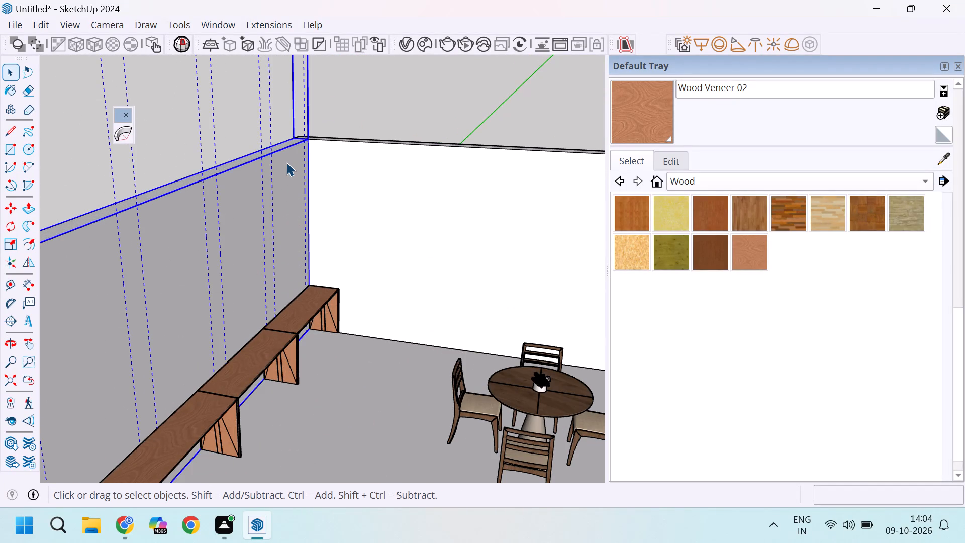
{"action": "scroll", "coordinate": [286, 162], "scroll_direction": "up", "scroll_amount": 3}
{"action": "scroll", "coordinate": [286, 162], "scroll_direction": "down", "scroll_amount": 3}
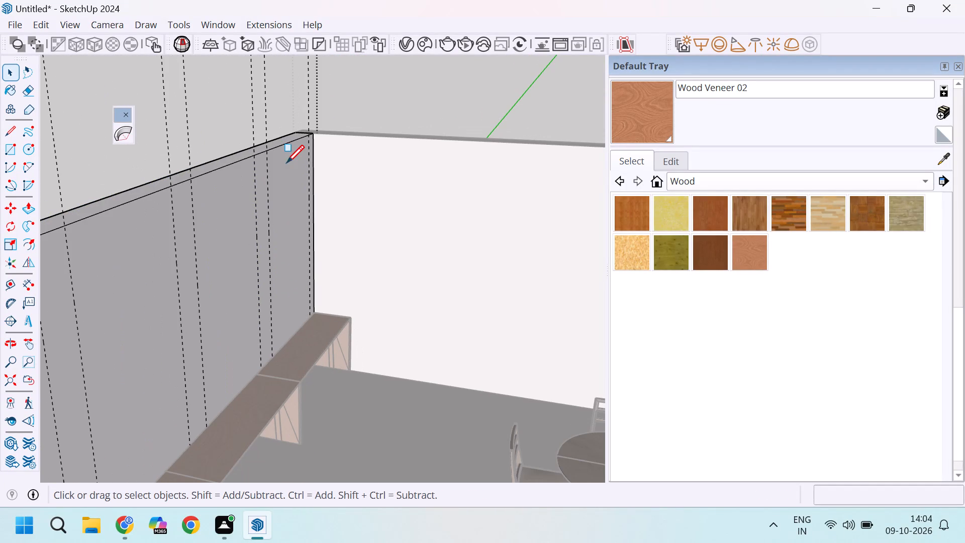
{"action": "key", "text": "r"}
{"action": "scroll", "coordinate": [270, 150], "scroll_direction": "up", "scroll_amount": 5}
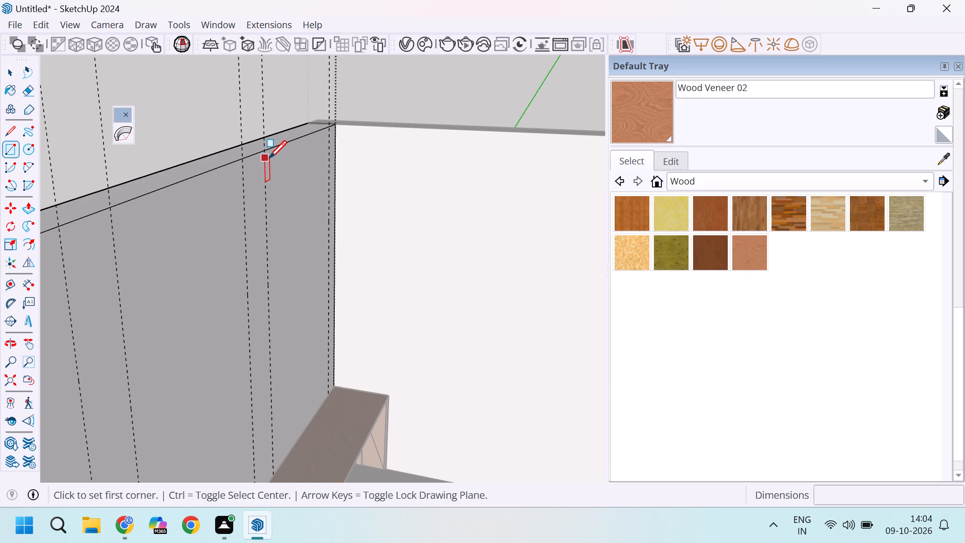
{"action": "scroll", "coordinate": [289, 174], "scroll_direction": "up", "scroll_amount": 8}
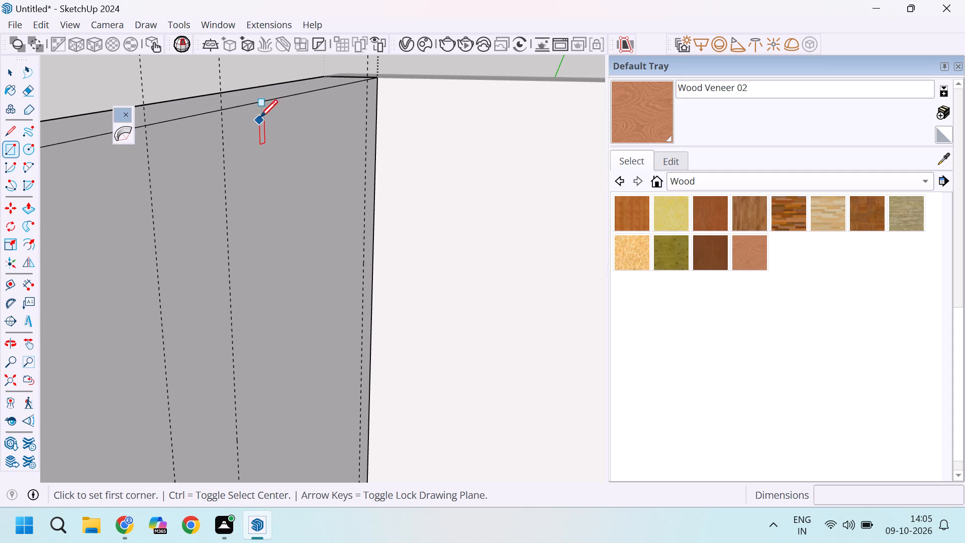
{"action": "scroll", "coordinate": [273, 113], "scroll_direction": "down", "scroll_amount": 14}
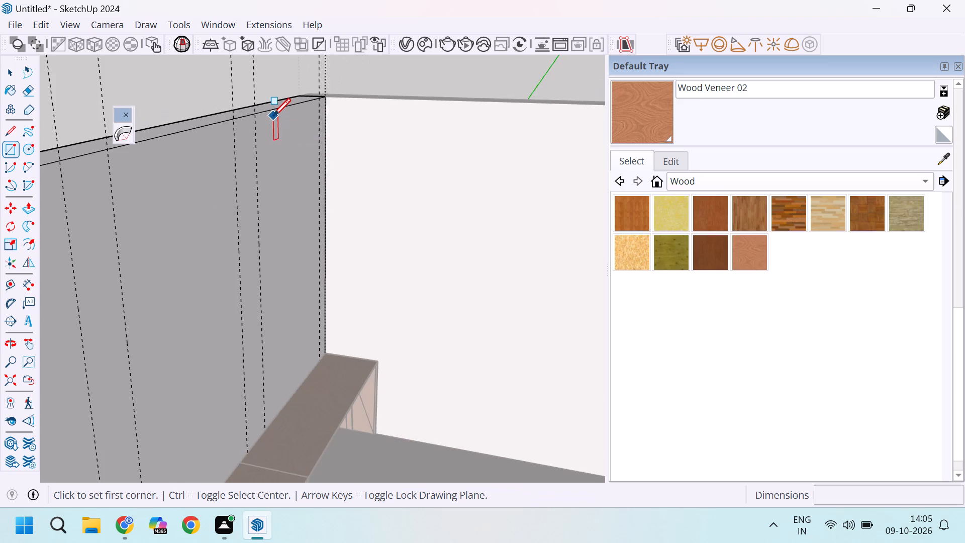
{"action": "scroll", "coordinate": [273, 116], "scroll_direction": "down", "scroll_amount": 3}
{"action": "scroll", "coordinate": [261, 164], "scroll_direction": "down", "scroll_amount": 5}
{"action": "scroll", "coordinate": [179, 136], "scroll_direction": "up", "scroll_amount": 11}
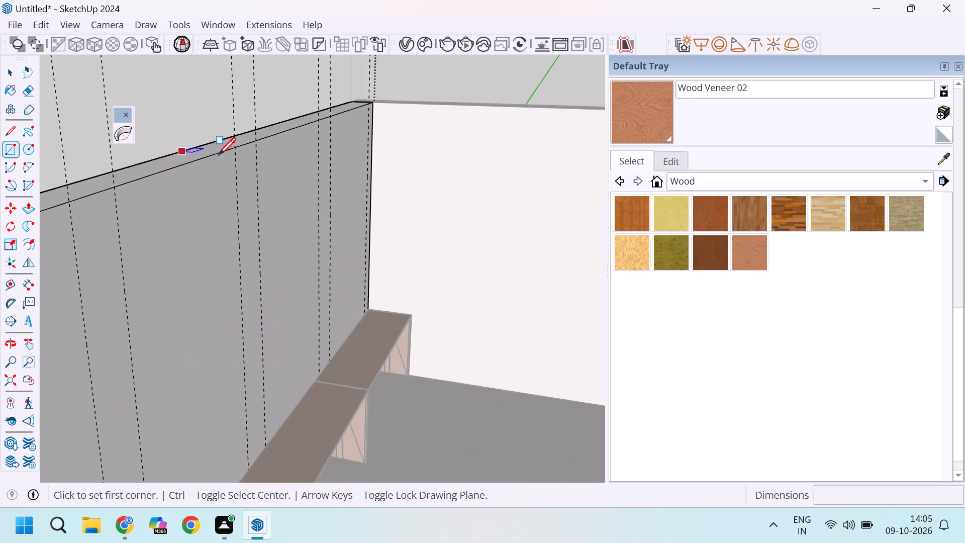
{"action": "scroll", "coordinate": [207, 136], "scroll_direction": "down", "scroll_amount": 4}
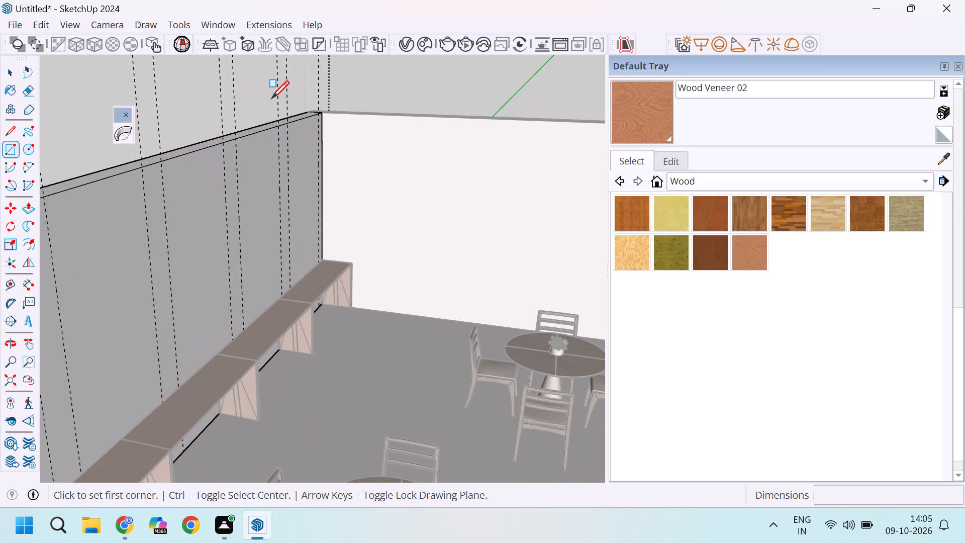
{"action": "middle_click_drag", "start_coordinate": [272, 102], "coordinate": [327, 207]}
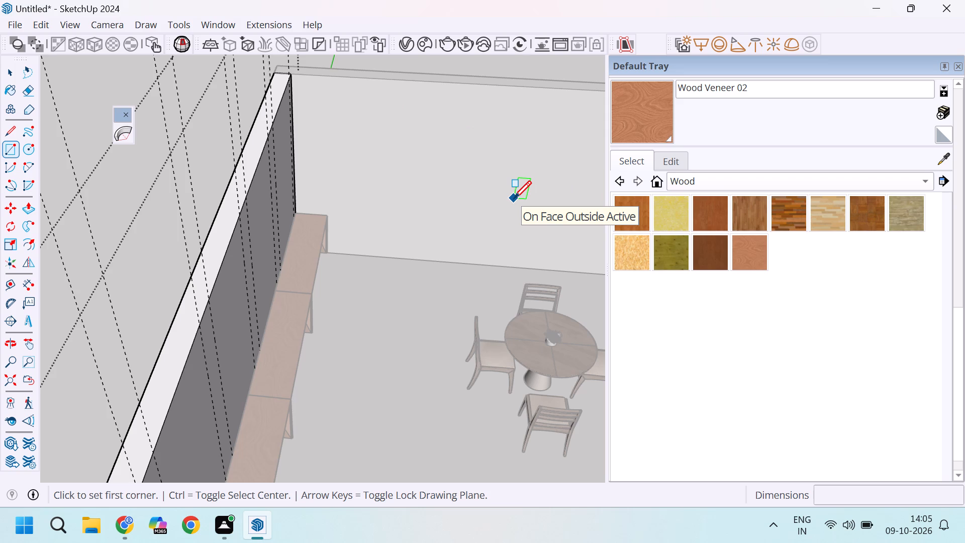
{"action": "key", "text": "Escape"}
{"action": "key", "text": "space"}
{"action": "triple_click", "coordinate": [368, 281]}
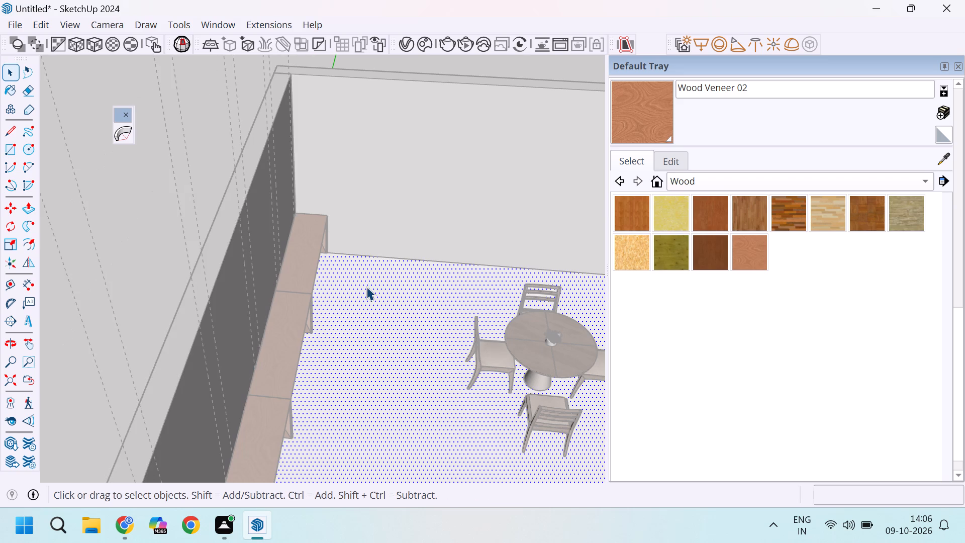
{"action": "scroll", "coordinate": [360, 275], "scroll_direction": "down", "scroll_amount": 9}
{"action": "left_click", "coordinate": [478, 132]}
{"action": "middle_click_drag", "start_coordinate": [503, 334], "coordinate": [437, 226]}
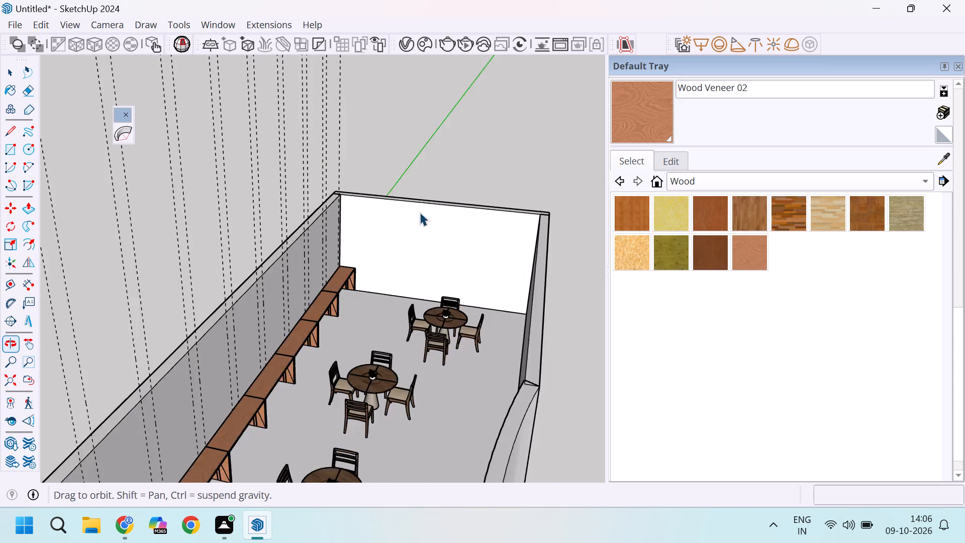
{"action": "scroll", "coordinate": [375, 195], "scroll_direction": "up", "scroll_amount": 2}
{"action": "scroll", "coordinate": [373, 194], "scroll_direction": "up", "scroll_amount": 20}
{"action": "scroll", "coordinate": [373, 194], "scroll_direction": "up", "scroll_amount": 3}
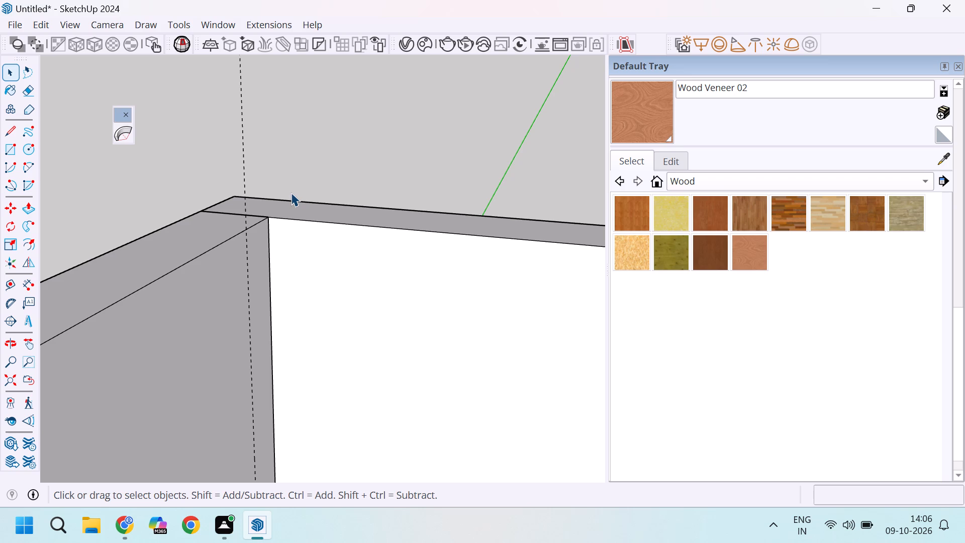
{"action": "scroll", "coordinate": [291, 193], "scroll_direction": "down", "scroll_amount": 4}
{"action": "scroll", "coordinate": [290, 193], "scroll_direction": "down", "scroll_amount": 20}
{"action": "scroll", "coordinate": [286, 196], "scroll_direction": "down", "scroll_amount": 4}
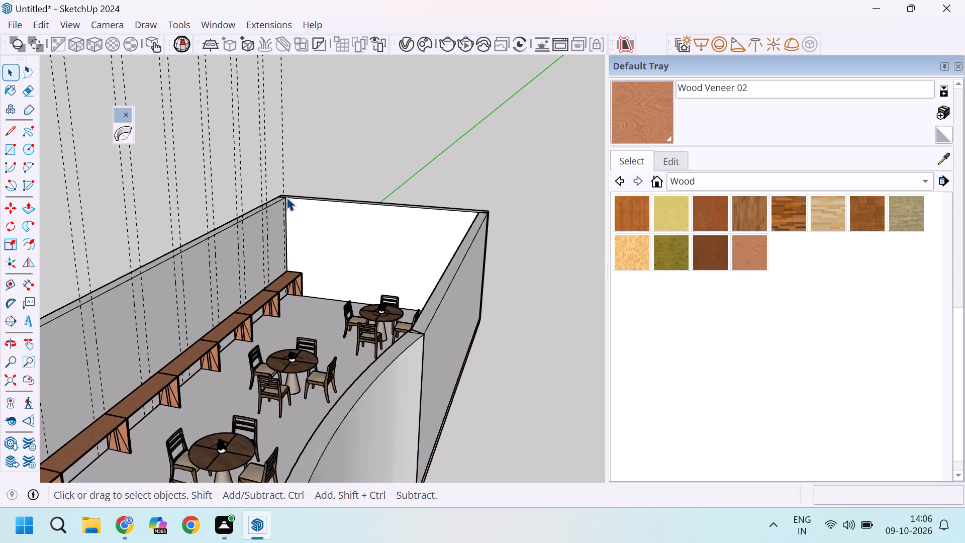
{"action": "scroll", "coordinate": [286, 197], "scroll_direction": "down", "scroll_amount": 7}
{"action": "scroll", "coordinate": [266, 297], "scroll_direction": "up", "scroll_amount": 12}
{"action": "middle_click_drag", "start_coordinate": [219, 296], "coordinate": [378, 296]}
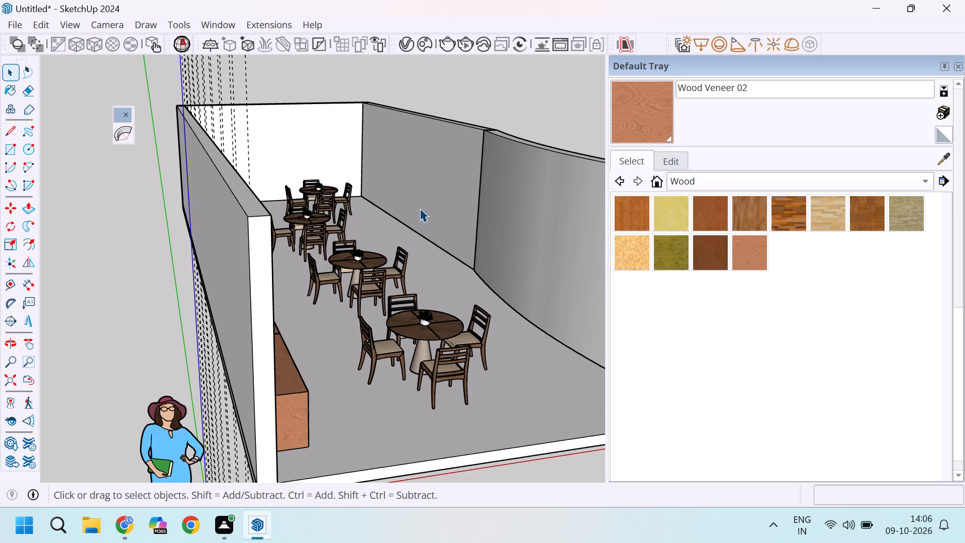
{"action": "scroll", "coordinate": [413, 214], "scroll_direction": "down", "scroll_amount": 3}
Inside the long wall's group, add a horizontal guide 6" below the top inner edge of the wall face.
{"action": "middle_click_drag", "start_coordinate": [381, 239], "coordinate": [124, 258]}
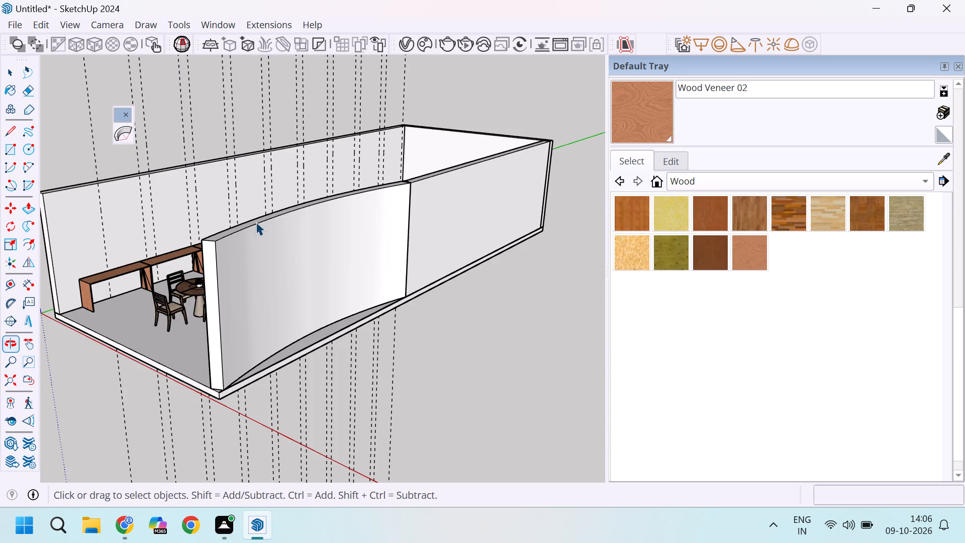
{"action": "scroll", "coordinate": [296, 180], "scroll_direction": "up", "scroll_amount": 1}
{"action": "scroll", "coordinate": [355, 142], "scroll_direction": "up", "scroll_amount": 5}
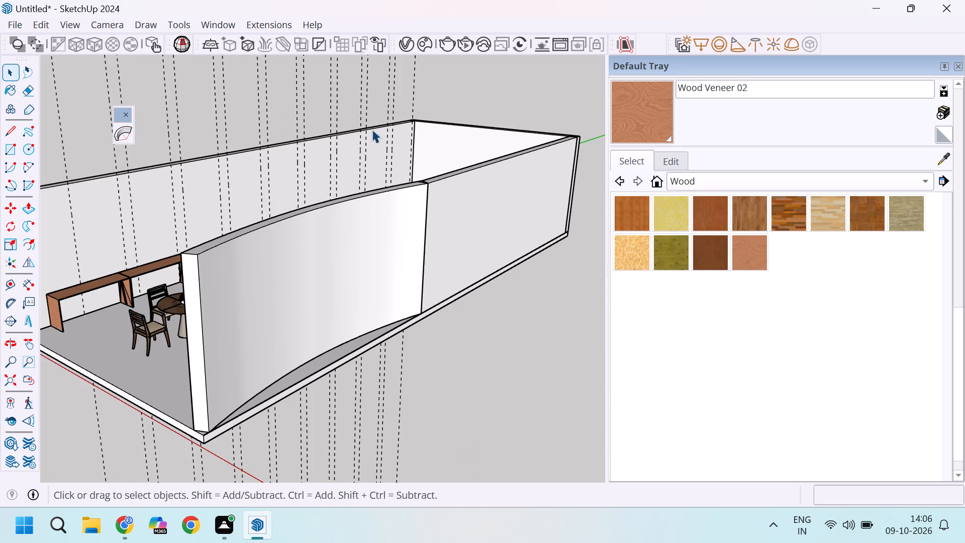
{"action": "scroll", "coordinate": [372, 129], "scroll_direction": "up", "scroll_amount": 9}
{"action": "scroll", "coordinate": [412, 133], "scroll_direction": "down", "scroll_amount": 4}
{"action": "scroll", "coordinate": [447, 118], "scroll_direction": "up", "scroll_amount": 2}
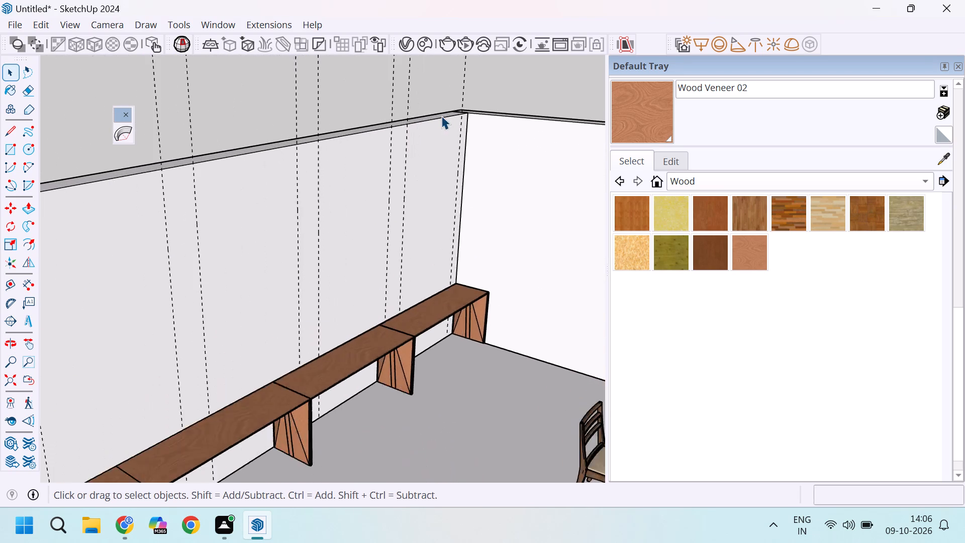
{"action": "scroll", "coordinate": [441, 116], "scroll_direction": "up", "scroll_amount": 5}
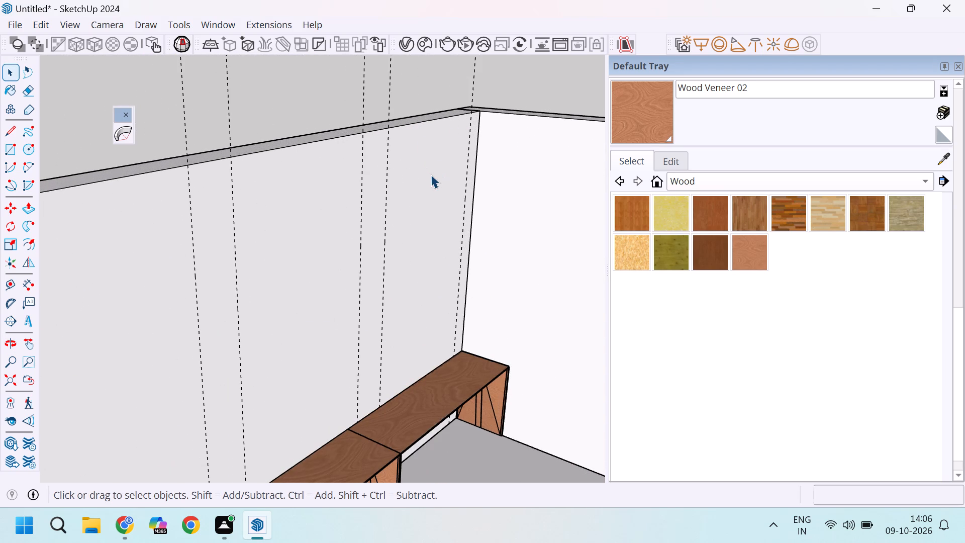
{"action": "scroll", "coordinate": [439, 138], "scroll_direction": "up", "scroll_amount": 3}
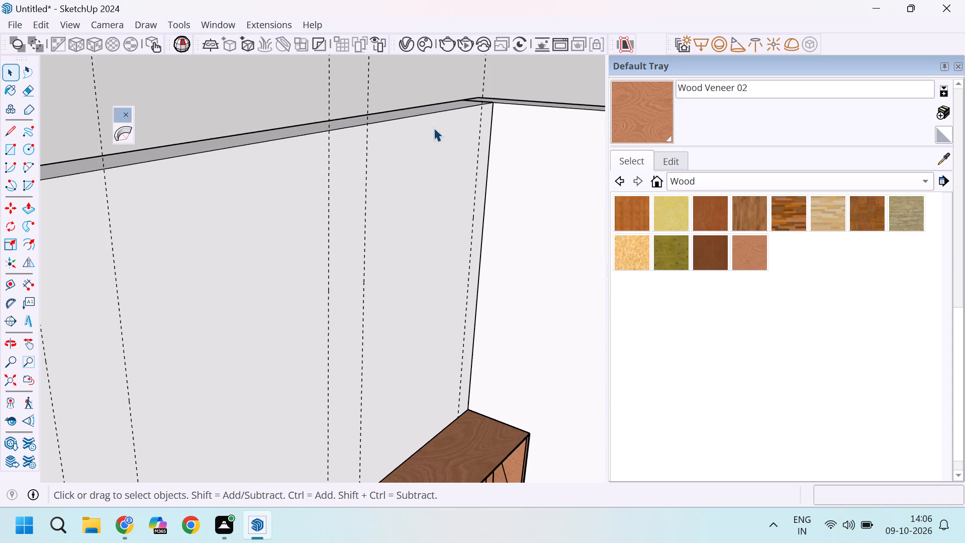
{"action": "key", "text": "t"}
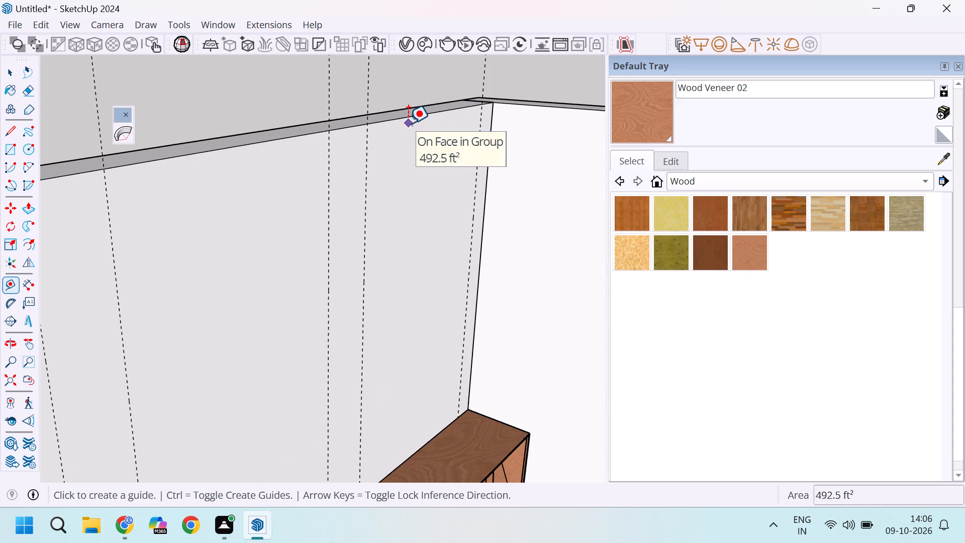
{"action": "key", "text": "space"}
{"action": "double_click", "coordinate": [408, 123]}
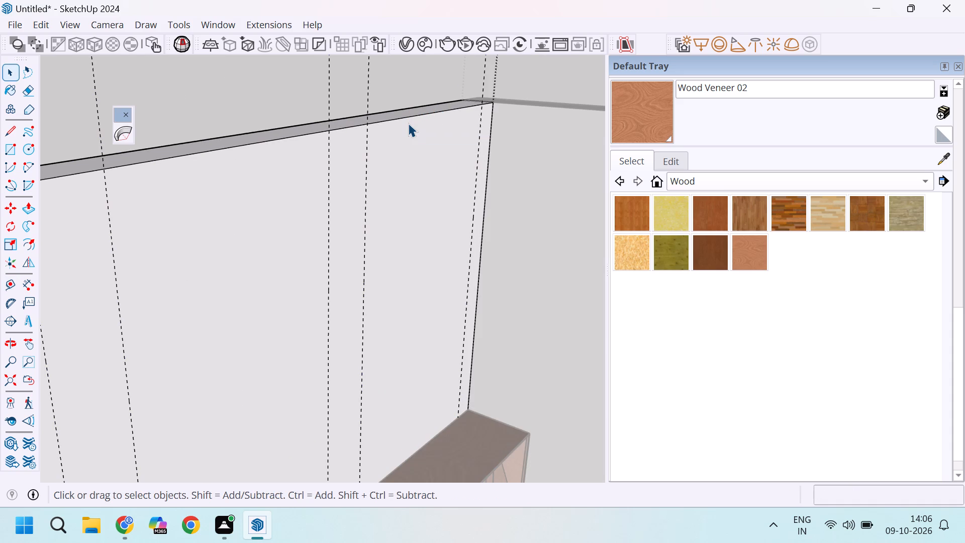
{"action": "key", "text": "t"}
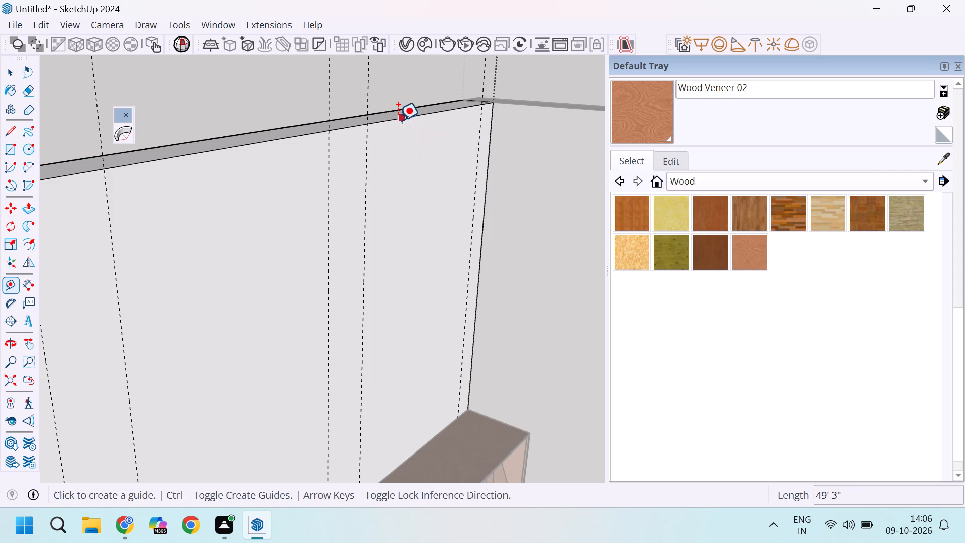
{"action": "left_click", "coordinate": [397, 120]}
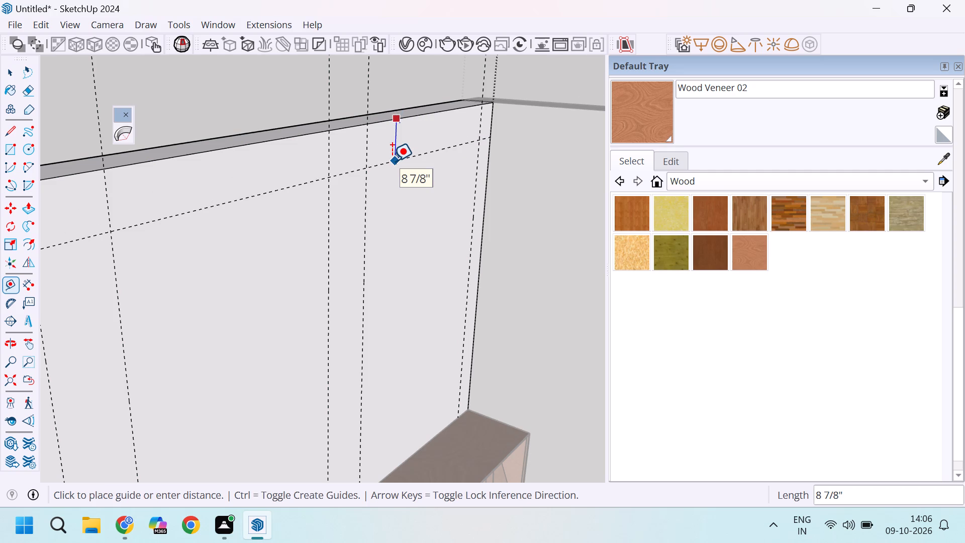
{"action": "key", "text": "6"}
{"action": "key", "text": "Return"}
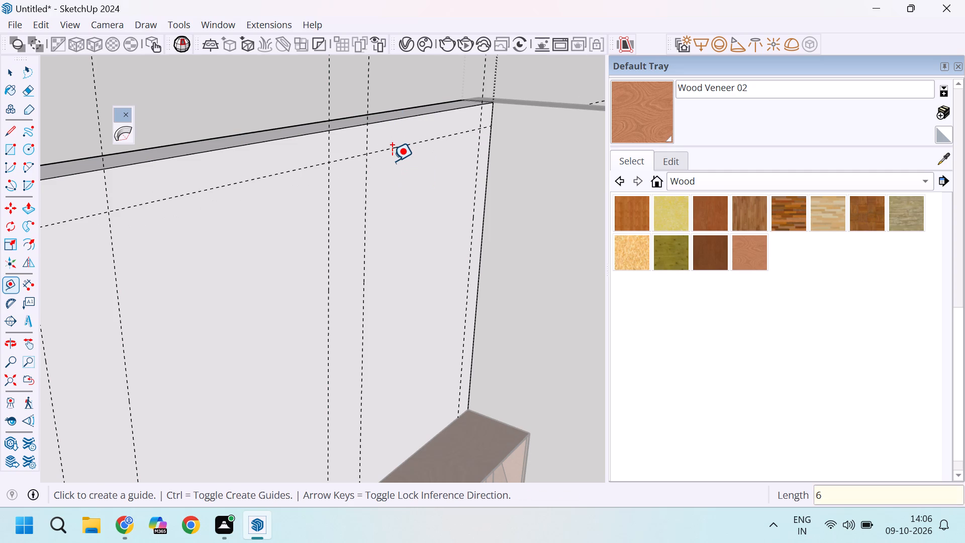
Draw a 4' by 9'6" rectangle in the long wall's far-end bay, starting at the guide intersection below the top edge.
{"action": "key", "text": "r"}
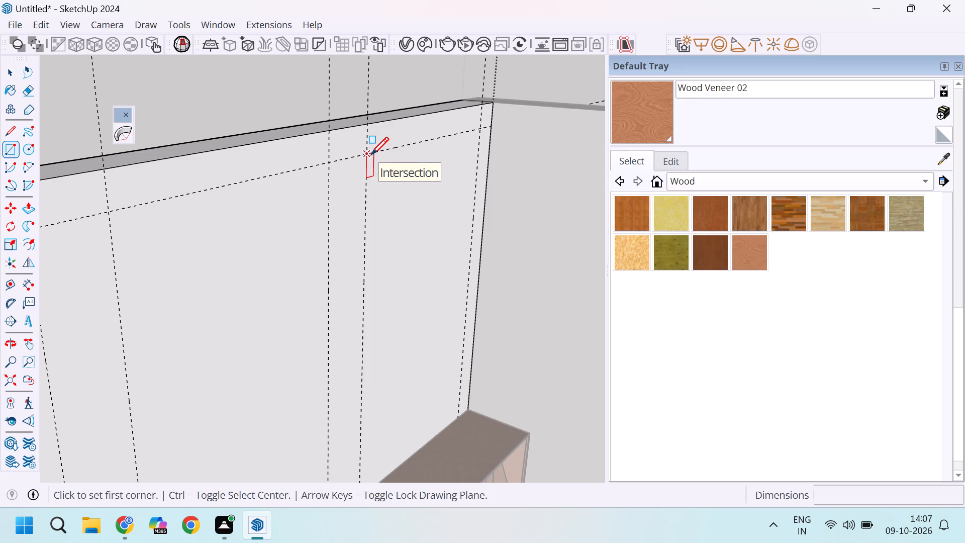
{"action": "left_click", "coordinate": [371, 154]}
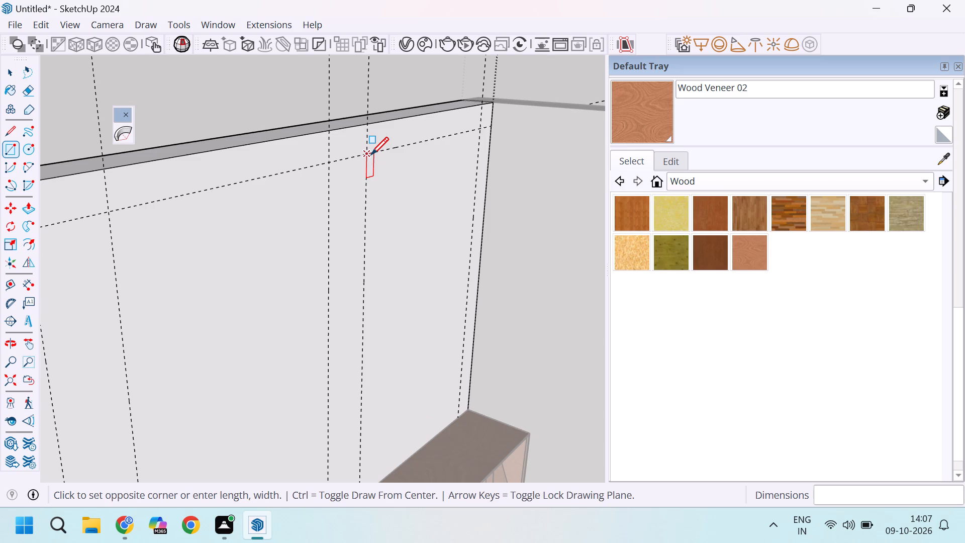
{"action": "scroll", "coordinate": [371, 154], "scroll_direction": "down", "scroll_amount": 3}
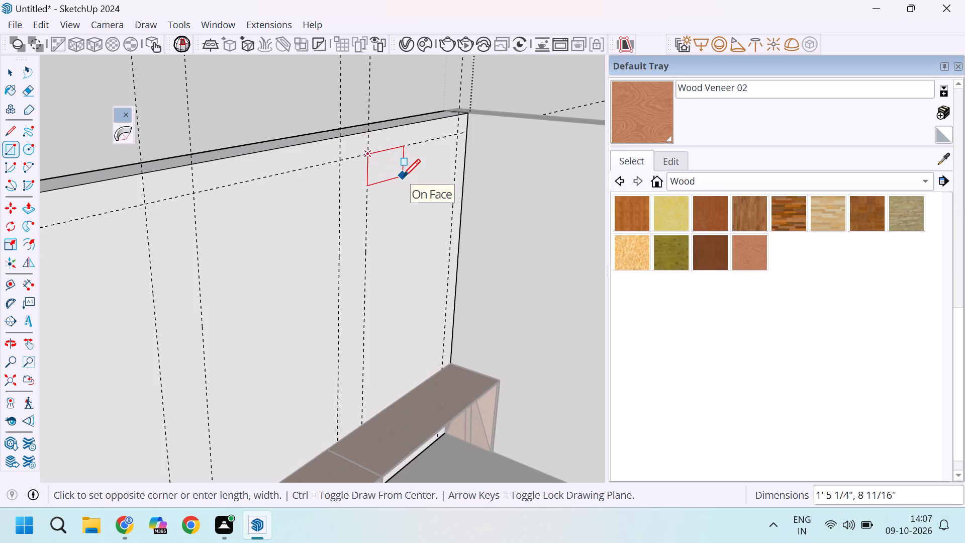
{"action": "scroll", "coordinate": [403, 176], "scroll_direction": "down", "scroll_amount": 2}
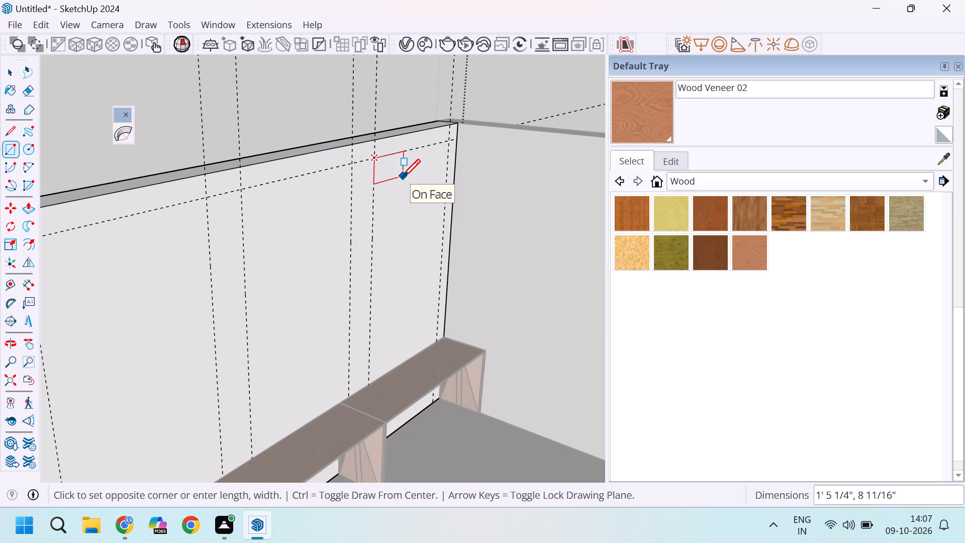
{"action": "scroll", "coordinate": [421, 227], "scroll_direction": "up", "scroll_amount": 1}
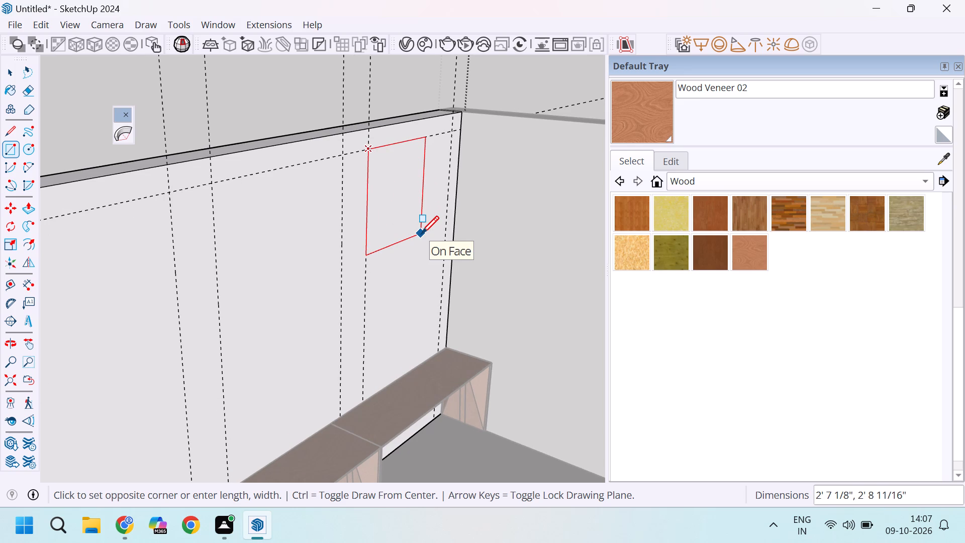
{"action": "scroll", "coordinate": [421, 233], "scroll_direction": "down", "scroll_amount": 2}
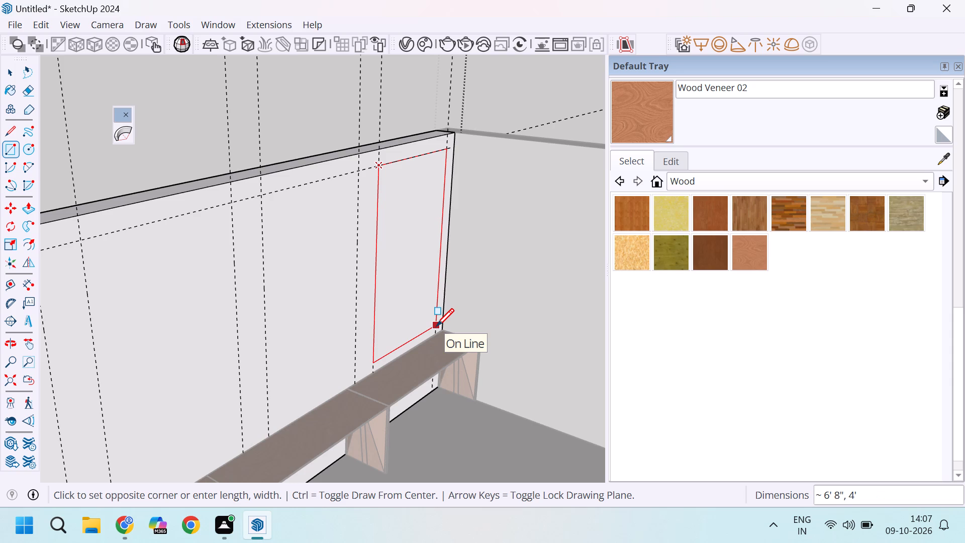
{"action": "scroll", "coordinate": [436, 326], "scroll_direction": "down", "scroll_amount": 2}
{"action": "scroll", "coordinate": [438, 417], "scroll_direction": "up", "scroll_amount": 12}
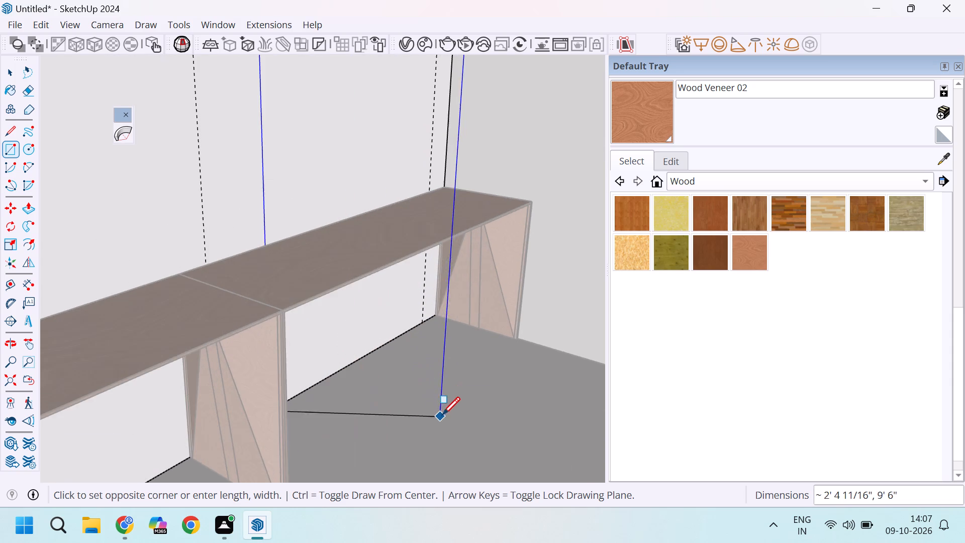
{"action": "scroll", "coordinate": [408, 328], "scroll_direction": "up", "scroll_amount": 5}
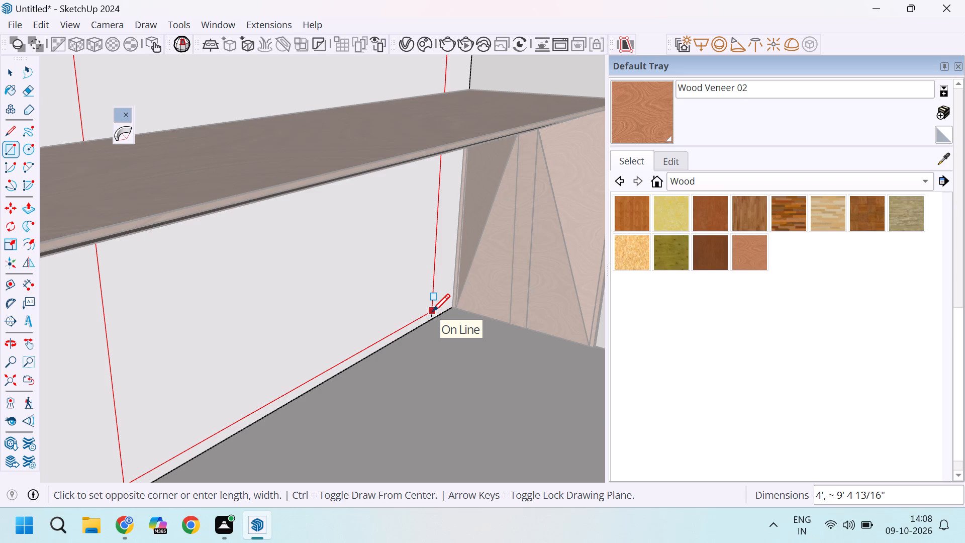
{"action": "key", "text": "4"}
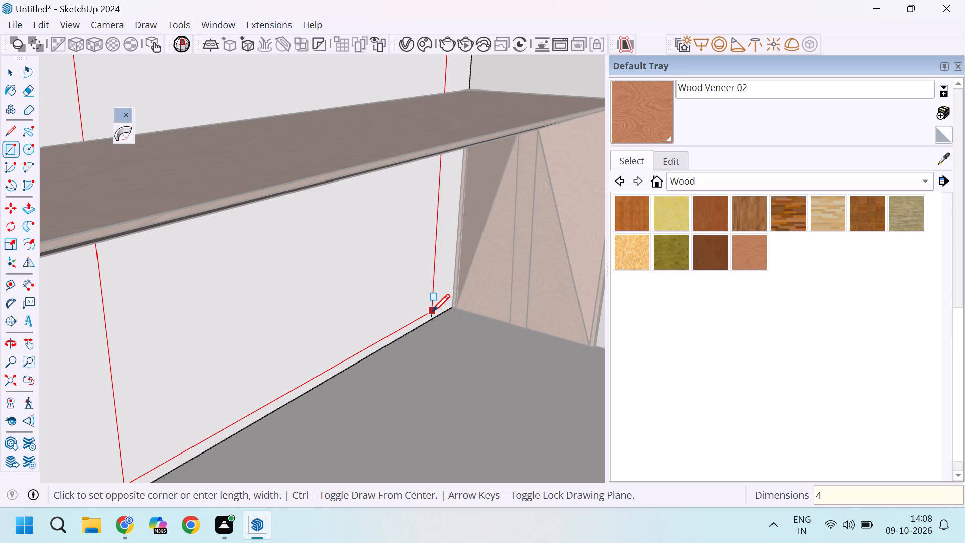
{"action": "type", "text": "',9"}
{"action": "key", "text": "apostrophe"}
{"action": "key", "text": "6"}
{"action": "key", "text": "Return"}
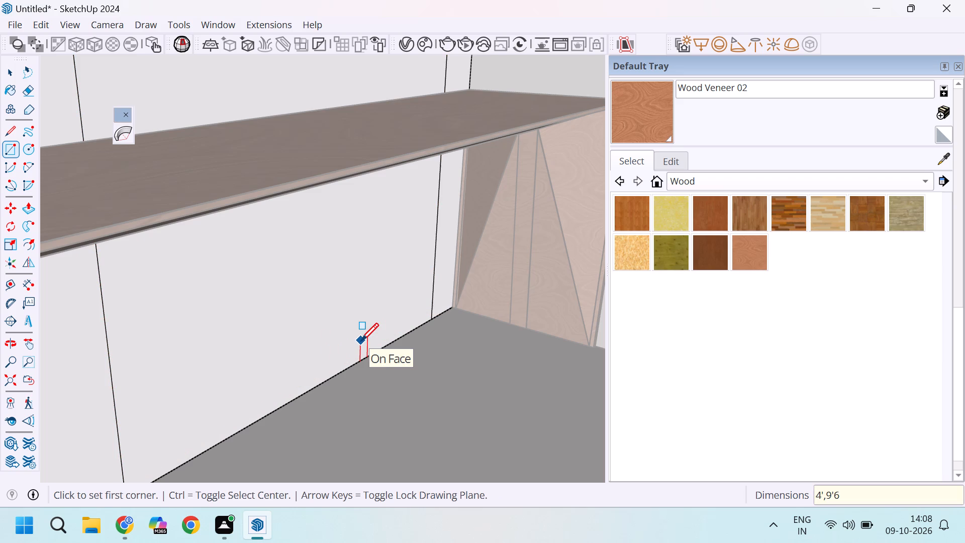
Resize the new rectangle to 4' by 9'4".
{"action": "key", "text": "4"}
{"action": "type", "text": "',"}
{"action": "key", "text": "9"}
{"action": "type", "text": "'4"}
{"action": "key", "text": "Return"}
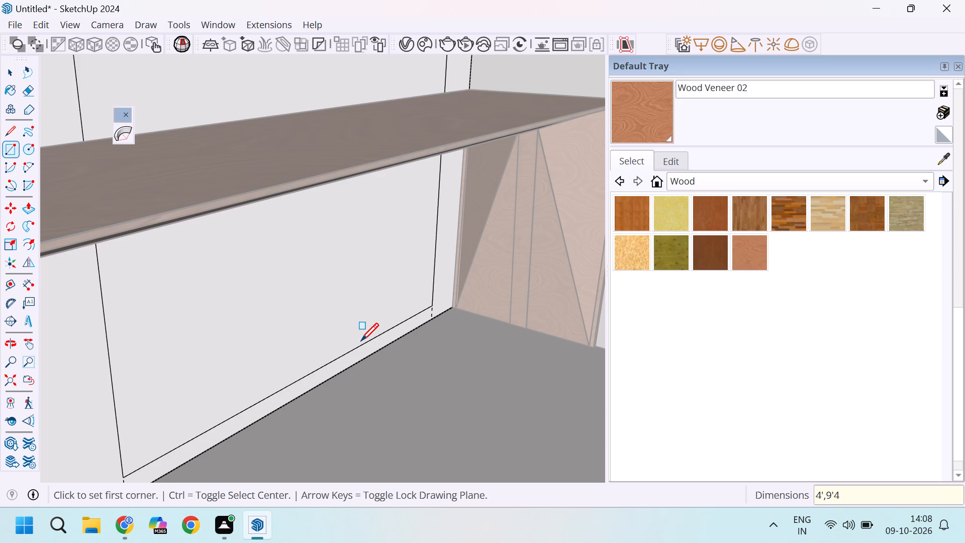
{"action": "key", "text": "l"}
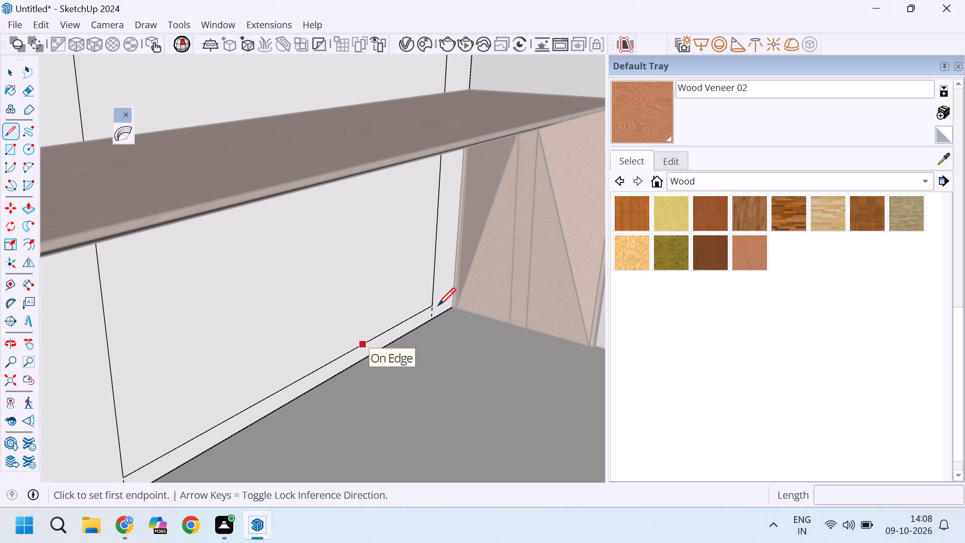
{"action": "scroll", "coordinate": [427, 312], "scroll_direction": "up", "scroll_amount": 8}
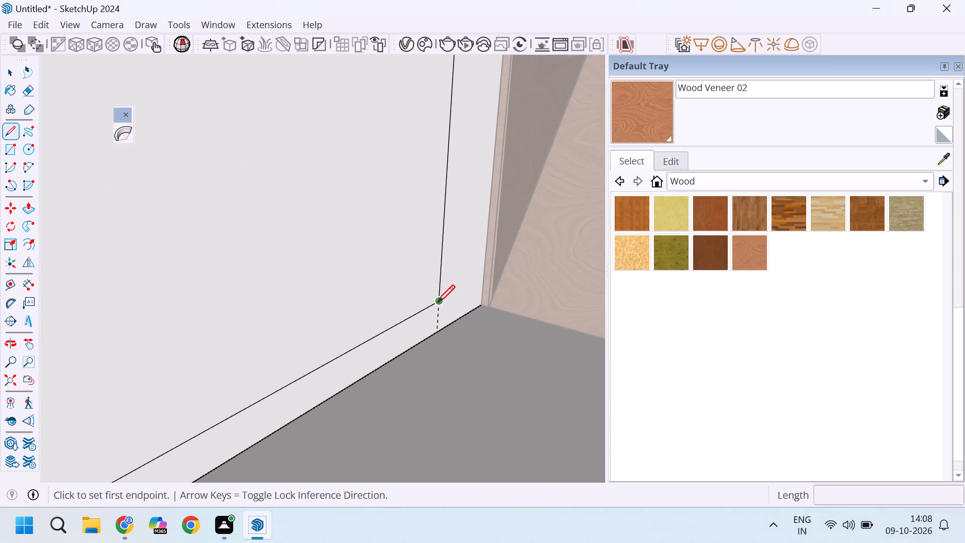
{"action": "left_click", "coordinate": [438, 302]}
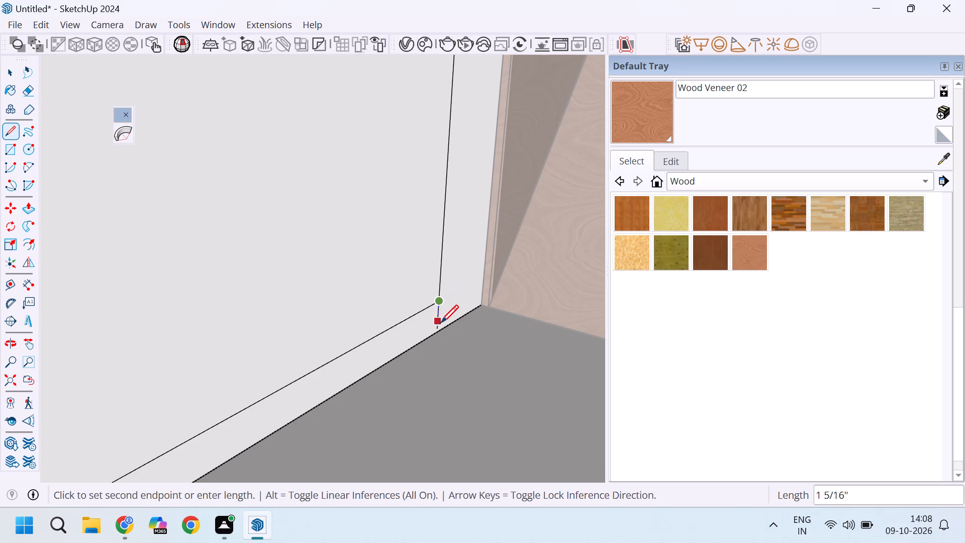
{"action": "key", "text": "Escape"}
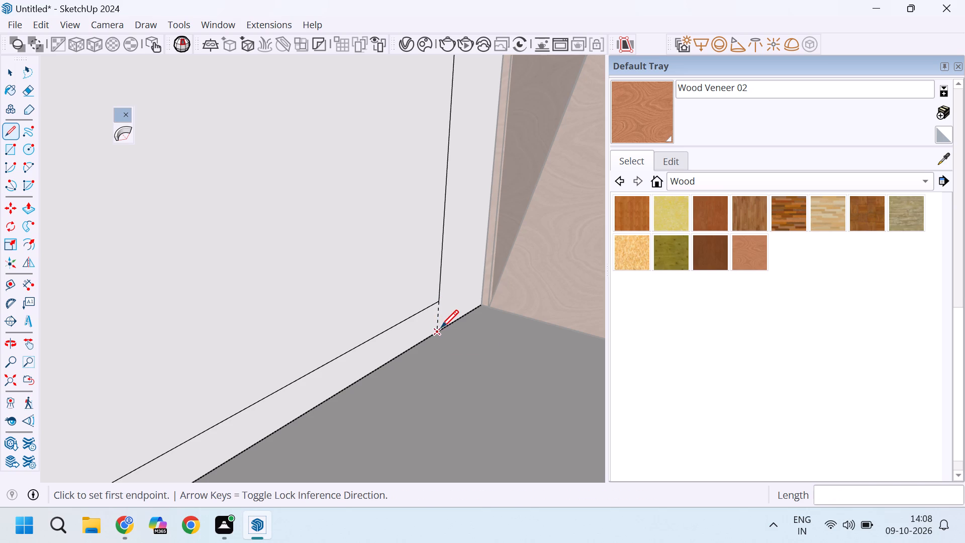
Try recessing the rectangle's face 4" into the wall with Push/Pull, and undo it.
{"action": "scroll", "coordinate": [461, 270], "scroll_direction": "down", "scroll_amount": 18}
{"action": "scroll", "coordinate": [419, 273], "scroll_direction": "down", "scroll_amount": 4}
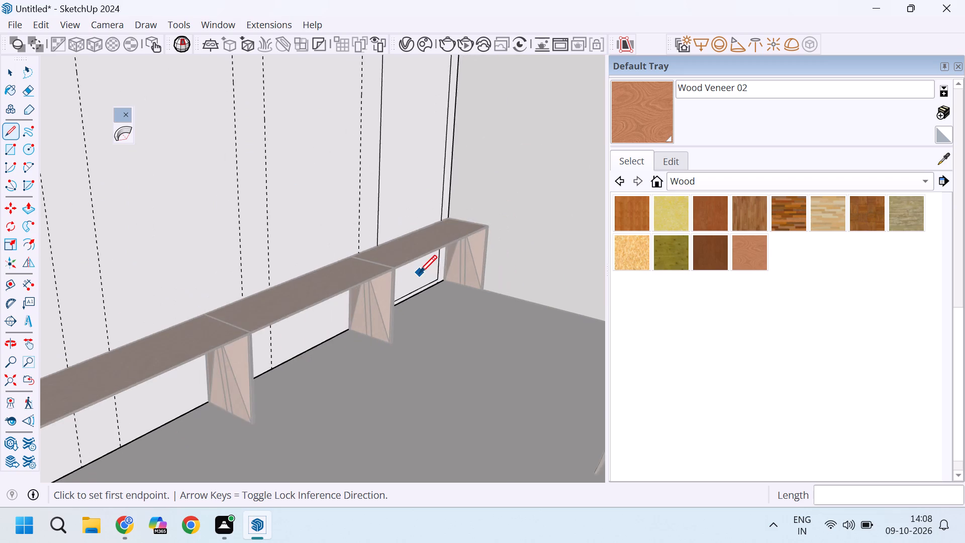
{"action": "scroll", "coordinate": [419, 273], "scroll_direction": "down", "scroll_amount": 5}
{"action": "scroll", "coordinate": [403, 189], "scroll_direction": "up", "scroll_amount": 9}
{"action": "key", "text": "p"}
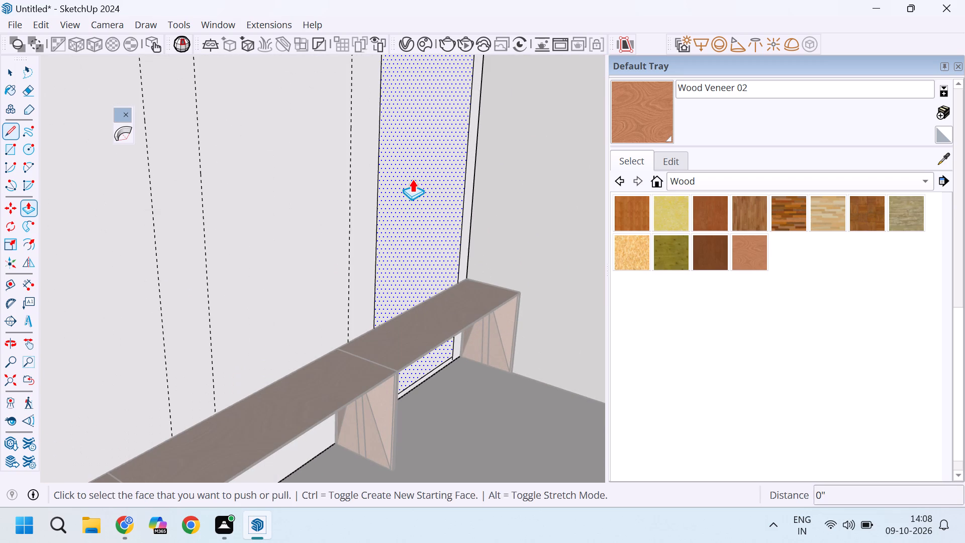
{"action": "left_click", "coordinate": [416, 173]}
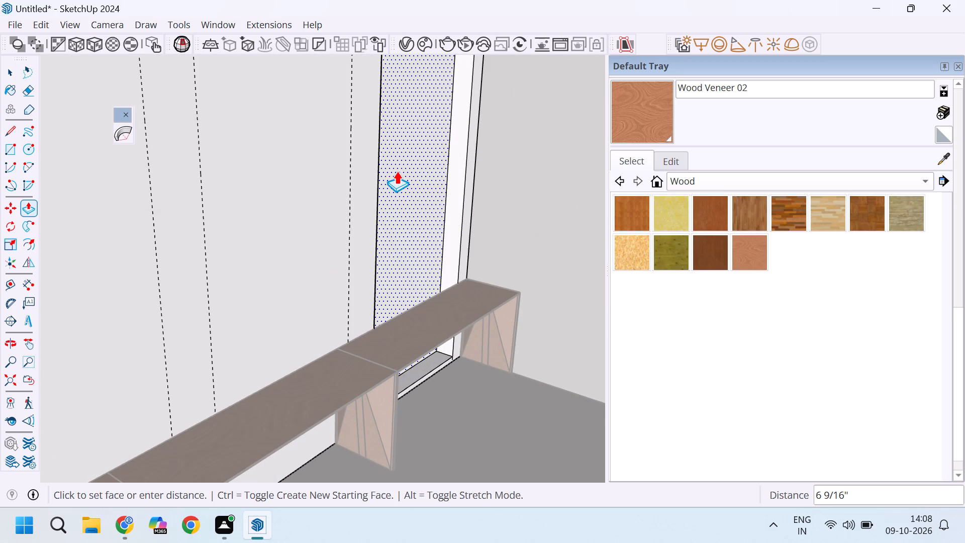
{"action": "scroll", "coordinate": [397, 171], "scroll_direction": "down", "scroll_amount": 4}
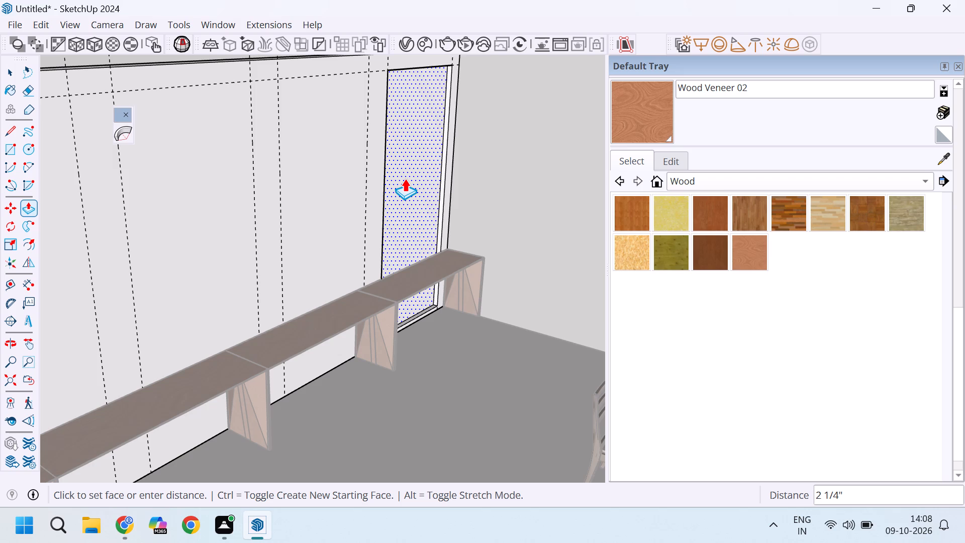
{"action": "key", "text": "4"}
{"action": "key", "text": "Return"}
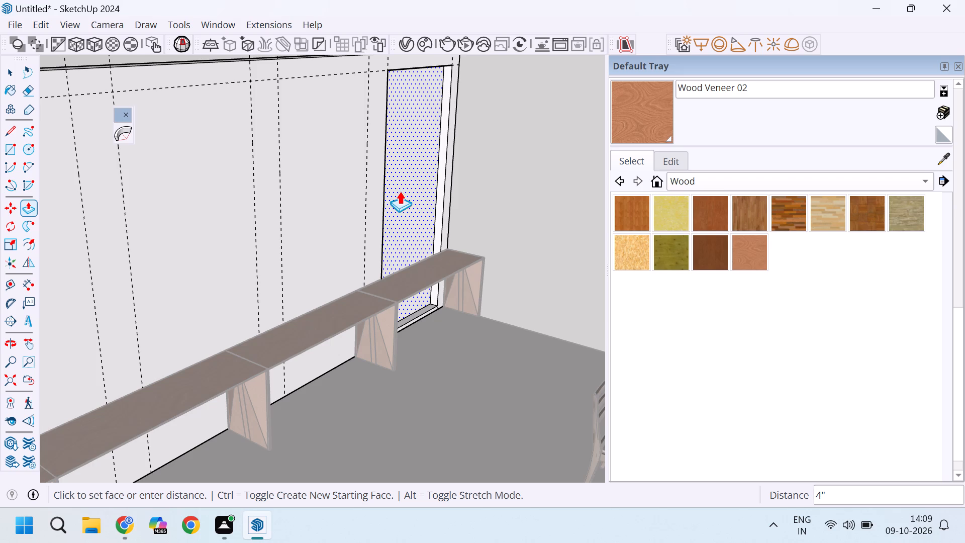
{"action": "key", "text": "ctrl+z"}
Copy the far-end bay's rectangle, face and edges, about 10 11/16" along the red axis through the wall to its outer side.
{"action": "key", "text": "space"}
{"action": "left_click", "coordinate": [411, 188]}
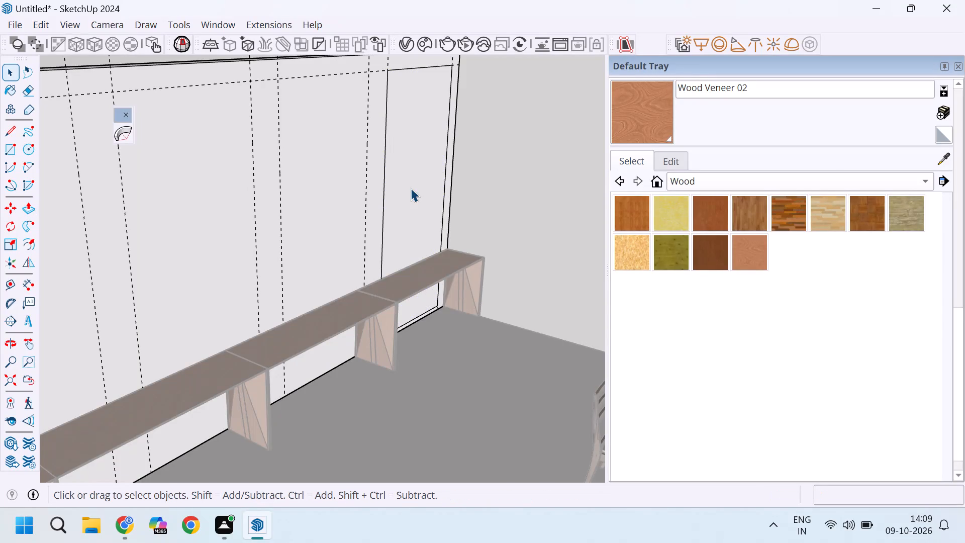
{"action": "double_click", "coordinate": [411, 188]}
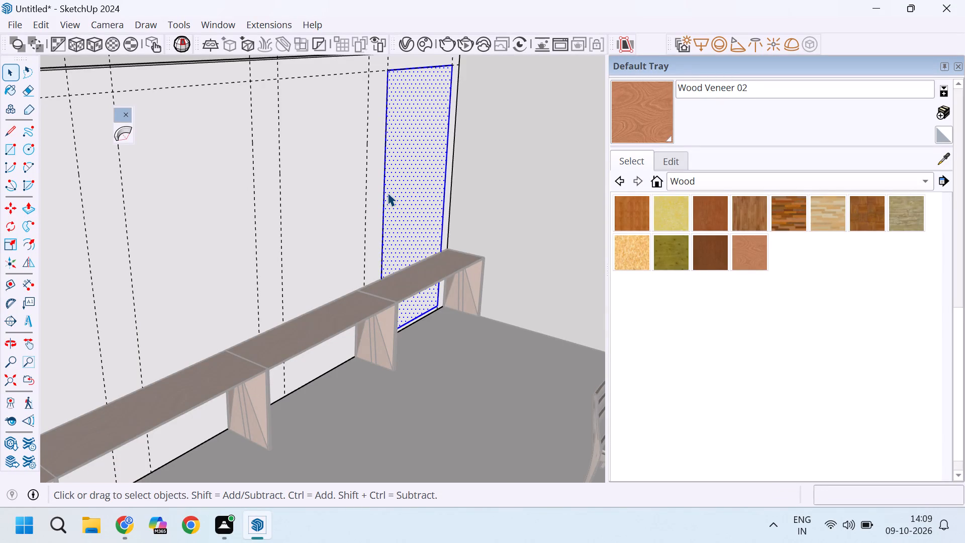
{"action": "scroll", "coordinate": [398, 73], "scroll_direction": "up", "scroll_amount": 8}
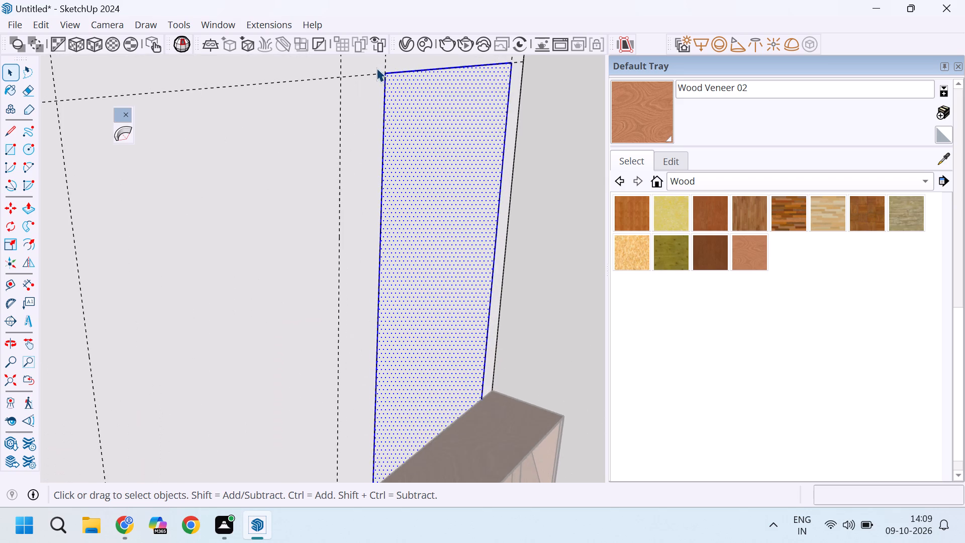
{"action": "scroll", "coordinate": [473, 221], "scroll_direction": "down", "scroll_amount": 9}
{"action": "scroll", "coordinate": [438, 152], "scroll_direction": "up", "scroll_amount": 5}
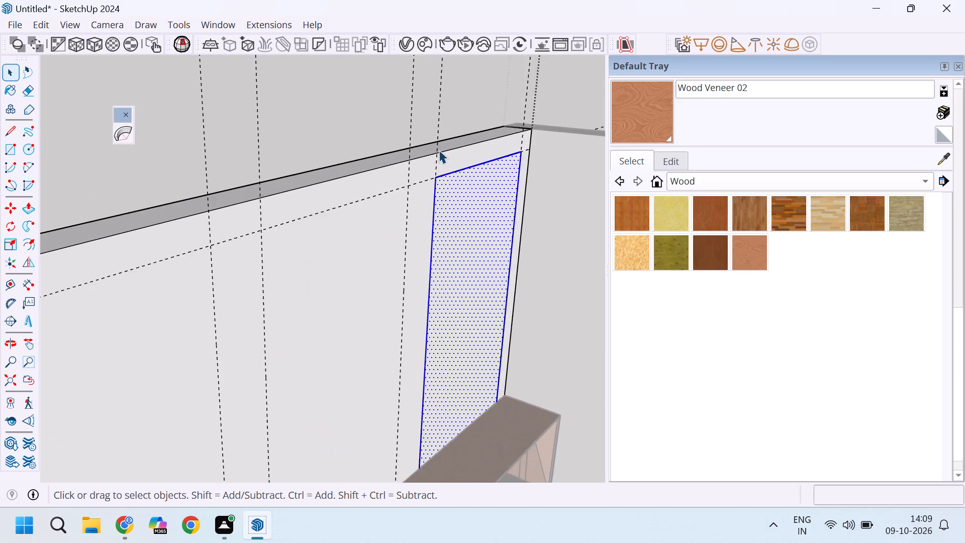
{"action": "scroll", "coordinate": [439, 150], "scroll_direction": "up", "scroll_amount": 12}
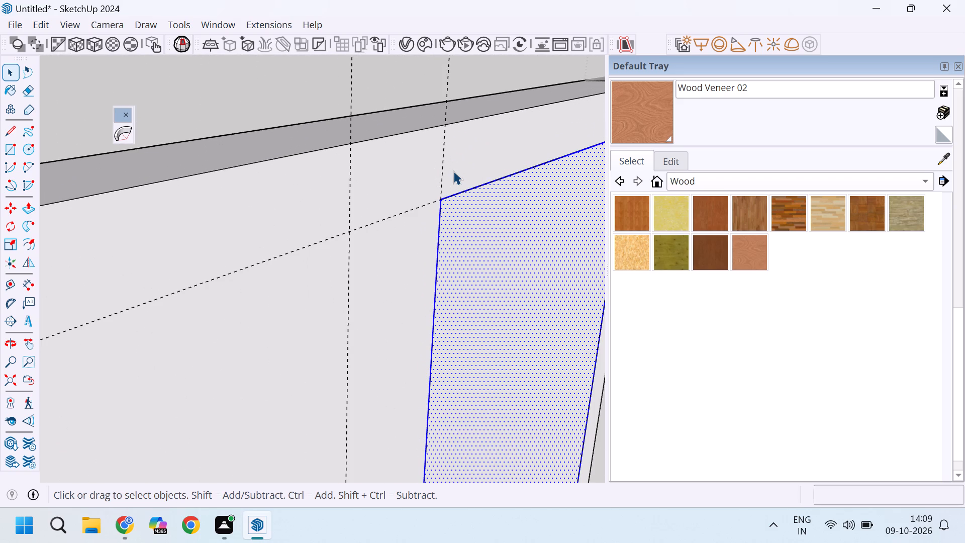
{"action": "key", "text": "m"}
{"action": "left_click", "coordinate": [442, 200]}
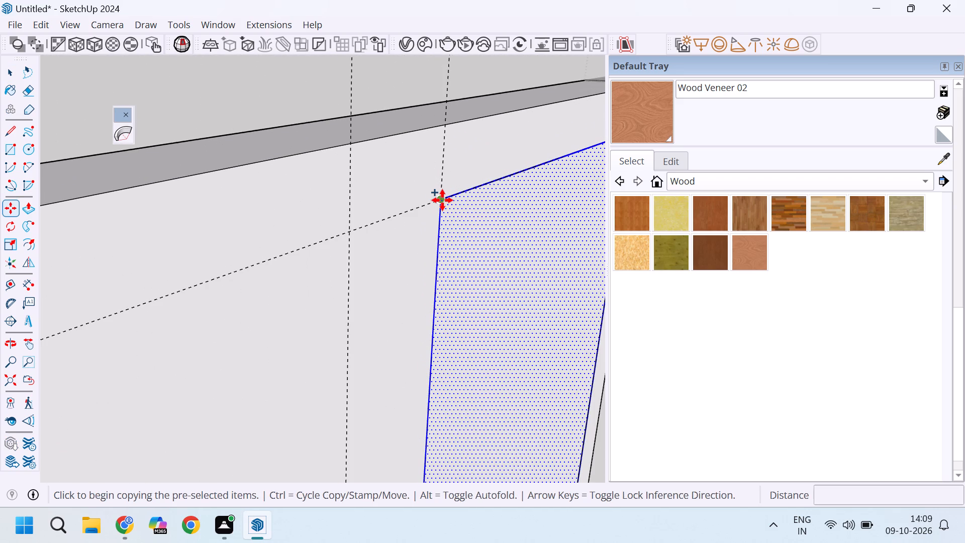
{"action": "scroll", "coordinate": [442, 200], "scroll_direction": "down", "scroll_amount": 11}
{"action": "middle_click_drag", "start_coordinate": [372, 176], "coordinate": [561, 159]}
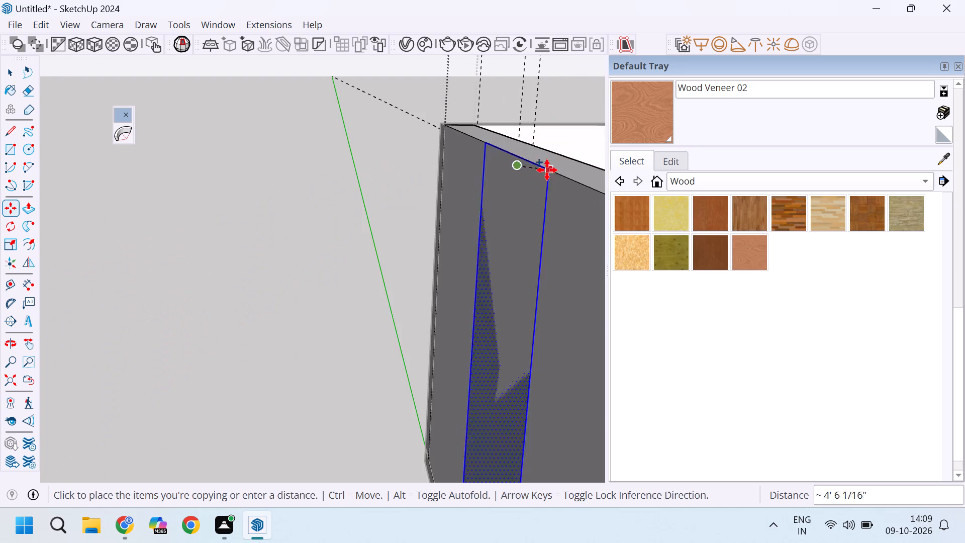
{"action": "scroll", "coordinate": [547, 170], "scroll_direction": "down", "scroll_amount": 4}
{"action": "scroll", "coordinate": [520, 166], "scroll_direction": "up", "scroll_amount": 6}
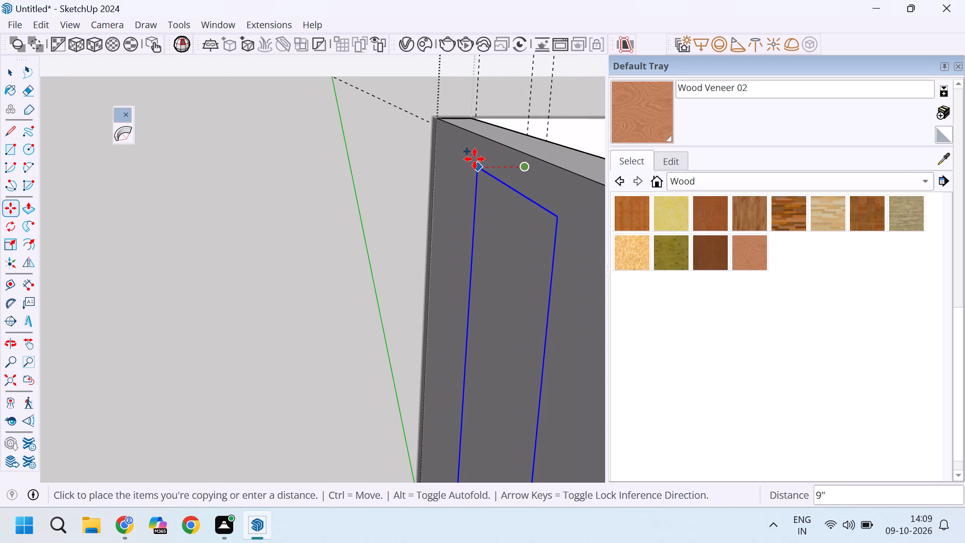
{"action": "scroll", "coordinate": [474, 159], "scroll_direction": "down", "scroll_amount": 5}
{"action": "middle_click_drag", "start_coordinate": [474, 162], "coordinate": [348, 162]}
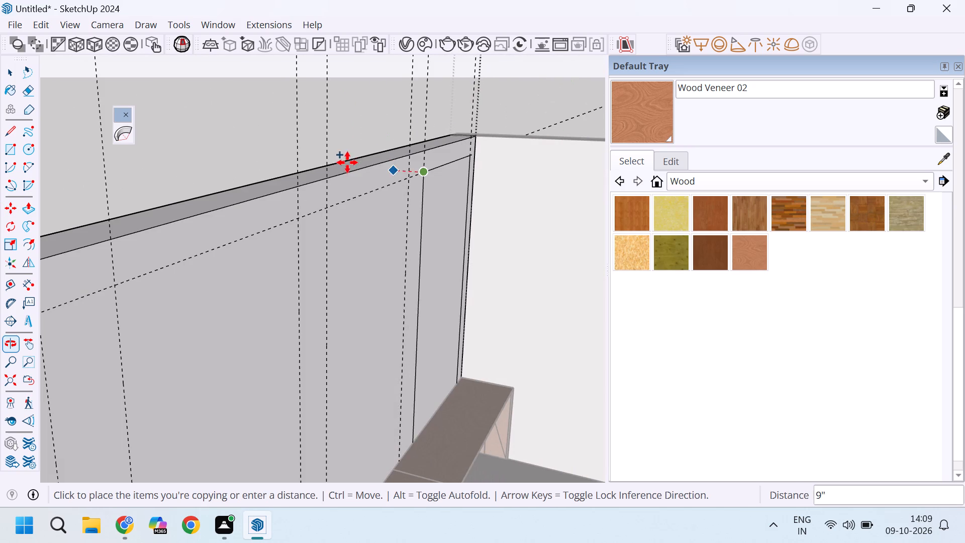
{"action": "middle_click_drag", "start_coordinate": [401, 155], "coordinate": [461, 210]}
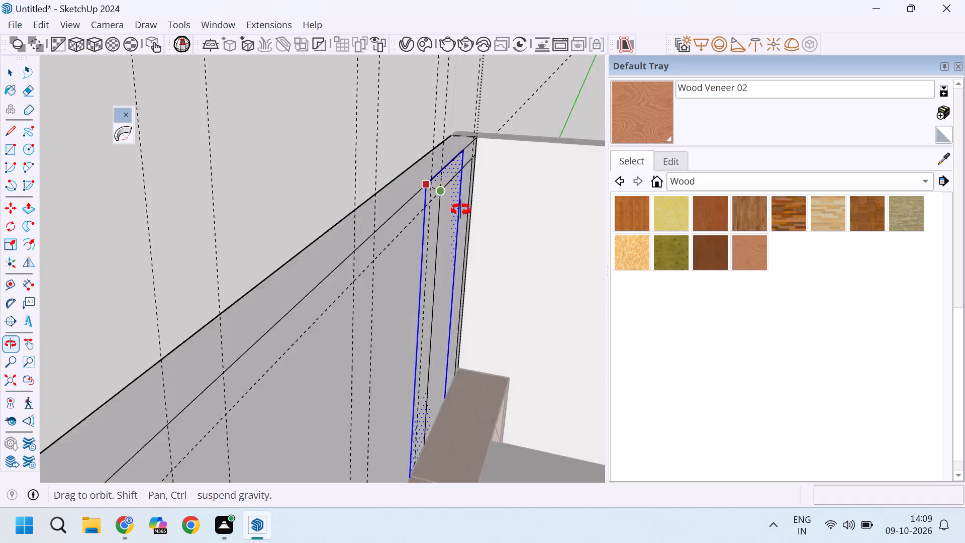
{"action": "middle_click_drag", "start_coordinate": [461, 210], "coordinate": [461, 210]}
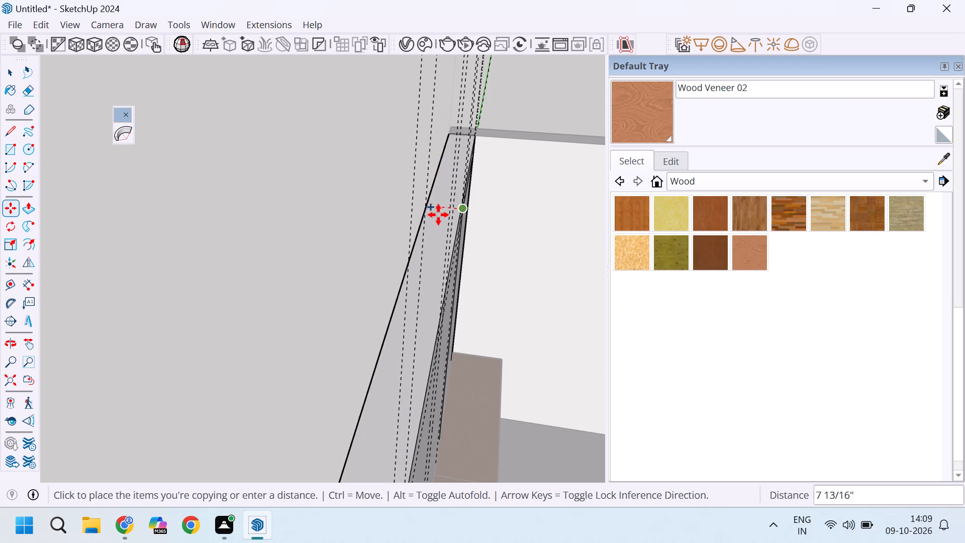
{"action": "middle_click_drag", "start_coordinate": [431, 209], "coordinate": [514, 232]}
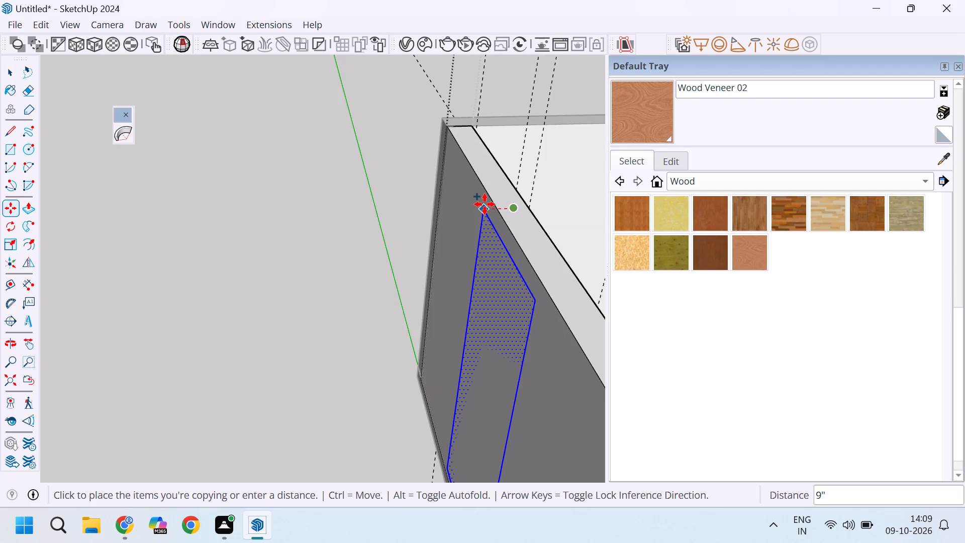
{"action": "scroll", "coordinate": [485, 204], "scroll_direction": "up", "scroll_amount": 12}
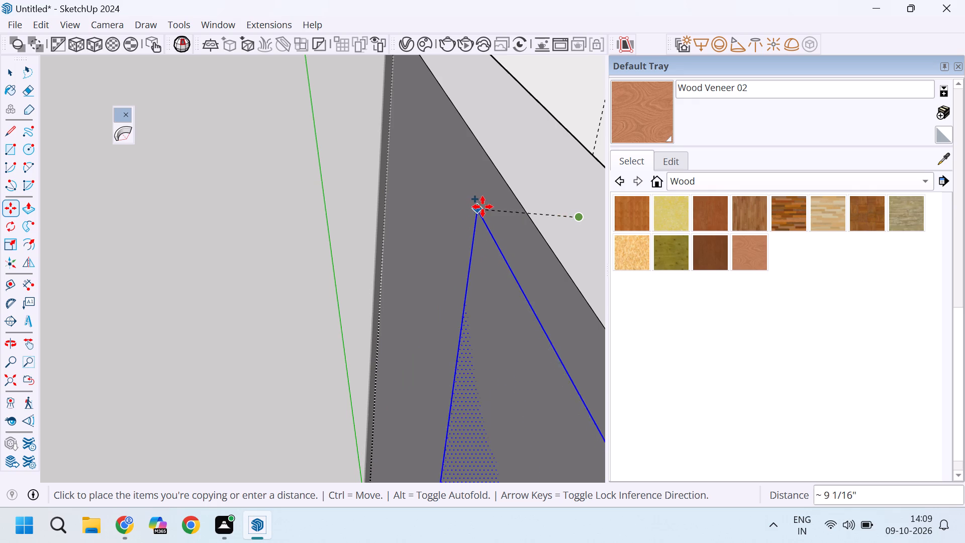
{"action": "scroll", "coordinate": [438, 207], "scroll_direction": "down", "scroll_amount": 9}
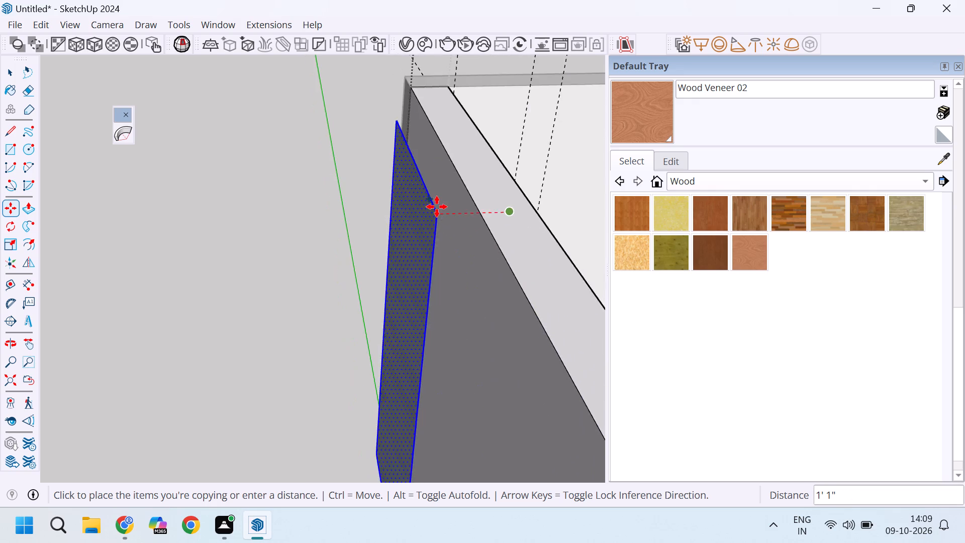
{"action": "scroll", "coordinate": [437, 207], "scroll_direction": "down", "scroll_amount": 5}
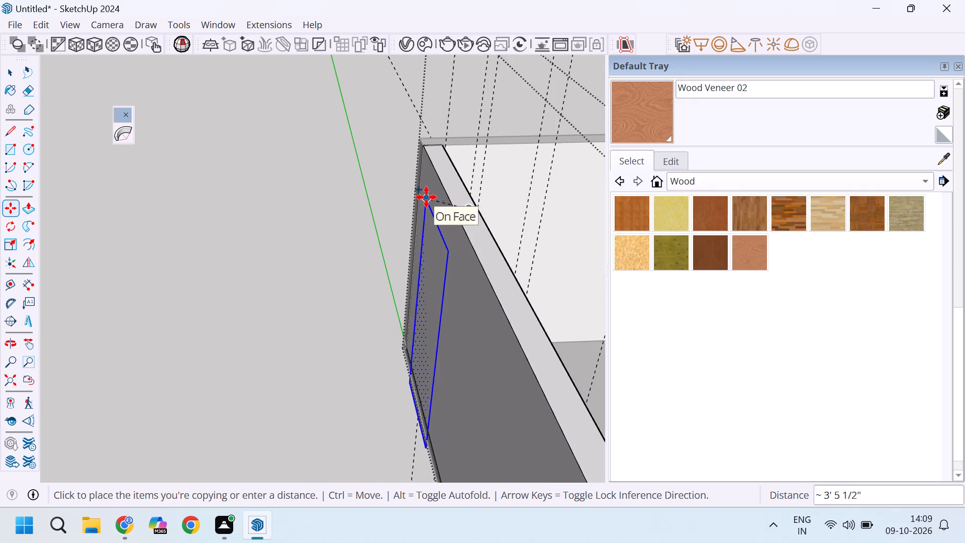
{"action": "middle_click_drag", "start_coordinate": [449, 175], "coordinate": [314, 185]}
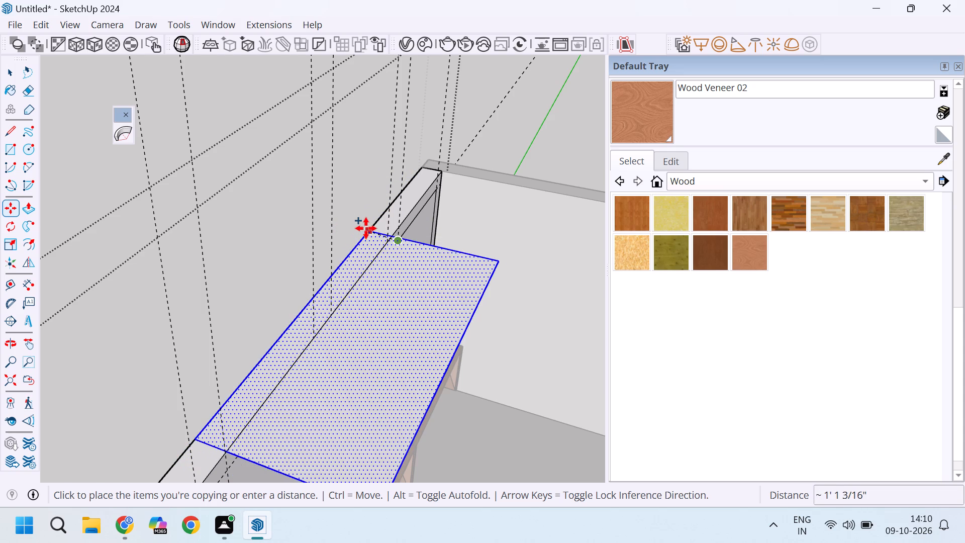
{"action": "scroll", "coordinate": [366, 228], "scroll_direction": "up", "scroll_amount": 9}
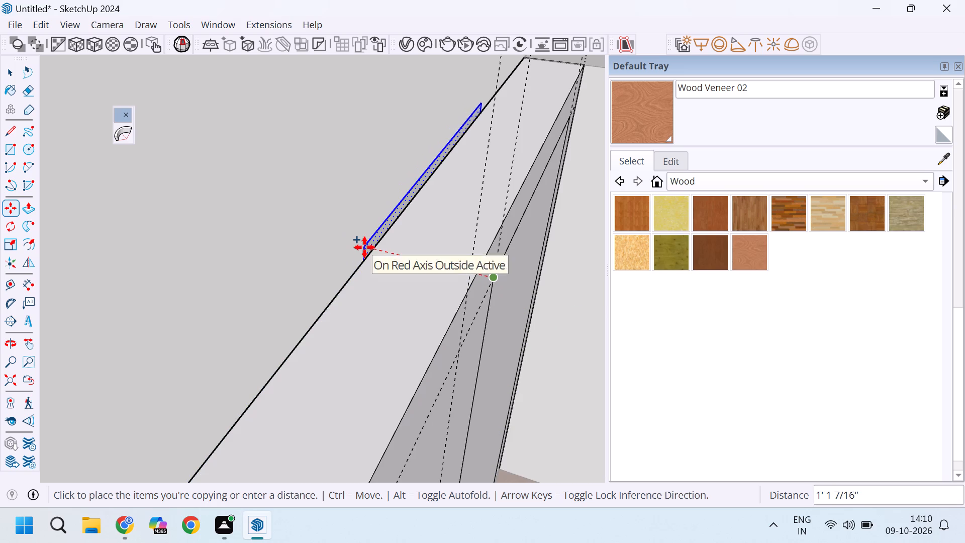
{"action": "middle_click_drag", "start_coordinate": [365, 247], "coordinate": [405, 245]}
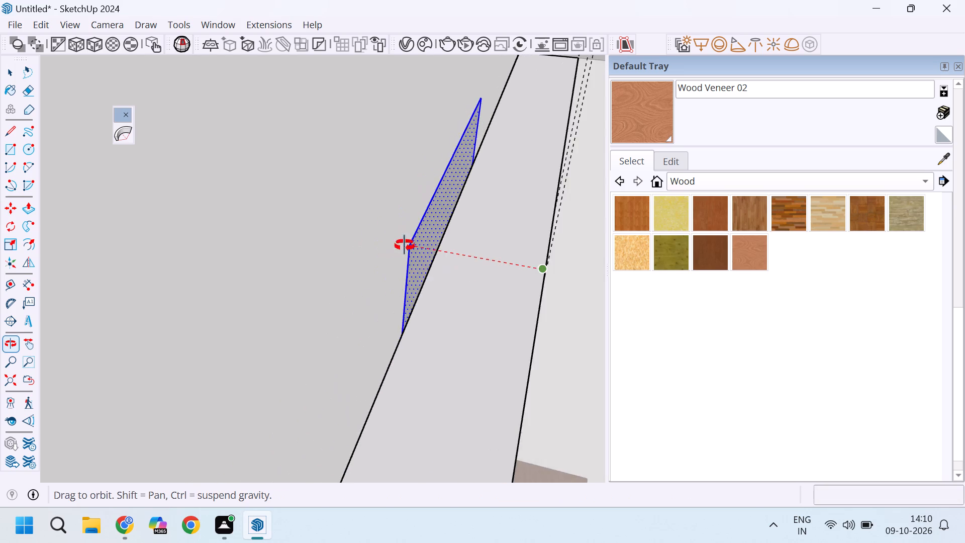
{"action": "middle_click_drag", "start_coordinate": [405, 245], "coordinate": [426, 245]}
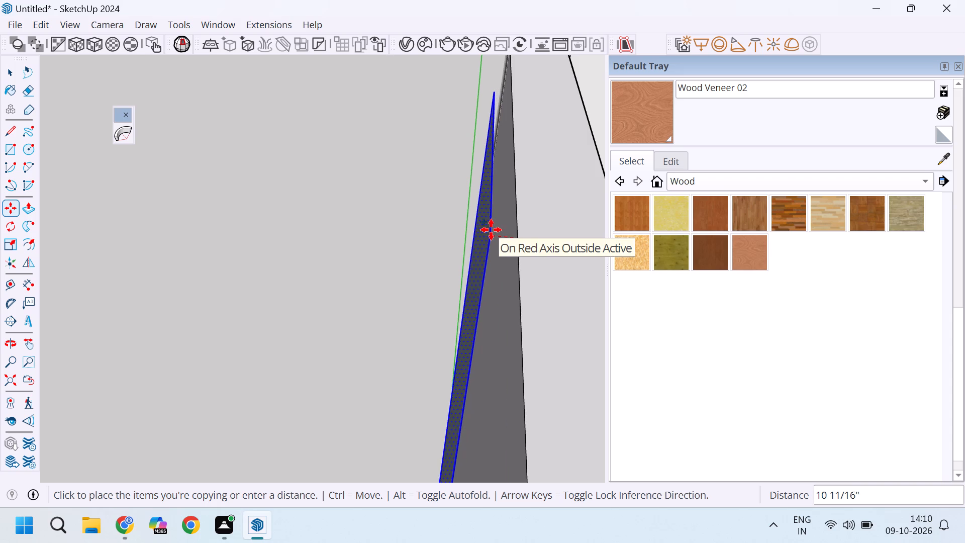
{"action": "left_click", "coordinate": [491, 230]}
Move the copied rectangle about 1 5/8" back toward the wall's outer face, using the wall's top corner as the reference point.
{"action": "scroll", "coordinate": [407, 199], "scroll_direction": "down", "scroll_amount": 6}
{"action": "middle_click_drag", "start_coordinate": [441, 271], "coordinate": [374, 245]}
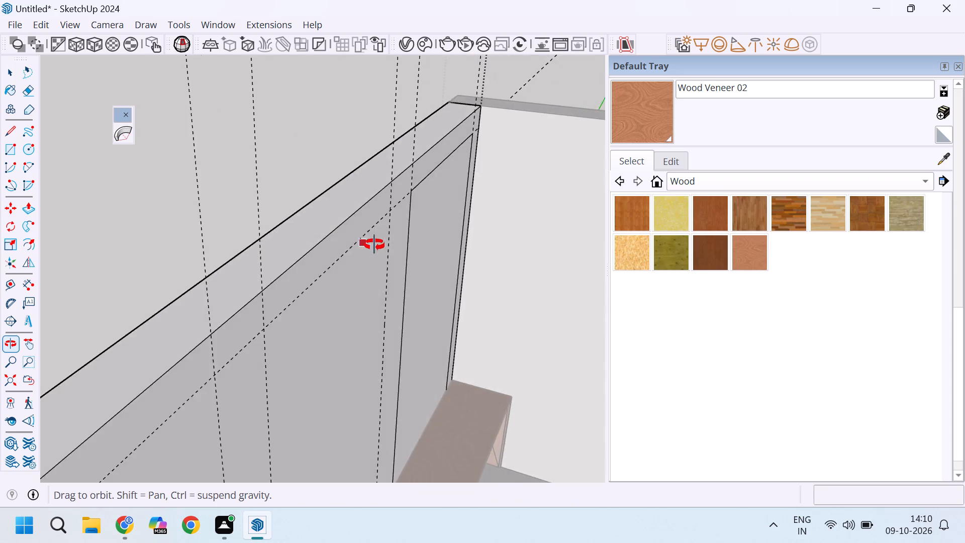
{"action": "middle_click_drag", "start_coordinate": [374, 245], "coordinate": [560, 241]}
{"action": "scroll", "coordinate": [552, 155], "scroll_direction": "up", "scroll_amount": 9}
{"action": "middle_click_drag", "start_coordinate": [536, 159], "coordinate": [499, 192]}
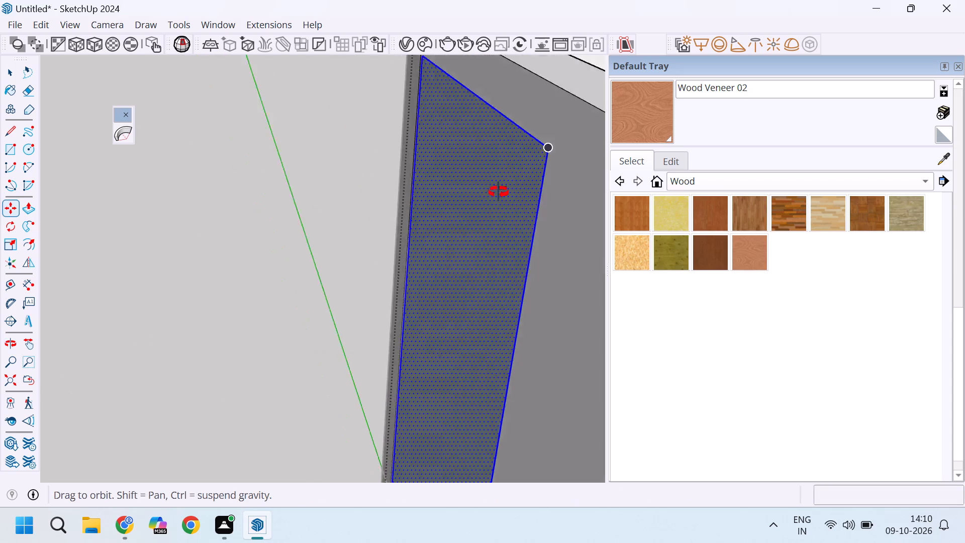
{"action": "middle_click_drag", "start_coordinate": [499, 192], "coordinate": [444, 226]}
{"action": "middle_click", "coordinate": [444, 226]}
{"action": "scroll", "coordinate": [418, 249], "scroll_direction": "down", "scroll_amount": 11}
{"action": "middle_click_drag", "start_coordinate": [456, 236], "coordinate": [414, 221]}
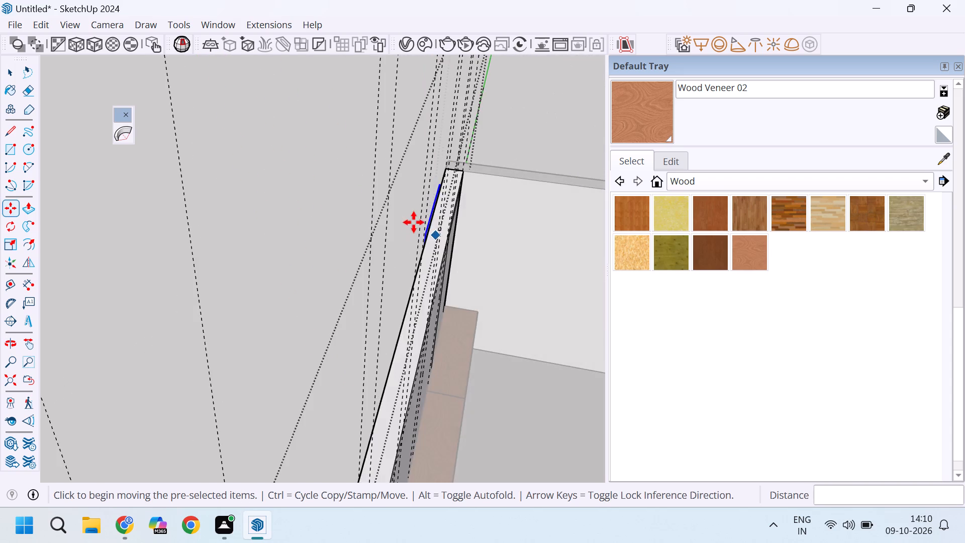
{"action": "scroll", "coordinate": [414, 228], "scroll_direction": "up", "scroll_amount": 5}
{"action": "scroll", "coordinate": [453, 145], "scroll_direction": "up", "scroll_amount": 10}
{"action": "scroll", "coordinate": [359, 201], "scroll_direction": "down", "scroll_amount": 8}
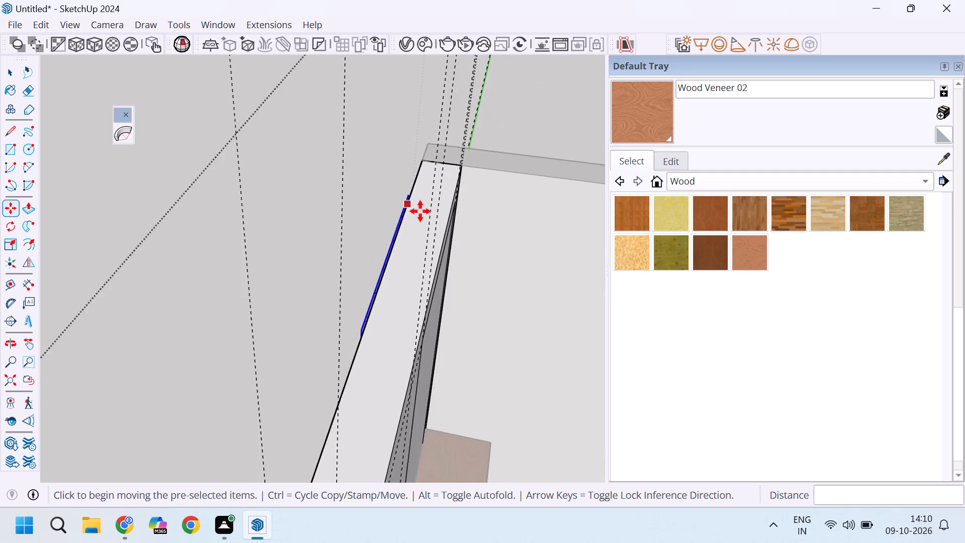
{"action": "scroll", "coordinate": [421, 205], "scroll_direction": "up", "scroll_amount": 9}
{"action": "scroll", "coordinate": [418, 242], "scroll_direction": "down", "scroll_amount": 4}
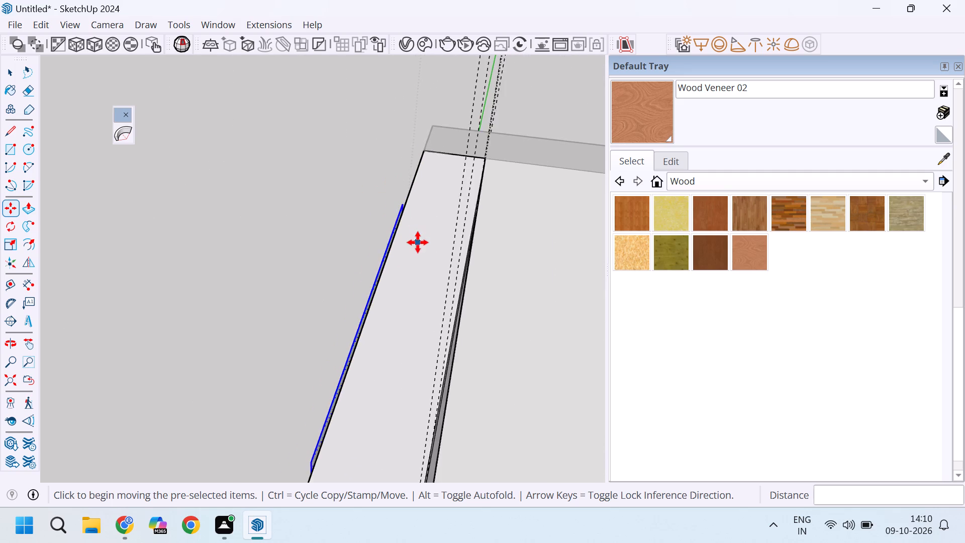
{"action": "scroll", "coordinate": [418, 242], "scroll_direction": "down", "scroll_amount": 5}
{"action": "scroll", "coordinate": [398, 206], "scroll_direction": "up", "scroll_amount": 9}
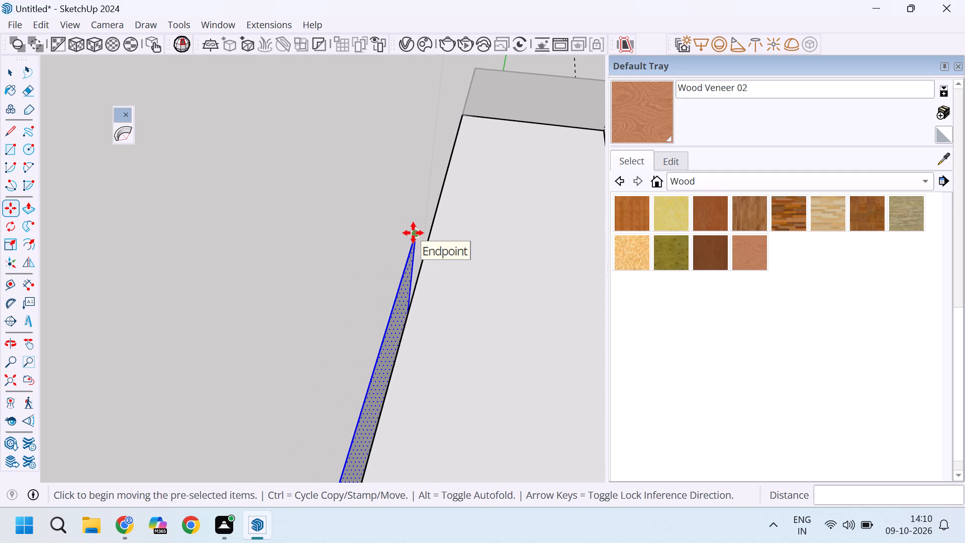
{"action": "left_click", "coordinate": [413, 233]}
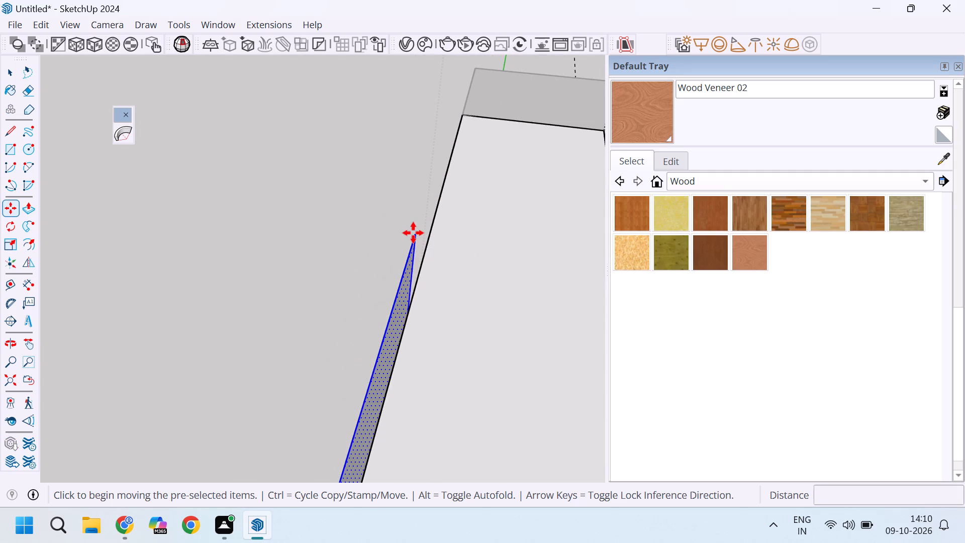
{"action": "key", "text": "Escape"}
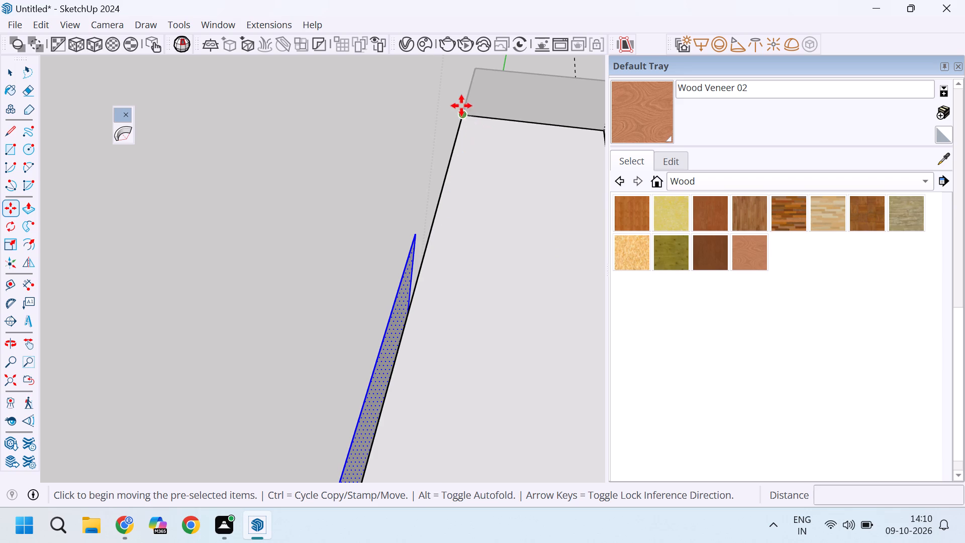
{"action": "left_click", "coordinate": [463, 116]}
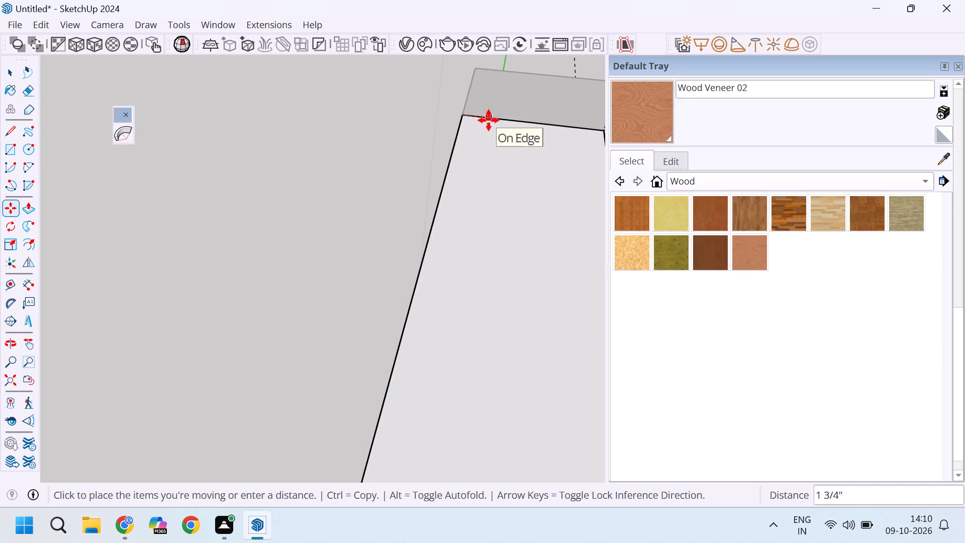
{"action": "scroll", "coordinate": [489, 120], "scroll_direction": "down", "scroll_amount": 4}
{"action": "middle_click_drag", "start_coordinate": [489, 120], "coordinate": [563, 117]}
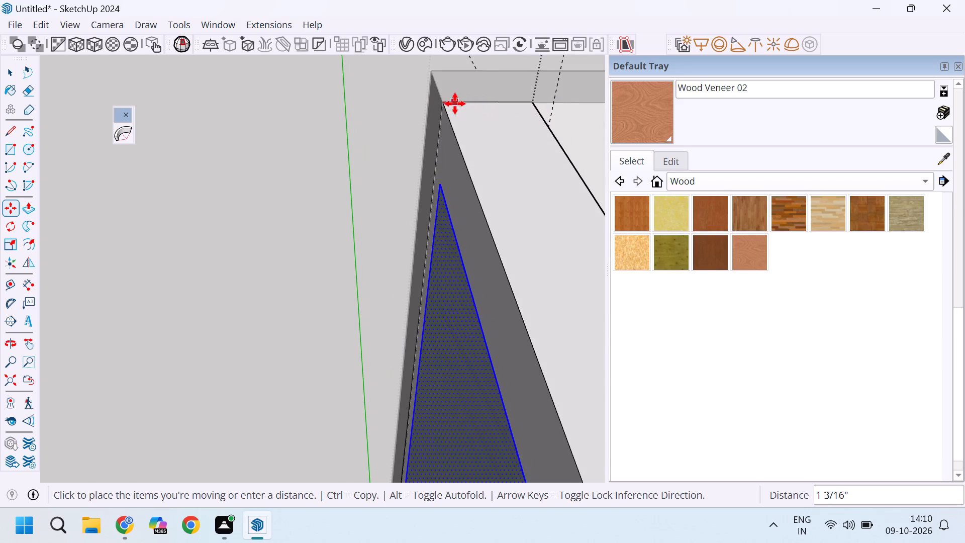
{"action": "scroll", "coordinate": [454, 104], "scroll_direction": "up", "scroll_amount": 5}
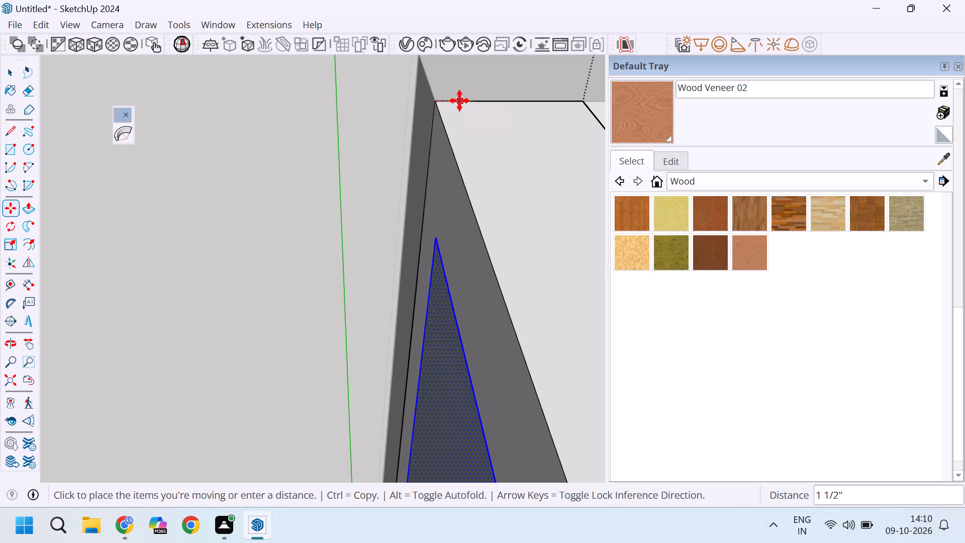
{"action": "middle_click_drag", "start_coordinate": [461, 101], "coordinate": [437, 104]}
{"action": "scroll", "coordinate": [461, 101], "scroll_direction": "up", "scroll_amount": 1}
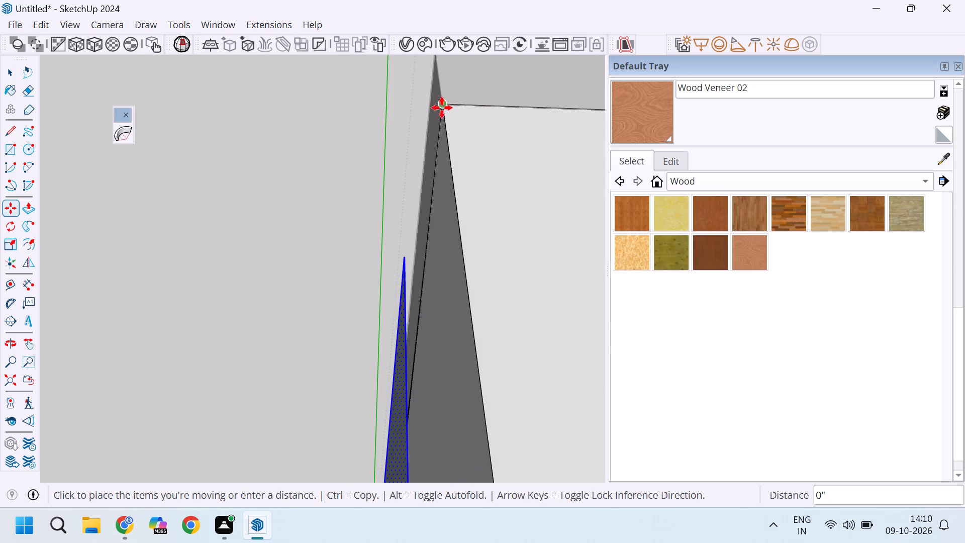
{"action": "left_click", "coordinate": [474, 105]}
{"action": "scroll", "coordinate": [308, 133], "scroll_direction": "down", "scroll_amount": 11}
{"action": "key", "text": "space"}
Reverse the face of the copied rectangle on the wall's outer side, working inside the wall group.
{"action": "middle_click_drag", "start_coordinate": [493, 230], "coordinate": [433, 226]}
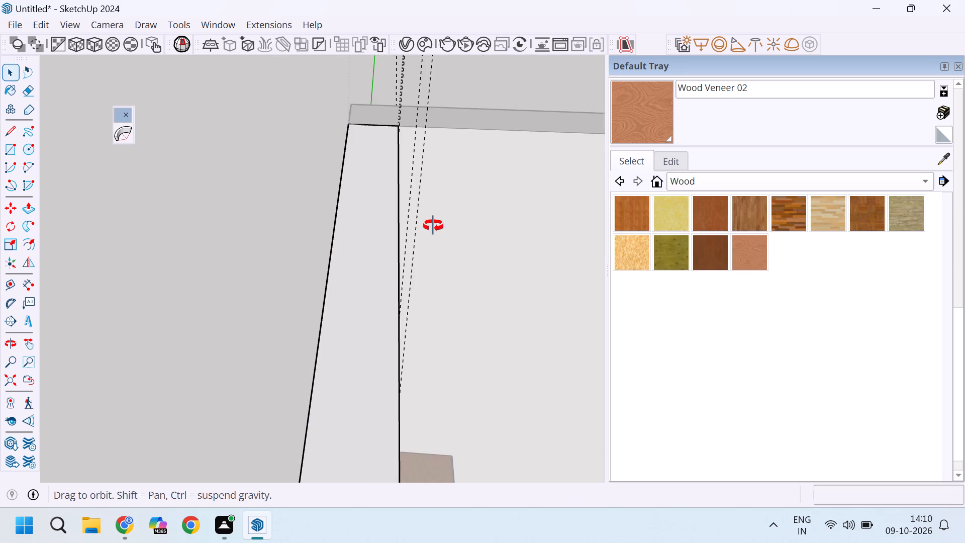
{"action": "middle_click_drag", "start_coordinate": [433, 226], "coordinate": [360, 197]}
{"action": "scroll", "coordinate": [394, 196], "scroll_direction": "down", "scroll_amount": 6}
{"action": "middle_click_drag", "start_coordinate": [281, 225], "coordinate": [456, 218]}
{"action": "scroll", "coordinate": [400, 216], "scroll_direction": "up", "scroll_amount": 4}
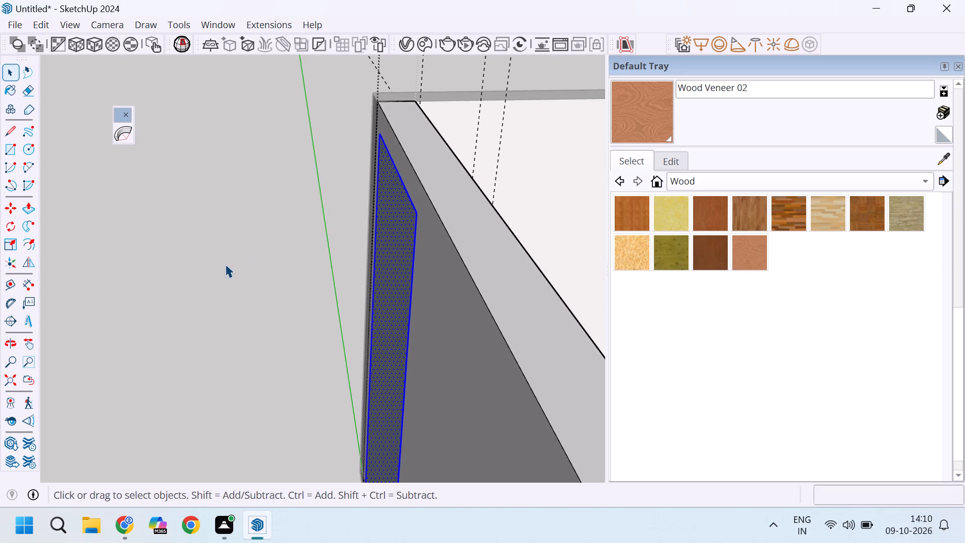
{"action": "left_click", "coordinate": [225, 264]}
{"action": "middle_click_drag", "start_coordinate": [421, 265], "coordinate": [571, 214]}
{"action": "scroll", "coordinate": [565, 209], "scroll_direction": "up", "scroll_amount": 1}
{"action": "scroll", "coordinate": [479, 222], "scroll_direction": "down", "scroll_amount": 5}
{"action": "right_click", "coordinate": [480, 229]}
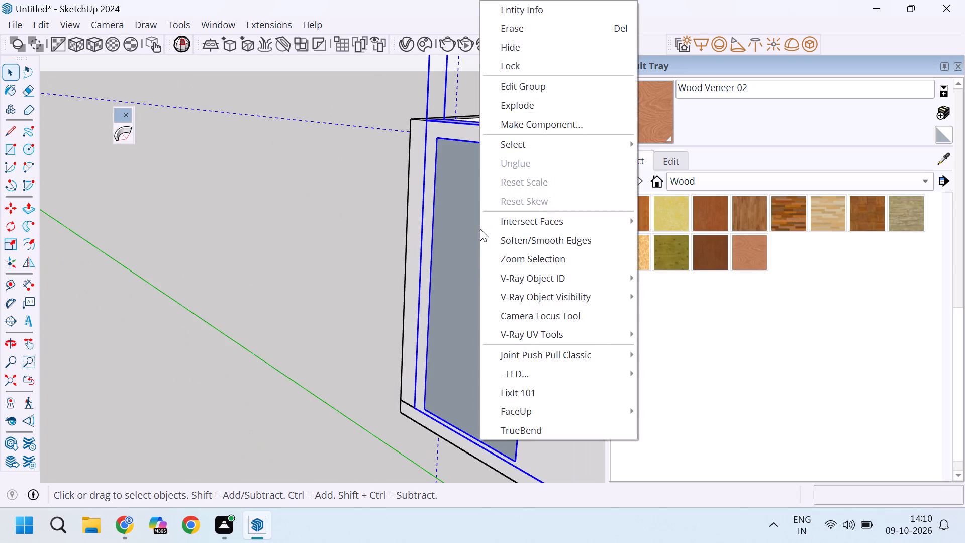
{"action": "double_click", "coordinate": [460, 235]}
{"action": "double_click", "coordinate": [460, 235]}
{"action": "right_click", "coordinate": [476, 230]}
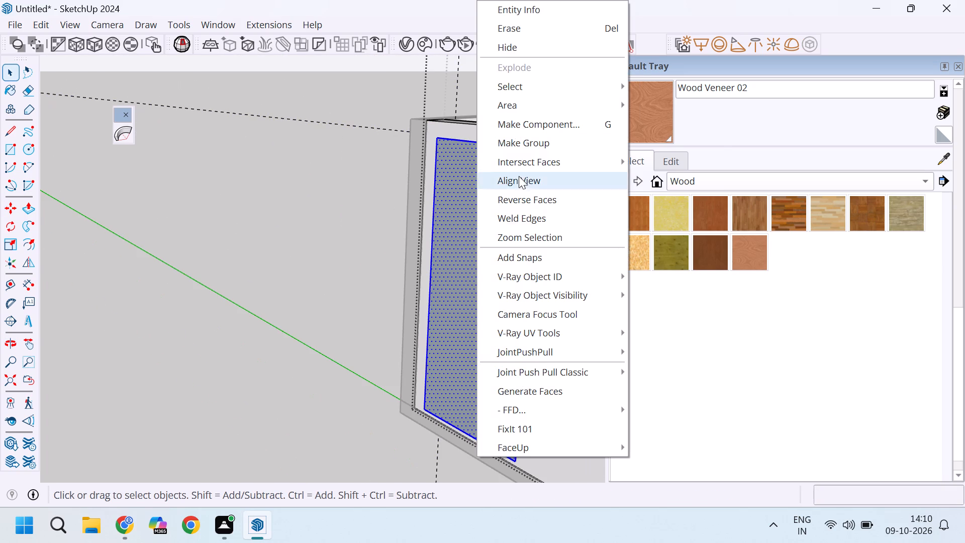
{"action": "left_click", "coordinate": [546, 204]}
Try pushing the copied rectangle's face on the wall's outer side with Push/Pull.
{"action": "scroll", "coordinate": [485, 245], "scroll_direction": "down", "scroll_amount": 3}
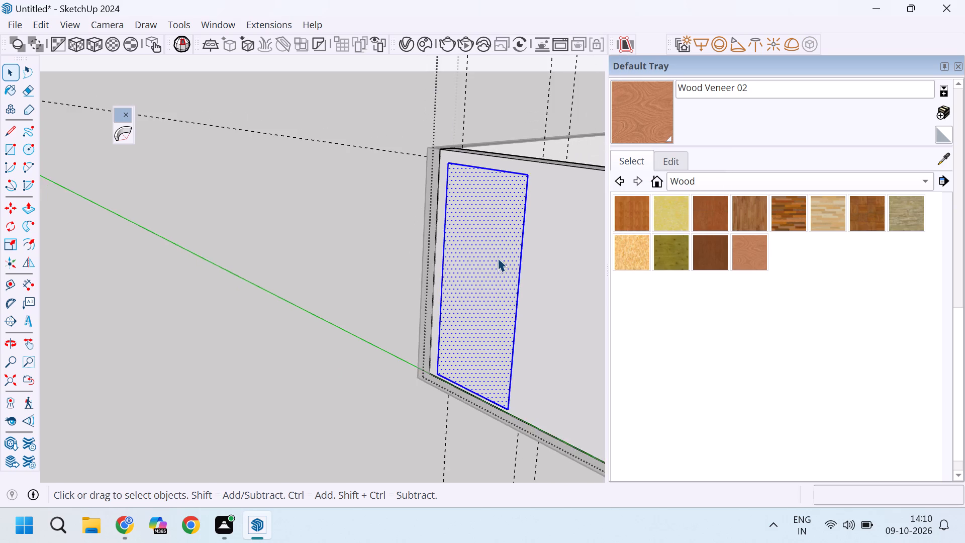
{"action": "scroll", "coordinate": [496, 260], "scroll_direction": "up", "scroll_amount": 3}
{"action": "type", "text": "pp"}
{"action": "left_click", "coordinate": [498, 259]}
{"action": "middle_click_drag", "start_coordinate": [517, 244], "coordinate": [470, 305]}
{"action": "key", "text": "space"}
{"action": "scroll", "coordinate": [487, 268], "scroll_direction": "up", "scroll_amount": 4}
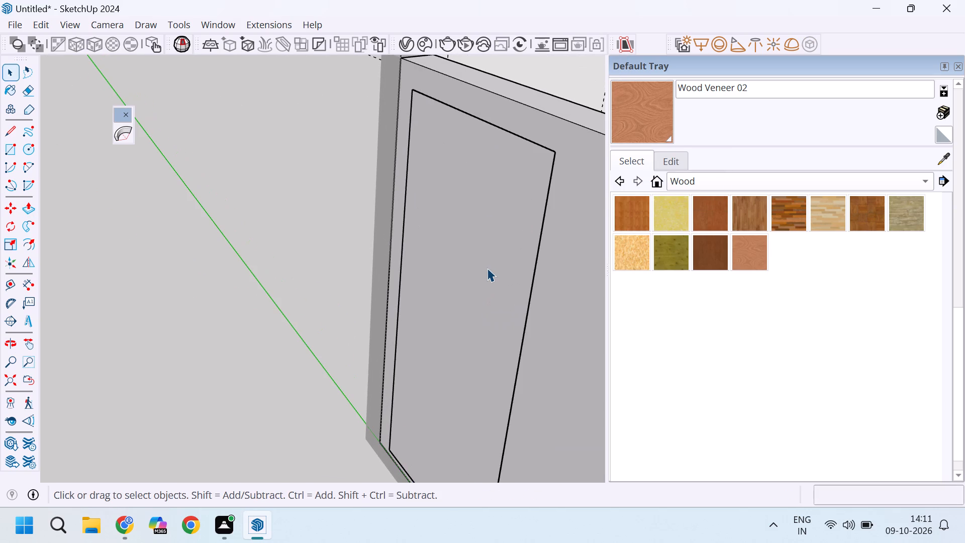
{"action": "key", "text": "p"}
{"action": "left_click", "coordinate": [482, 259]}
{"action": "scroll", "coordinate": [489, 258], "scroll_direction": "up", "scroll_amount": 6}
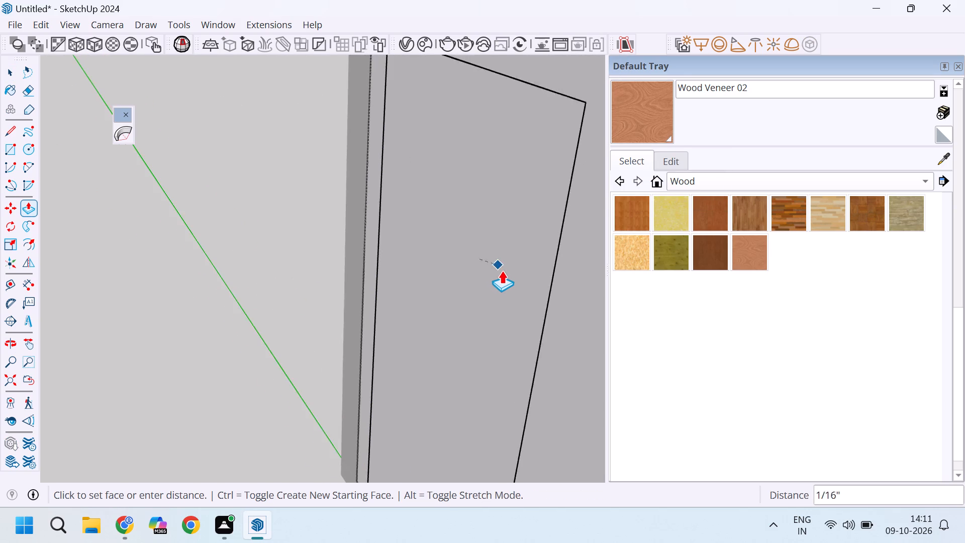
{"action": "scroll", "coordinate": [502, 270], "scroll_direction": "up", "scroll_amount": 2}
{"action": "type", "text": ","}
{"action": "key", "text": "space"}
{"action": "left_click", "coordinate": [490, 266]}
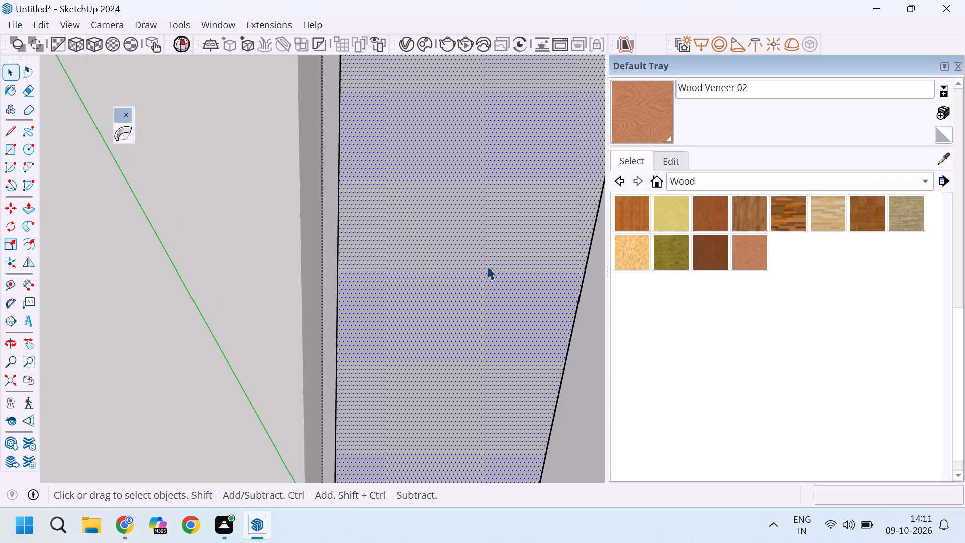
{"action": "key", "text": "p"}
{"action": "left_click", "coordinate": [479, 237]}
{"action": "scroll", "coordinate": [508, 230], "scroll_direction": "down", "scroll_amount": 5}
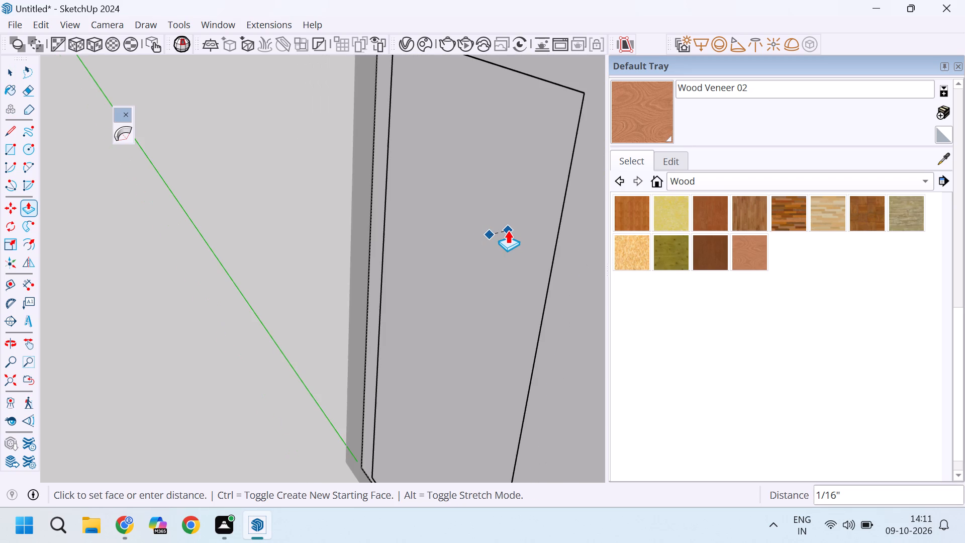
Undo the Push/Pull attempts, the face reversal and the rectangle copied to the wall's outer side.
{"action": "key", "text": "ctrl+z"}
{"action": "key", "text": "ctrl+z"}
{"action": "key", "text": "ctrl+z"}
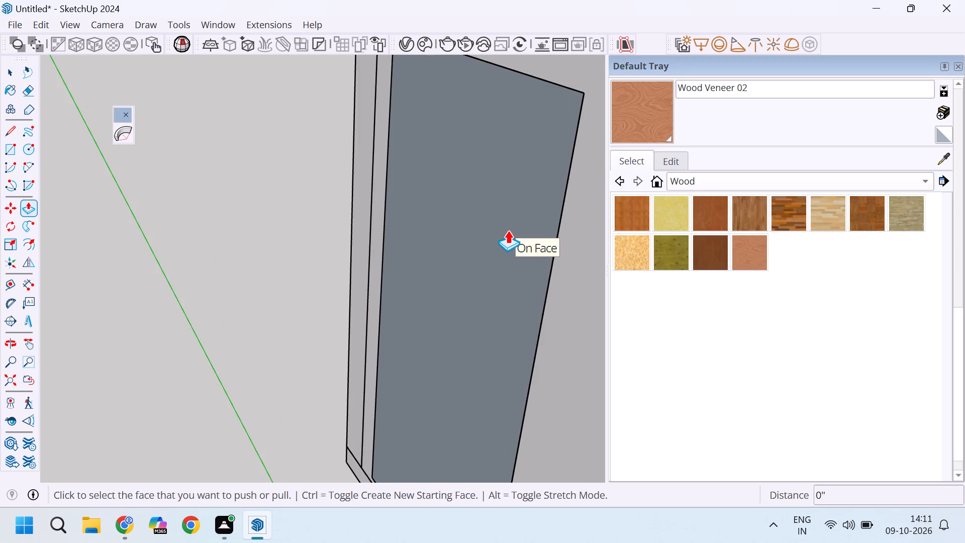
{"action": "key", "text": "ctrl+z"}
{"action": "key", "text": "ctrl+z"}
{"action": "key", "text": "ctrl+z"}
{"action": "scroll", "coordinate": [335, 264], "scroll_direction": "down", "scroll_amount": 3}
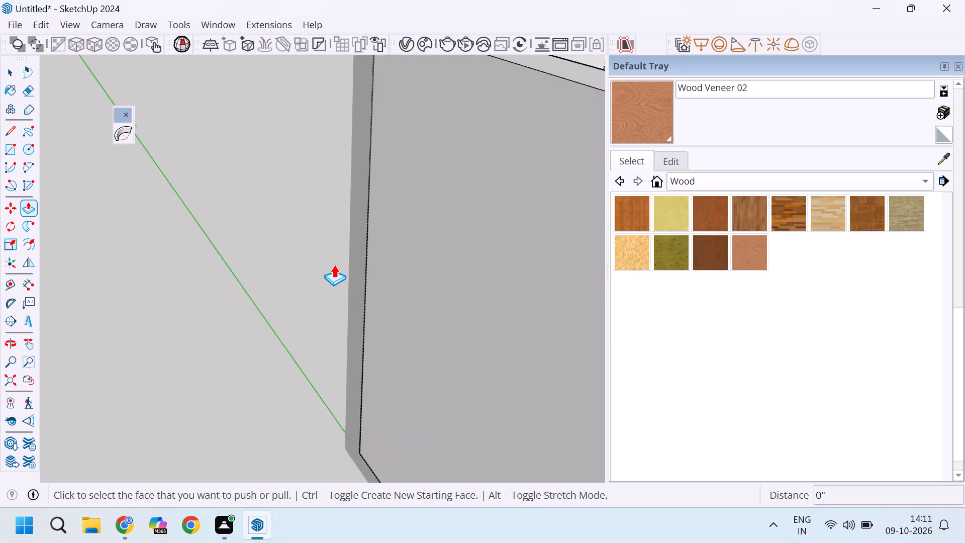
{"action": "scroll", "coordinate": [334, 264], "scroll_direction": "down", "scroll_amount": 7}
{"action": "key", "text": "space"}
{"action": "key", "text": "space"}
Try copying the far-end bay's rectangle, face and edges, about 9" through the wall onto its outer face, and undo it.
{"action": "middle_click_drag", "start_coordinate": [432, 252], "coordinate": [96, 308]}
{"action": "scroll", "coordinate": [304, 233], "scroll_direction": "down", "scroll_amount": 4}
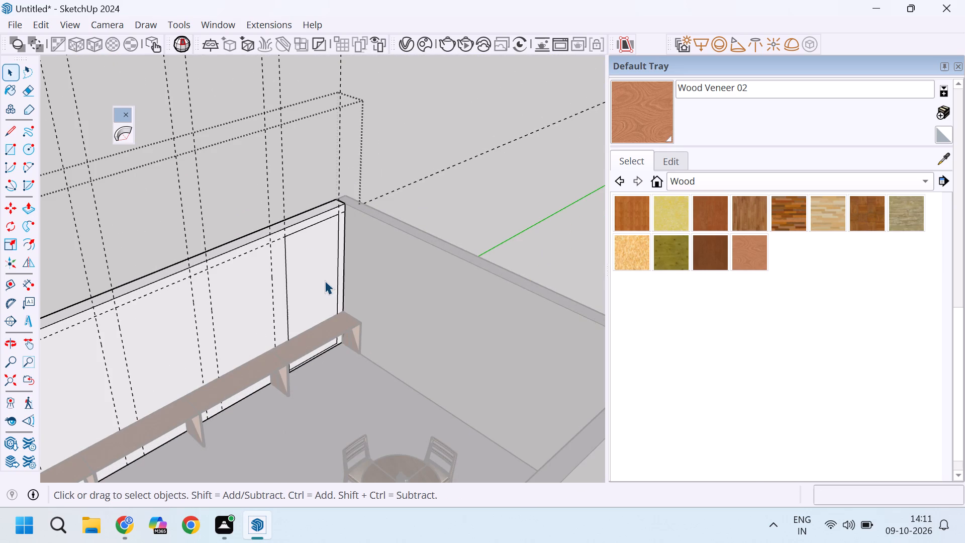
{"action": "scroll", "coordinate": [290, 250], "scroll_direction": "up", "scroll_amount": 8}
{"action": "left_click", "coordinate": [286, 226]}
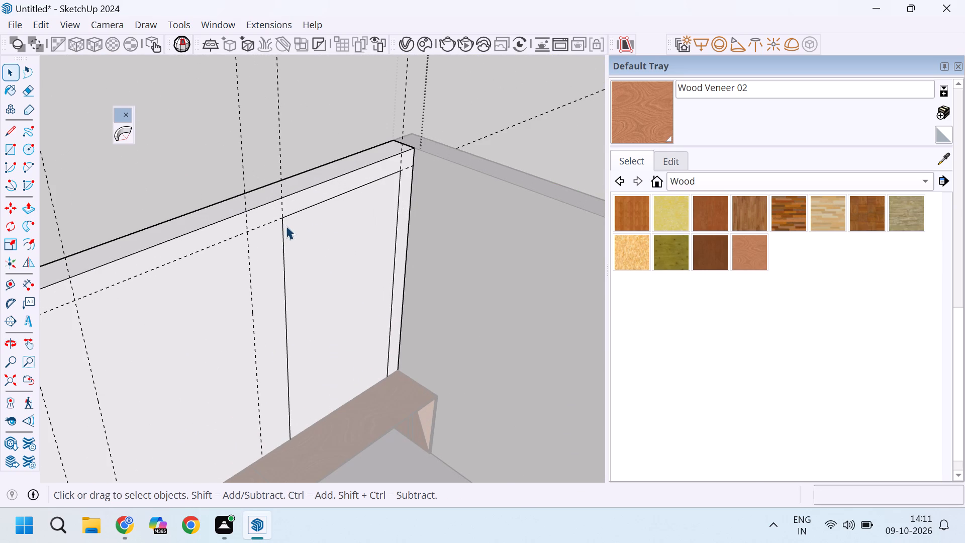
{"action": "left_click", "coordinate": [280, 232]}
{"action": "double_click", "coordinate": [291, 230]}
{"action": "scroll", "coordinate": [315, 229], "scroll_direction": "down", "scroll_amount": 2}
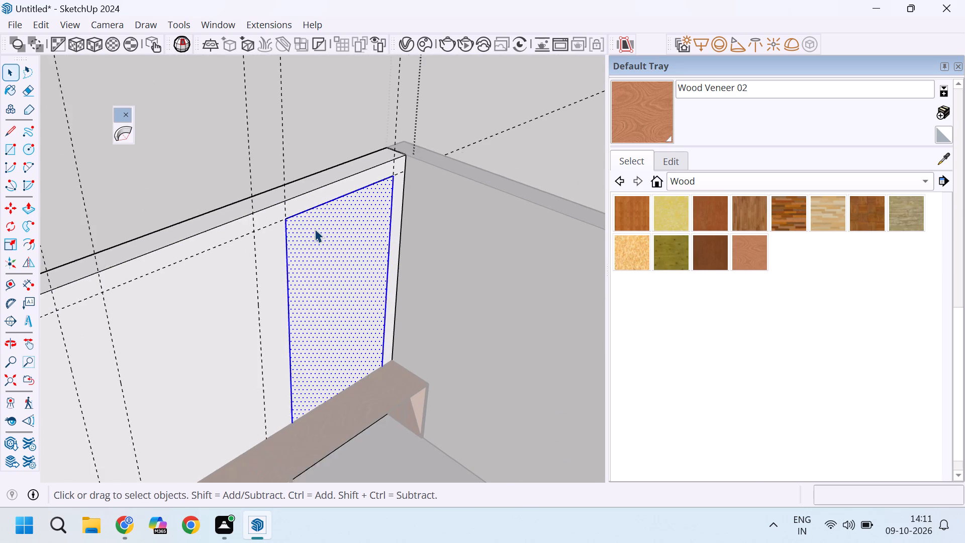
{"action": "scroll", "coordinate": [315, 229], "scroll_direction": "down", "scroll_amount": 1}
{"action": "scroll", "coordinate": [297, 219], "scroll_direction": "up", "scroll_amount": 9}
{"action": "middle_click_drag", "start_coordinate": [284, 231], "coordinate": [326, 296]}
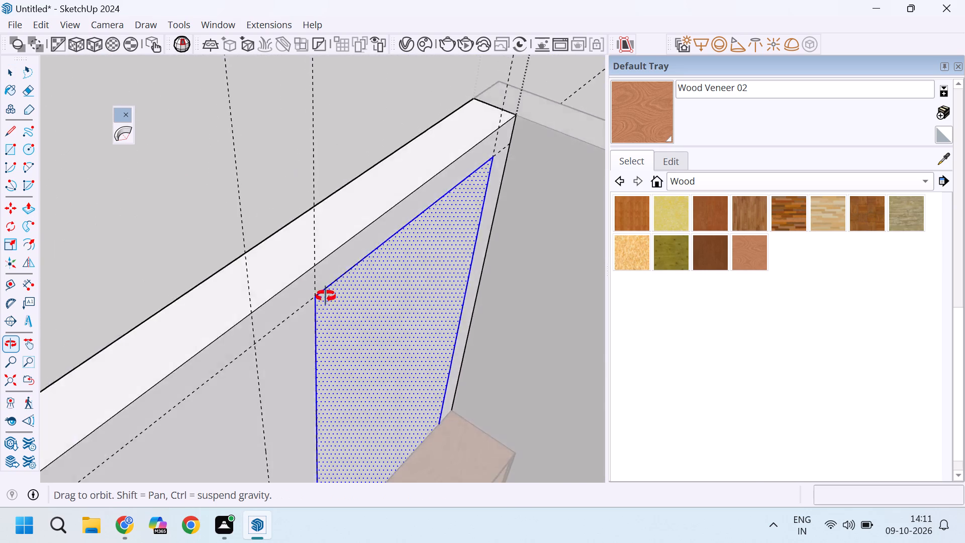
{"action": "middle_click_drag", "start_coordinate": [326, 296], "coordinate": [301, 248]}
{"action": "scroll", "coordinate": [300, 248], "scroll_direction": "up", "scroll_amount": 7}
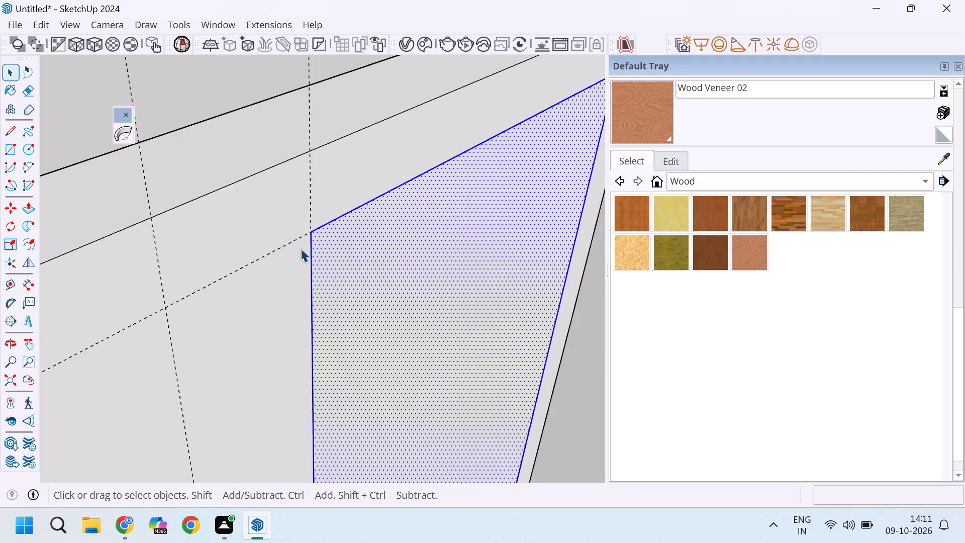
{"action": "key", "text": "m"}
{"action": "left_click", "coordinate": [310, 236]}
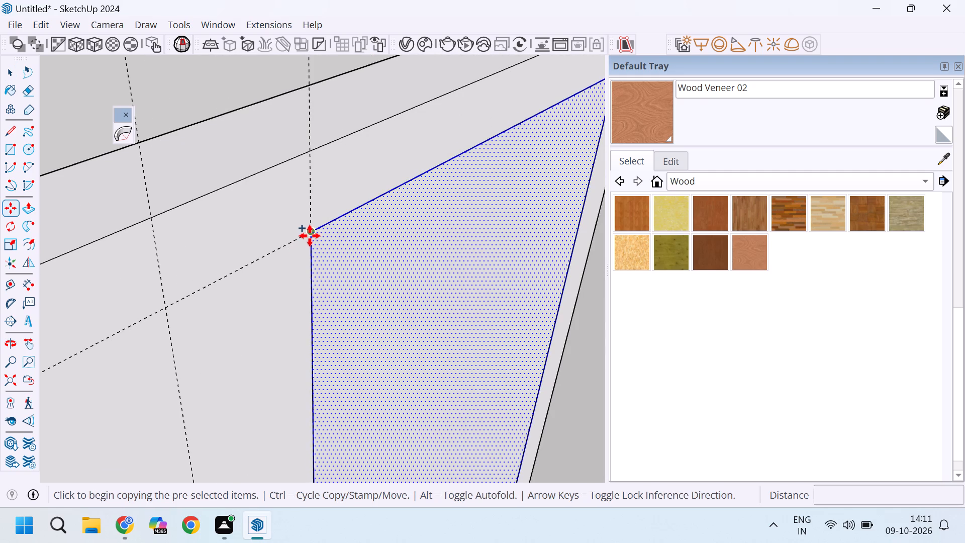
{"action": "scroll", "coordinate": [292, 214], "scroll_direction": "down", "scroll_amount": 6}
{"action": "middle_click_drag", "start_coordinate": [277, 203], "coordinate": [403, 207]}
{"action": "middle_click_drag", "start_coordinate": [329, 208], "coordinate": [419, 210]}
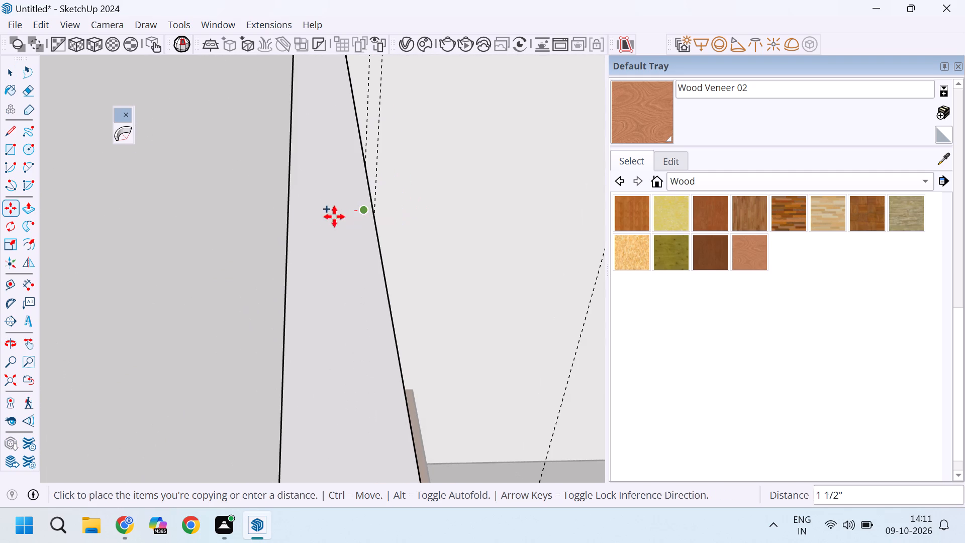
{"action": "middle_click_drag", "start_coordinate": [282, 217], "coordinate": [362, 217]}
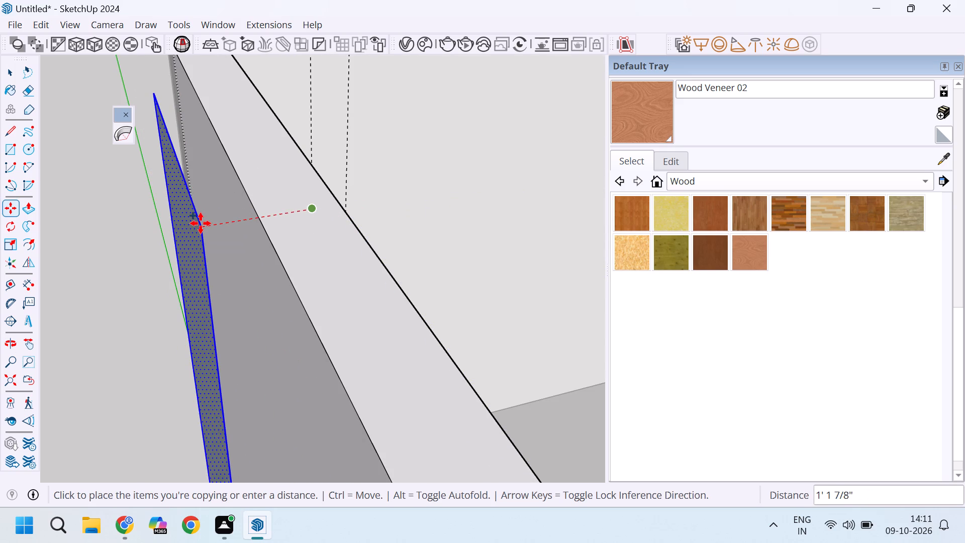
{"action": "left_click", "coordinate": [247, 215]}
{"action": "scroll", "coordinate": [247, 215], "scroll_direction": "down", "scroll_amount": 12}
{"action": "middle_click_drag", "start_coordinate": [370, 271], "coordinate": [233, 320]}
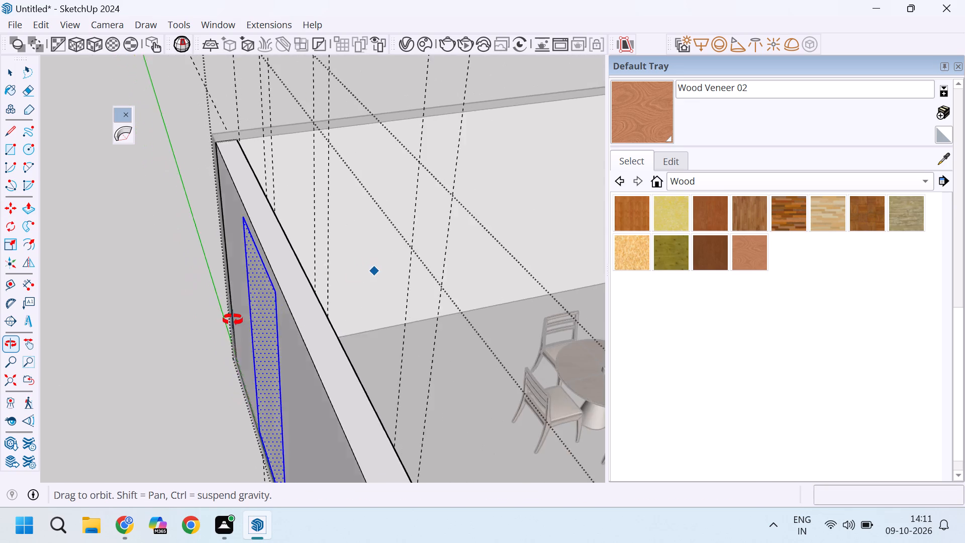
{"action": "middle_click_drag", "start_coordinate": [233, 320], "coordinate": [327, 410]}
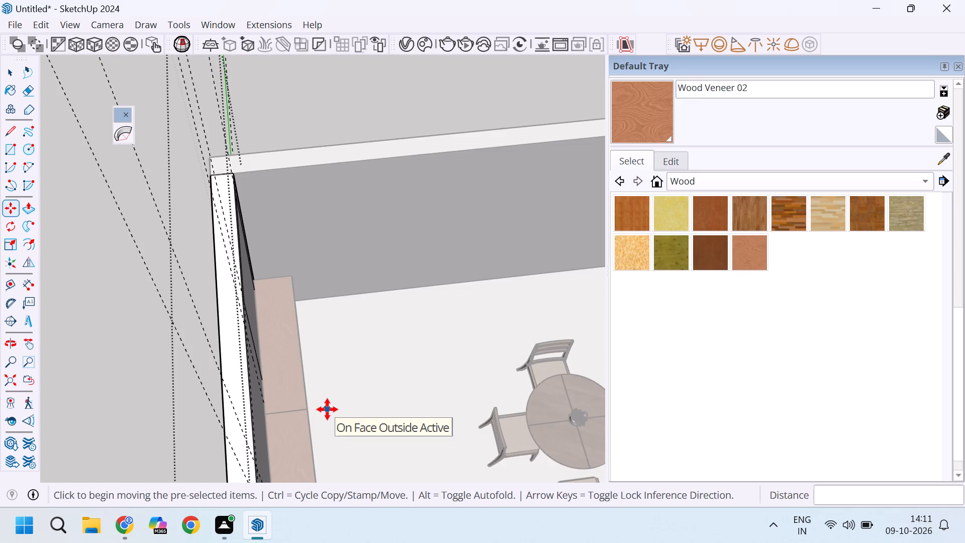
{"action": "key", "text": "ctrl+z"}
Copy the far-end bay's rectangle, face and edges, 5' along the wall's inner face into the next bay, snapping to the guides.
{"action": "middle_click_drag", "start_coordinate": [316, 409], "coordinate": [224, 315]}
{"action": "middle_click", "coordinate": [222, 314]}
{"action": "middle_click", "coordinate": [219, 312]}
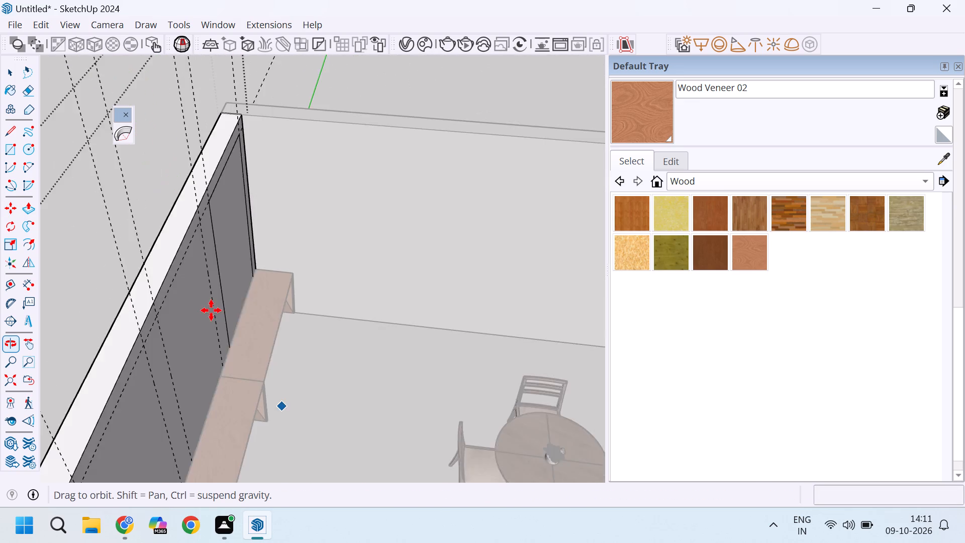
{"action": "scroll", "coordinate": [219, 265], "scroll_direction": "up", "scroll_amount": 3}
{"action": "scroll", "coordinate": [234, 179], "scroll_direction": "up", "scroll_amount": 5}
{"action": "key", "text": "space"}
{"action": "scroll", "coordinate": [221, 185], "scroll_direction": "down", "scroll_amount": 3}
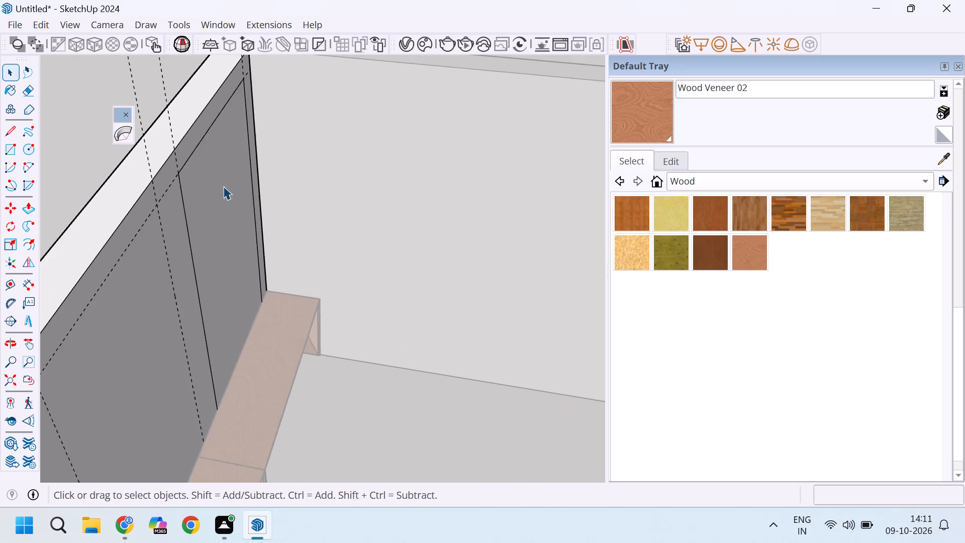
{"action": "scroll", "coordinate": [223, 186], "scroll_direction": "down", "scroll_amount": 5}
{"action": "scroll", "coordinate": [219, 232], "scroll_direction": "up", "scroll_amount": 3}
{"action": "double_click", "coordinate": [224, 222]}
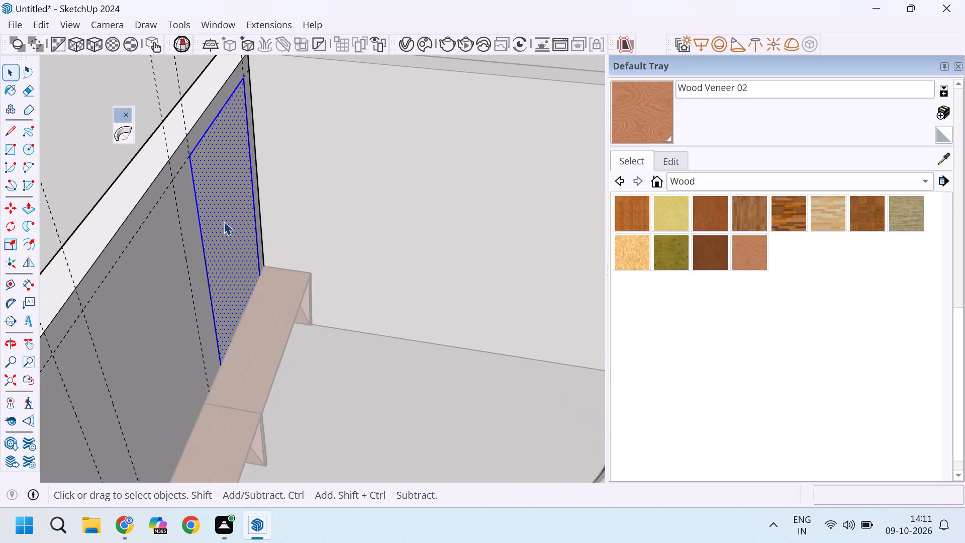
{"action": "scroll", "coordinate": [211, 164], "scroll_direction": "up", "scroll_amount": 4}
{"action": "scroll", "coordinate": [210, 163], "scroll_direction": "down", "scroll_amount": 4}
{"action": "scroll", "coordinate": [210, 163], "scroll_direction": "up", "scroll_amount": 4}
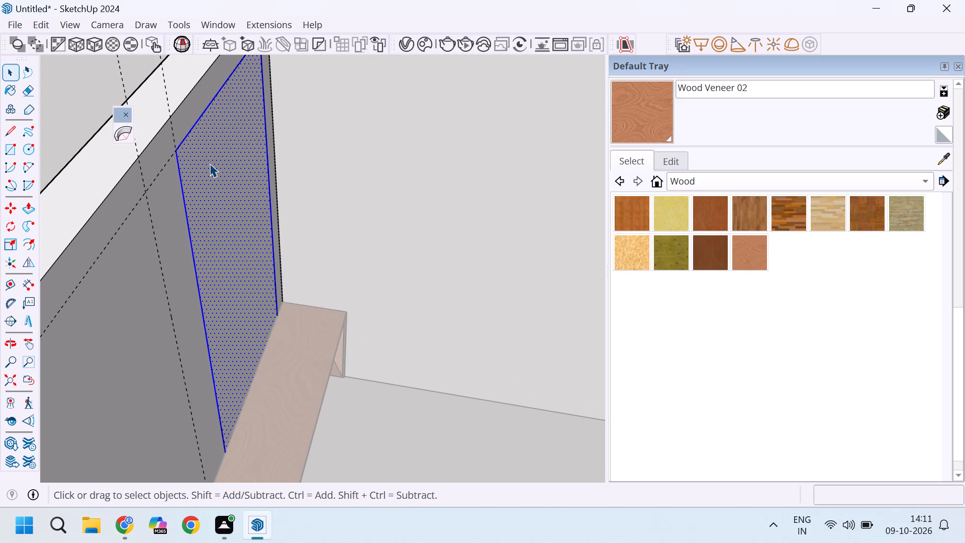
{"action": "key", "text": "m"}
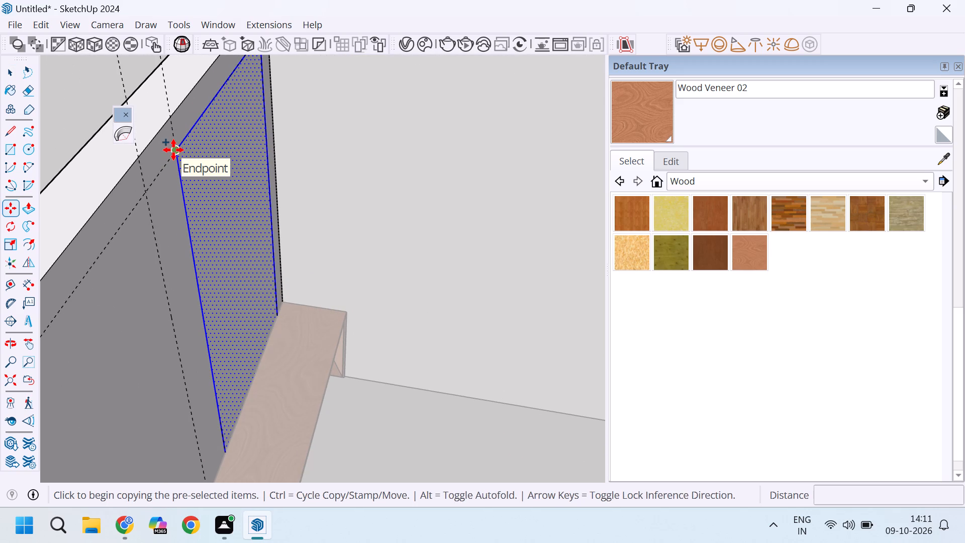
{"action": "left_click", "coordinate": [173, 150]}
{"action": "scroll", "coordinate": [178, 150], "scroll_direction": "down", "scroll_amount": 11}
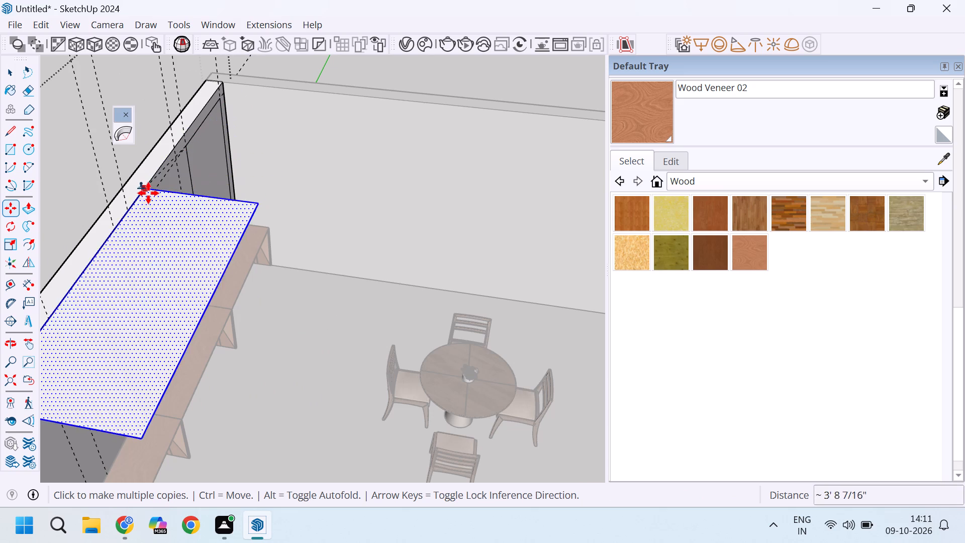
{"action": "scroll", "coordinate": [141, 215], "scroll_direction": "up", "scroll_amount": 5}
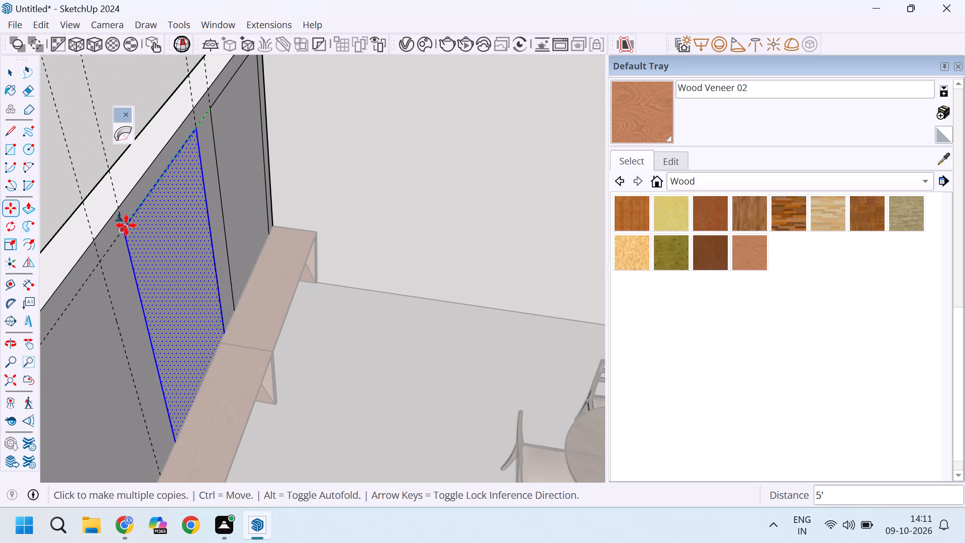
{"action": "left_click", "coordinate": [126, 225]}
Copy the bay rectangle, face and edges, along the wall's inner face at 10', 15' and 20' from the original, snapping to the guide intersections.
{"action": "scroll", "coordinate": [195, 183], "scroll_direction": "down", "scroll_amount": 10}
{"action": "scroll", "coordinate": [119, 248], "scroll_direction": "up", "scroll_amount": 3}
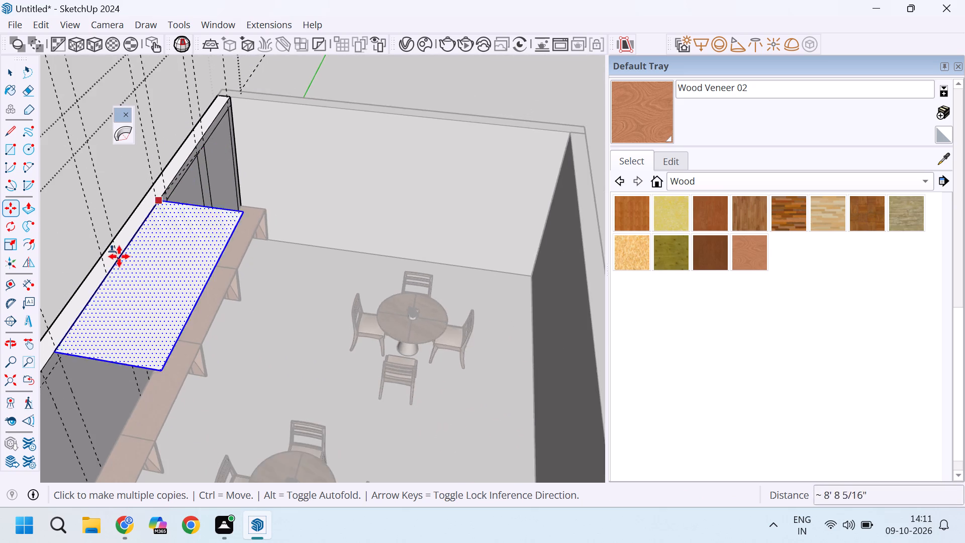
{"action": "scroll", "coordinate": [119, 256], "scroll_direction": "up", "scroll_amount": 9}
{"action": "left_click", "coordinate": [120, 276]}
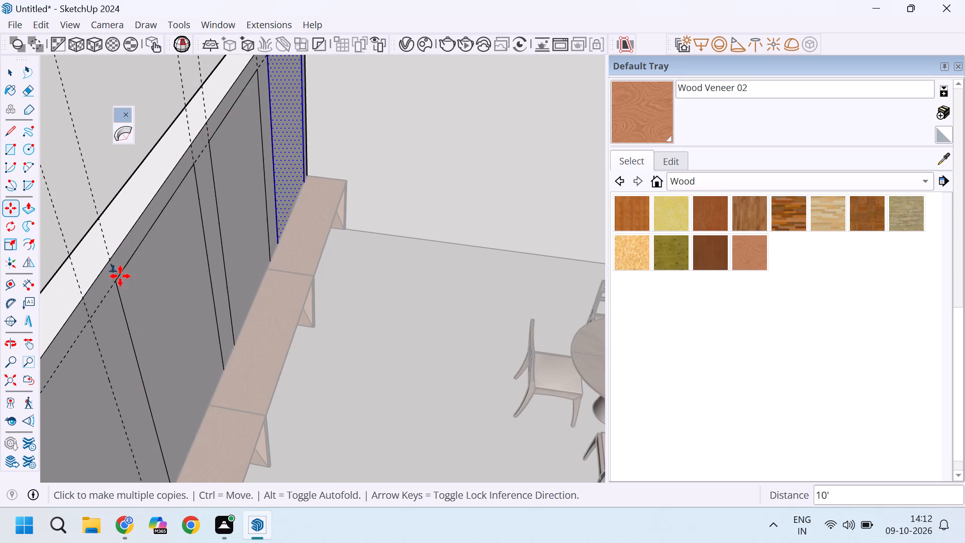
{"action": "scroll", "coordinate": [197, 181], "scroll_direction": "down", "scroll_amount": 10}
{"action": "scroll", "coordinate": [146, 257], "scroll_direction": "up", "scroll_amount": 11}
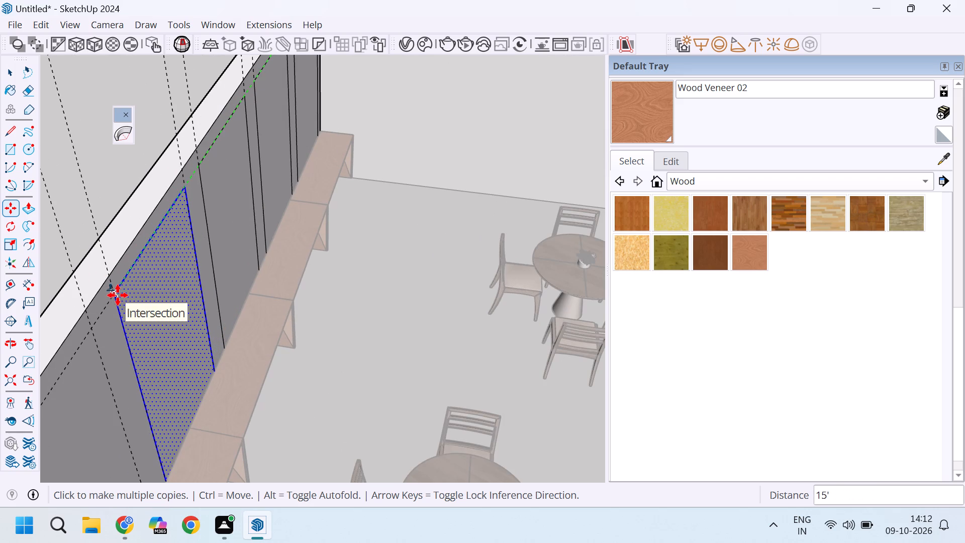
{"action": "left_click", "coordinate": [118, 295]}
{"action": "scroll", "coordinate": [223, 176], "scroll_direction": "down", "scroll_amount": 12}
{"action": "scroll", "coordinate": [154, 275], "scroll_direction": "up", "scroll_amount": 10}
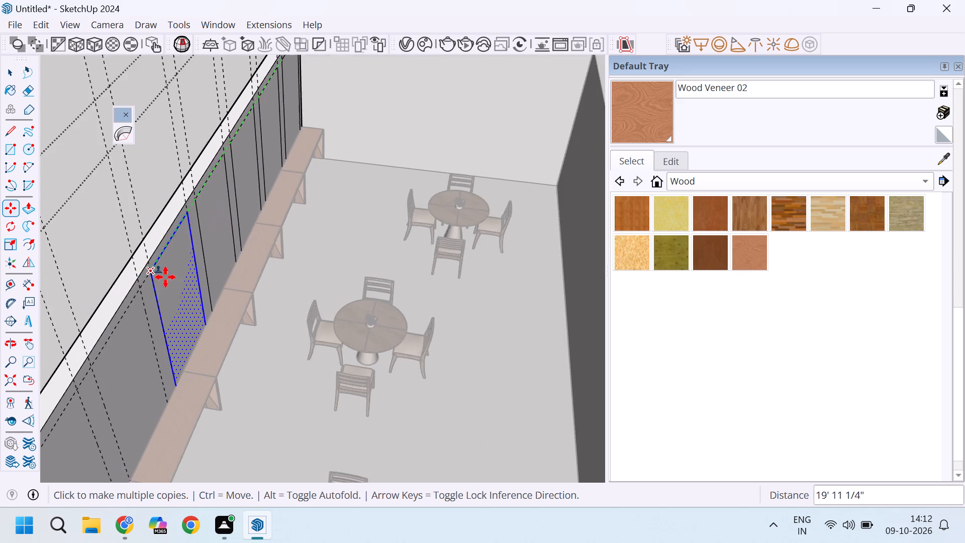
{"action": "scroll", "coordinate": [165, 277], "scroll_direction": "up", "scroll_amount": 8}
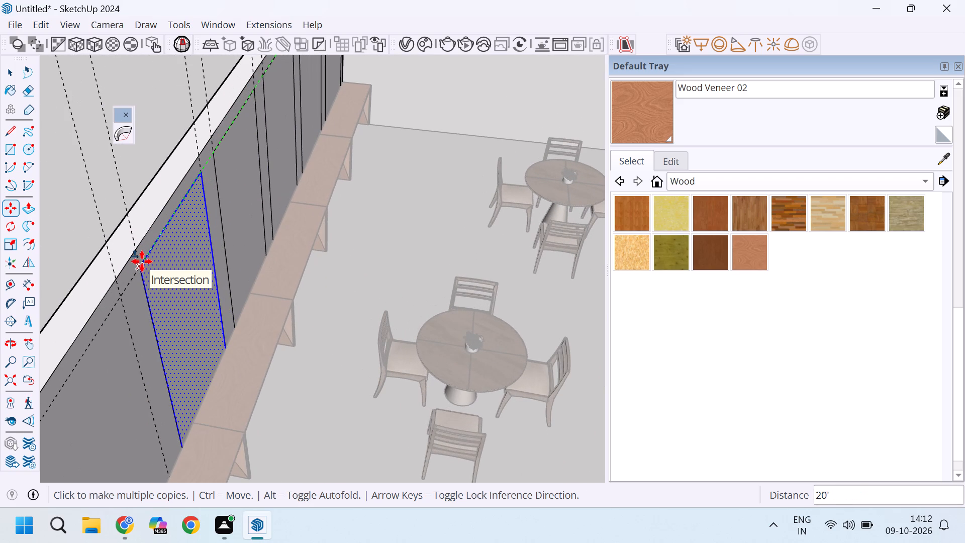
{"action": "left_click", "coordinate": [142, 261]}
Place further copies of the bay rectangle at 25', 30' and 35' from the original, snapping to the guide intersections.
{"action": "scroll", "coordinate": [199, 174], "scroll_direction": "down", "scroll_amount": 11}
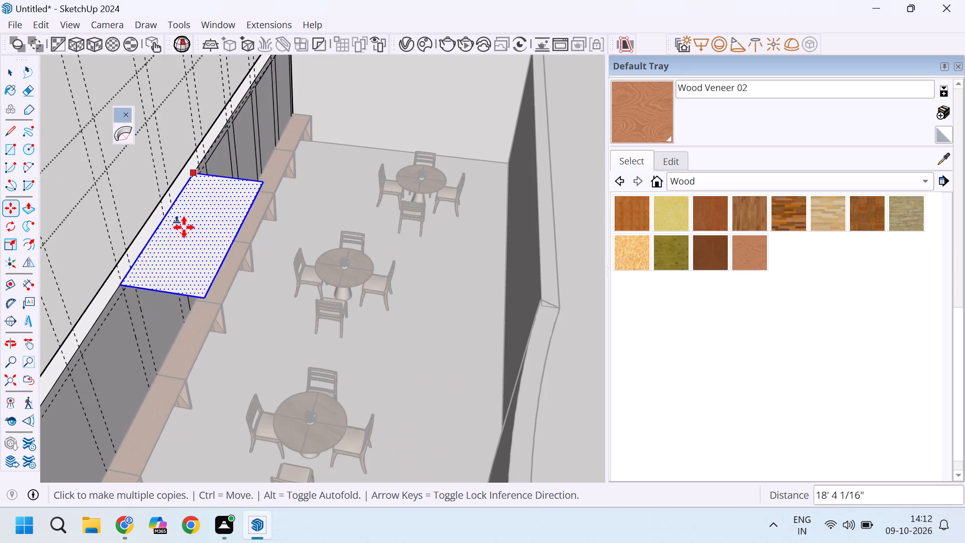
{"action": "scroll", "coordinate": [136, 284], "scroll_direction": "up", "scroll_amount": 16}
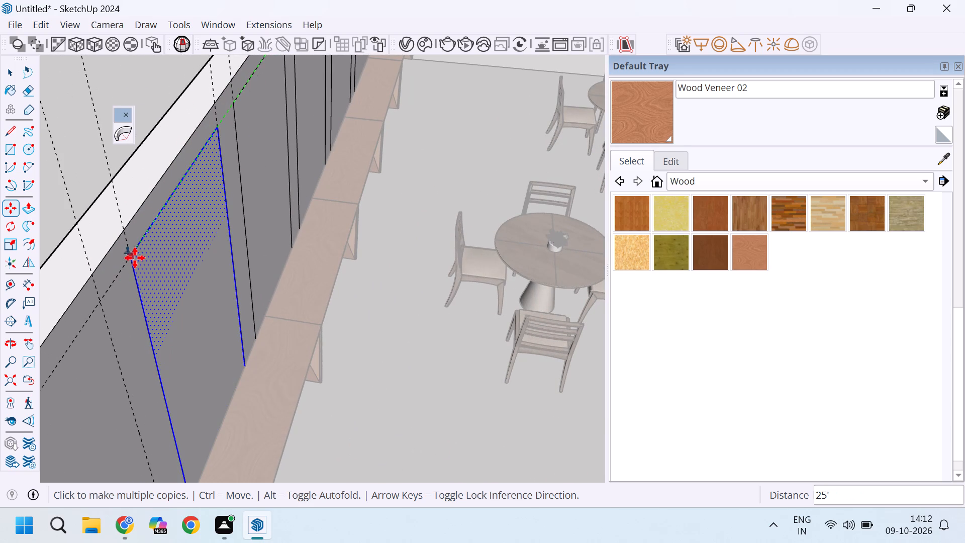
{"action": "left_click", "coordinate": [135, 254]}
{"action": "scroll", "coordinate": [180, 198], "scroll_direction": "down", "scroll_amount": 12}
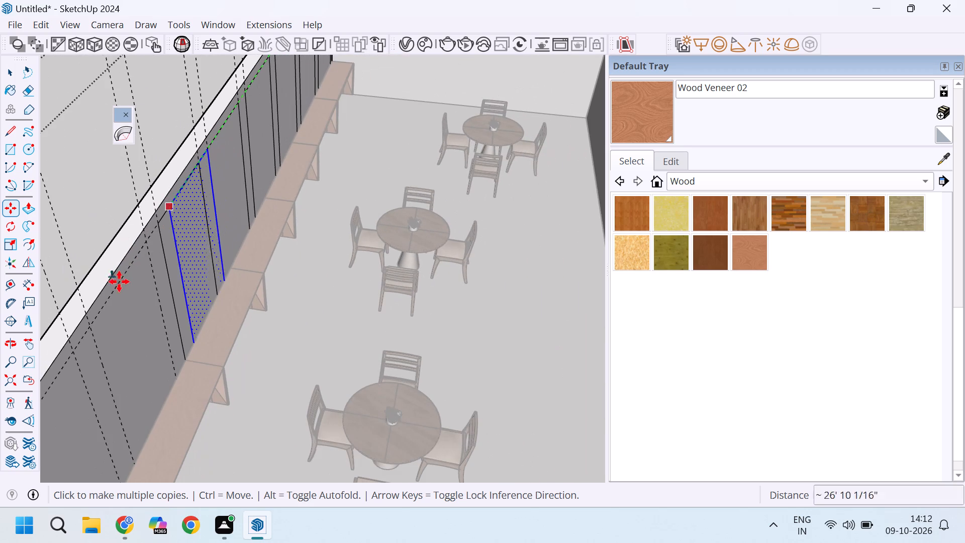
{"action": "scroll", "coordinate": [94, 321], "scroll_direction": "up", "scroll_amount": 6}
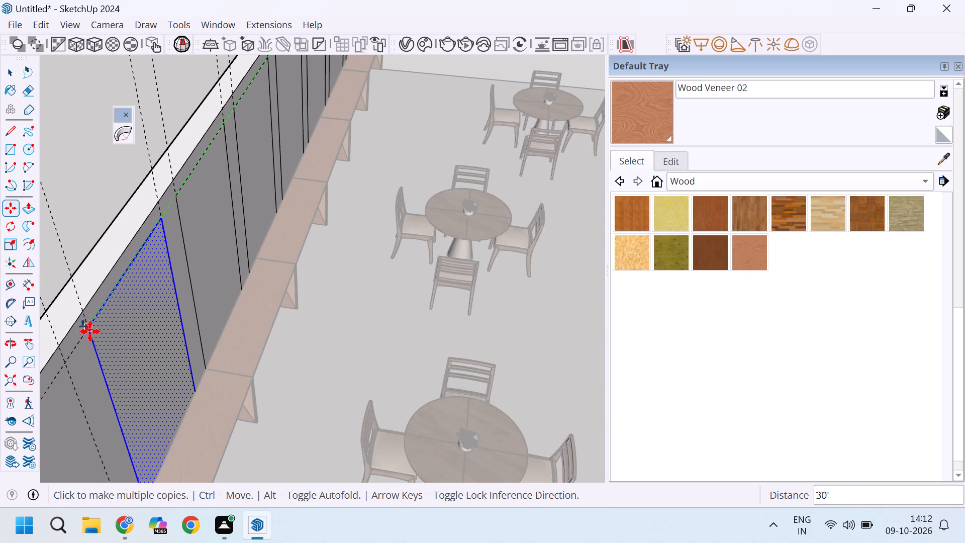
{"action": "scroll", "coordinate": [90, 331], "scroll_direction": "up", "scroll_amount": 7}
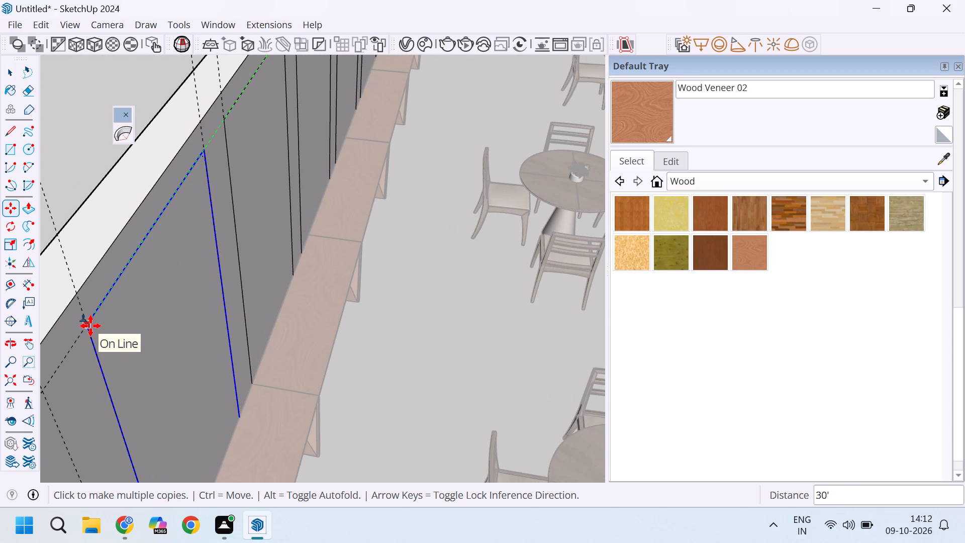
{"action": "left_click", "coordinate": [90, 326]}
{"action": "scroll", "coordinate": [161, 219], "scroll_direction": "down", "scroll_amount": 20}
{"action": "scroll", "coordinate": [161, 219], "scroll_direction": "down", "scroll_amount": 5}
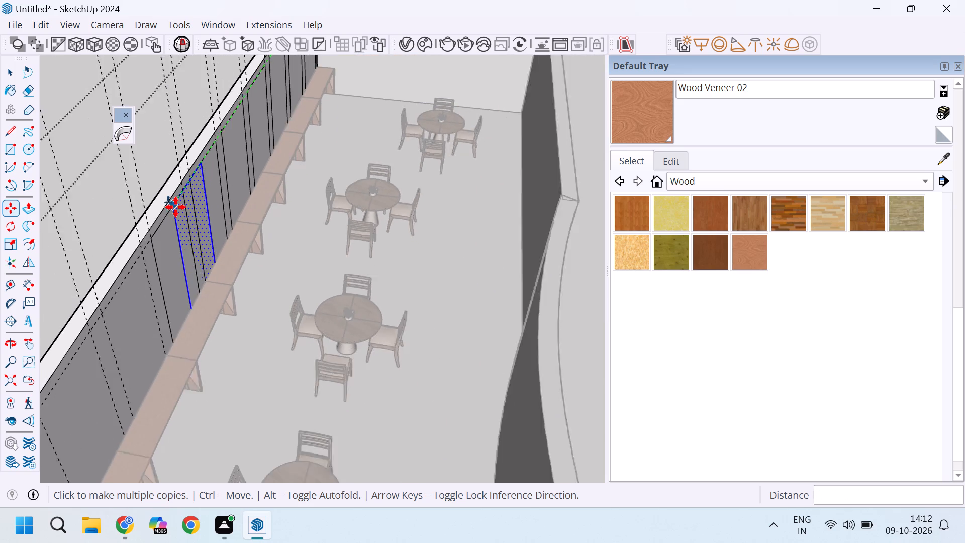
{"action": "scroll", "coordinate": [133, 266], "scroll_direction": "up", "scroll_amount": 16}
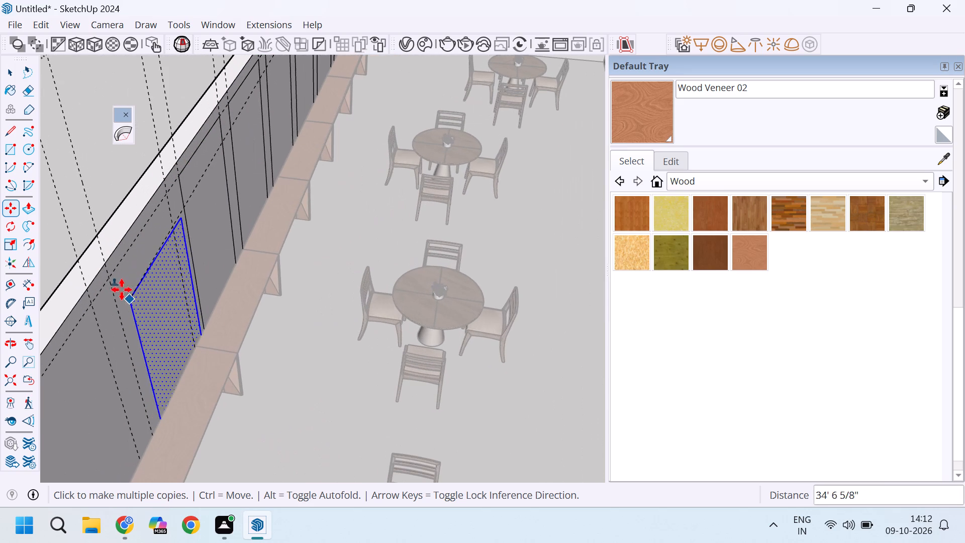
{"action": "left_click", "coordinate": [109, 280]}
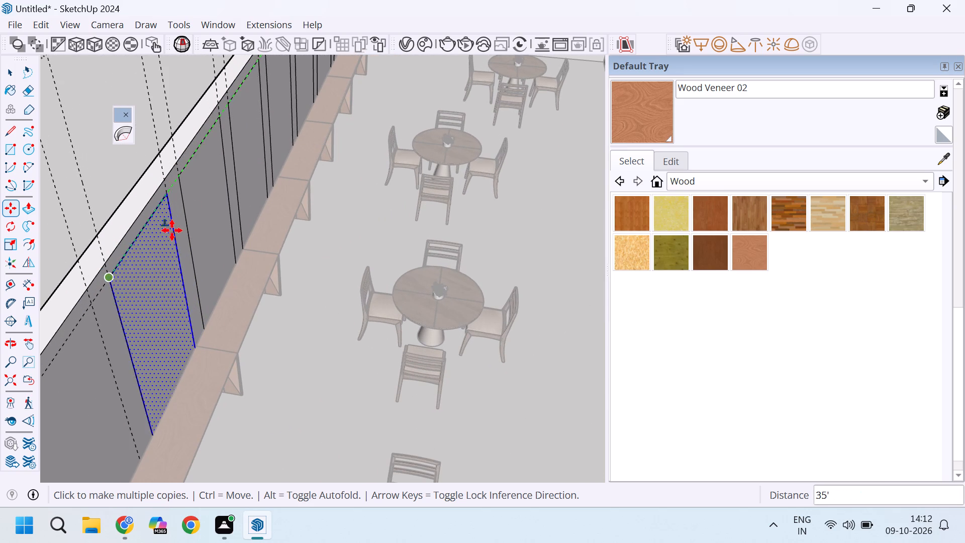
Place the last copy of the bay rectangle 40' from the original, in the bay nearest the wall's open end.
{"action": "scroll", "coordinate": [196, 185], "scroll_direction": "down", "scroll_amount": 15}
{"action": "scroll", "coordinate": [157, 268], "scroll_direction": "up", "scroll_amount": 8}
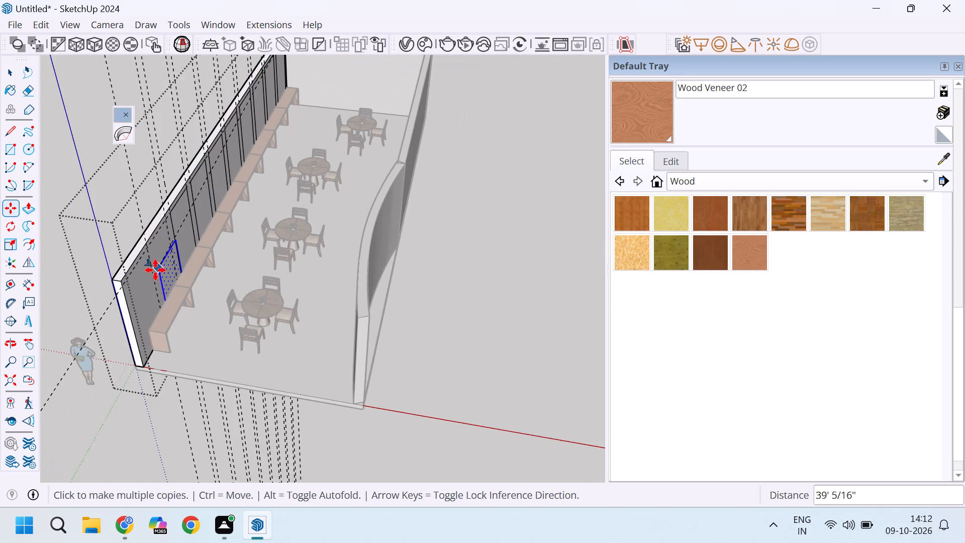
{"action": "scroll", "coordinate": [155, 270], "scroll_direction": "up", "scroll_amount": 14}
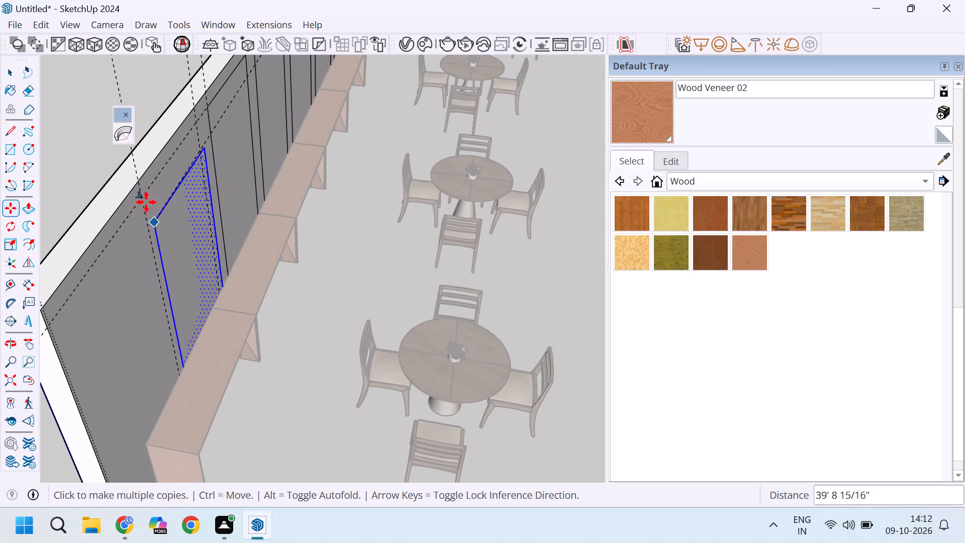
{"action": "scroll", "coordinate": [138, 202], "scroll_direction": "up", "scroll_amount": 10}
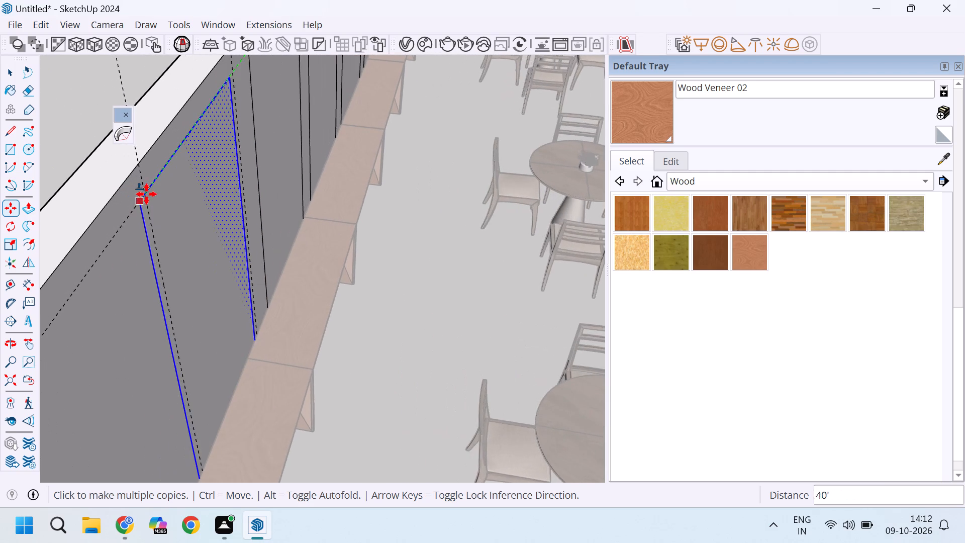
{"action": "left_click", "coordinate": [147, 192]}
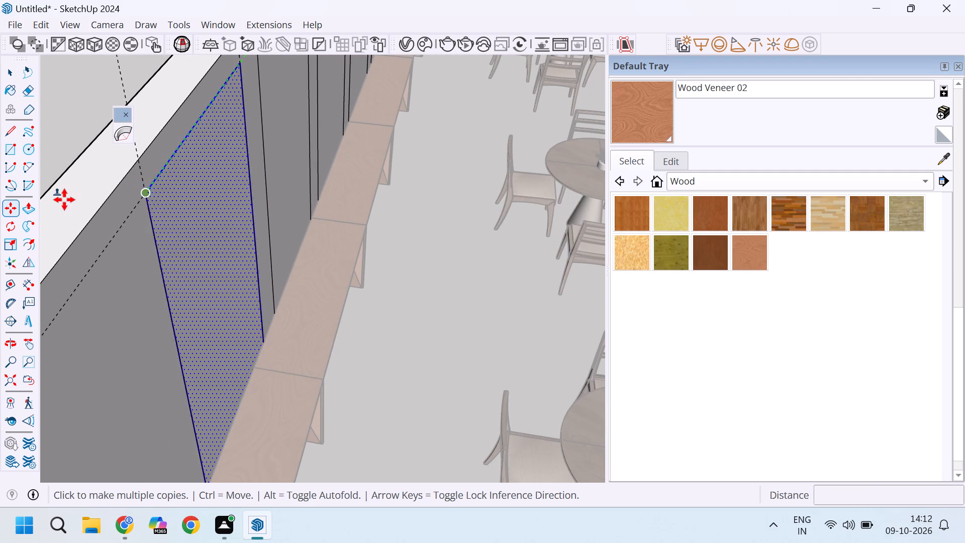
{"action": "scroll", "coordinate": [64, 200], "scroll_direction": "down", "scroll_amount": 11}
{"action": "scroll", "coordinate": [155, 201], "scroll_direction": "down", "scroll_amount": 4}
{"action": "key", "text": "space"}
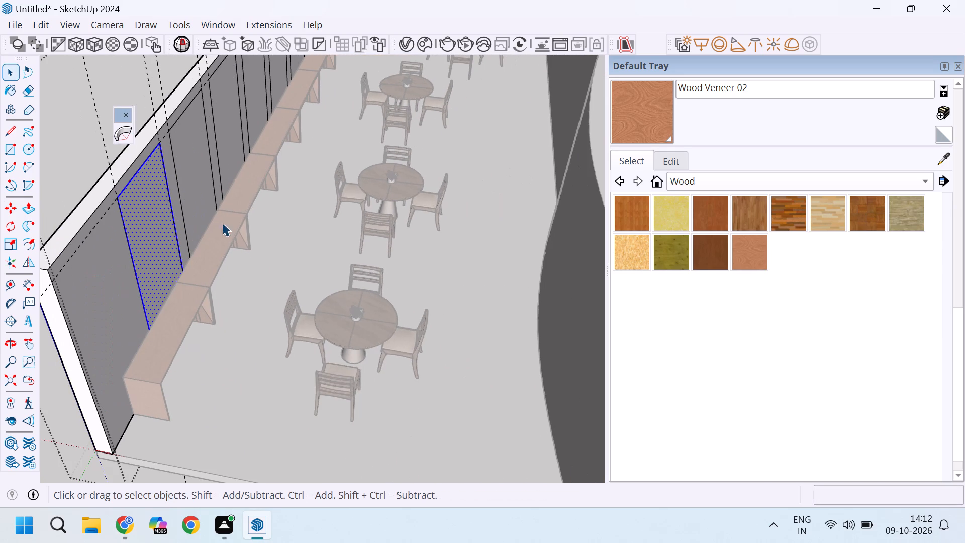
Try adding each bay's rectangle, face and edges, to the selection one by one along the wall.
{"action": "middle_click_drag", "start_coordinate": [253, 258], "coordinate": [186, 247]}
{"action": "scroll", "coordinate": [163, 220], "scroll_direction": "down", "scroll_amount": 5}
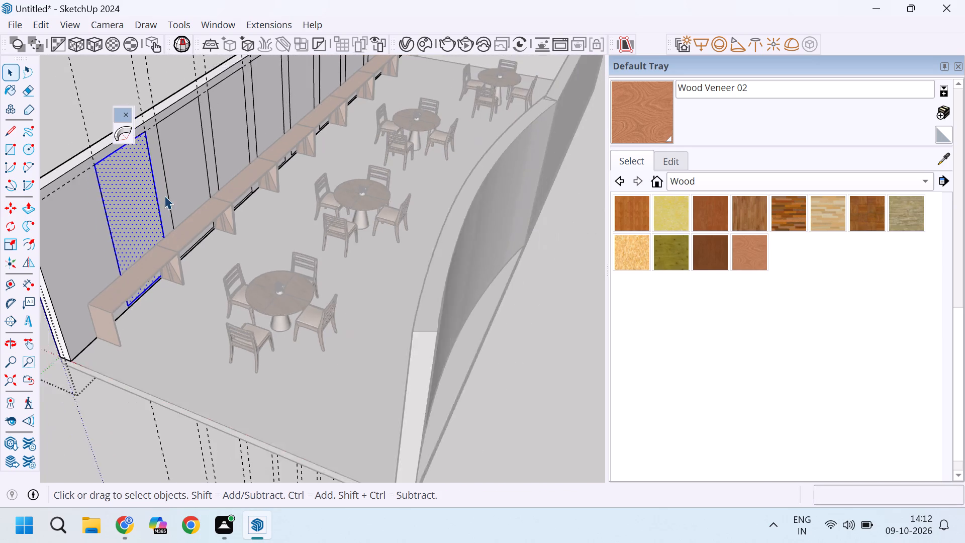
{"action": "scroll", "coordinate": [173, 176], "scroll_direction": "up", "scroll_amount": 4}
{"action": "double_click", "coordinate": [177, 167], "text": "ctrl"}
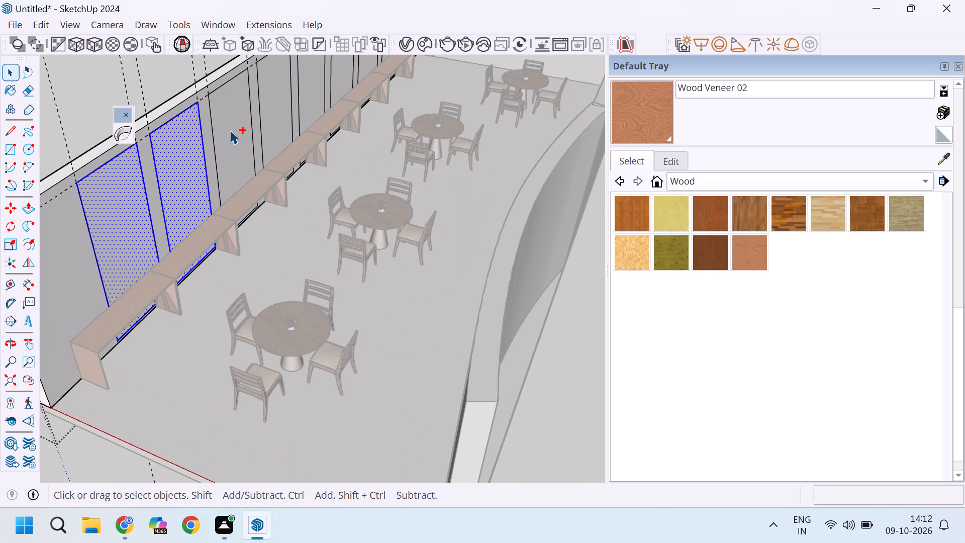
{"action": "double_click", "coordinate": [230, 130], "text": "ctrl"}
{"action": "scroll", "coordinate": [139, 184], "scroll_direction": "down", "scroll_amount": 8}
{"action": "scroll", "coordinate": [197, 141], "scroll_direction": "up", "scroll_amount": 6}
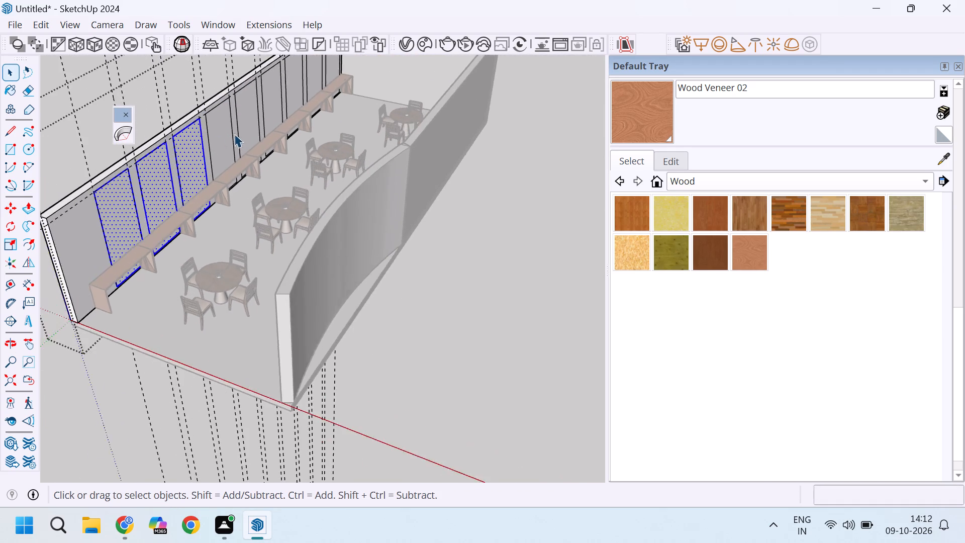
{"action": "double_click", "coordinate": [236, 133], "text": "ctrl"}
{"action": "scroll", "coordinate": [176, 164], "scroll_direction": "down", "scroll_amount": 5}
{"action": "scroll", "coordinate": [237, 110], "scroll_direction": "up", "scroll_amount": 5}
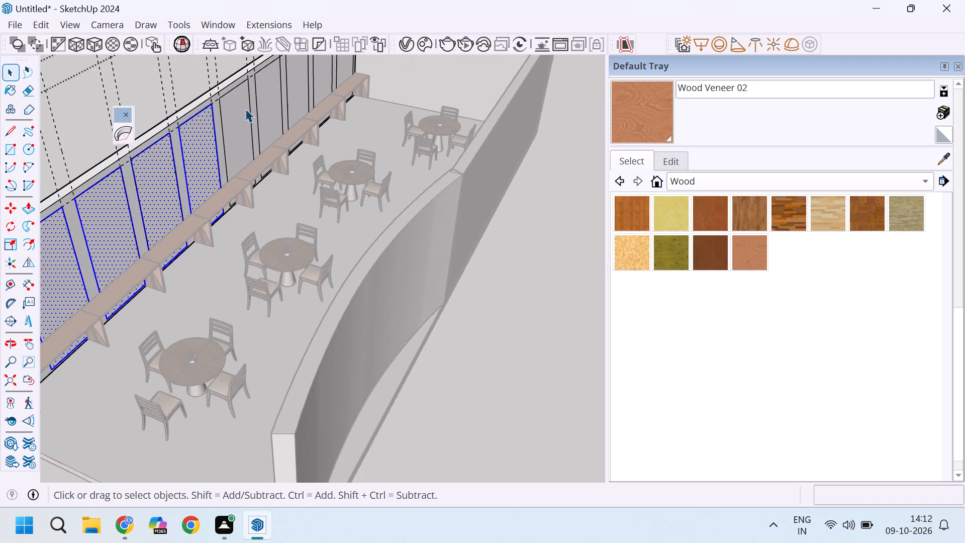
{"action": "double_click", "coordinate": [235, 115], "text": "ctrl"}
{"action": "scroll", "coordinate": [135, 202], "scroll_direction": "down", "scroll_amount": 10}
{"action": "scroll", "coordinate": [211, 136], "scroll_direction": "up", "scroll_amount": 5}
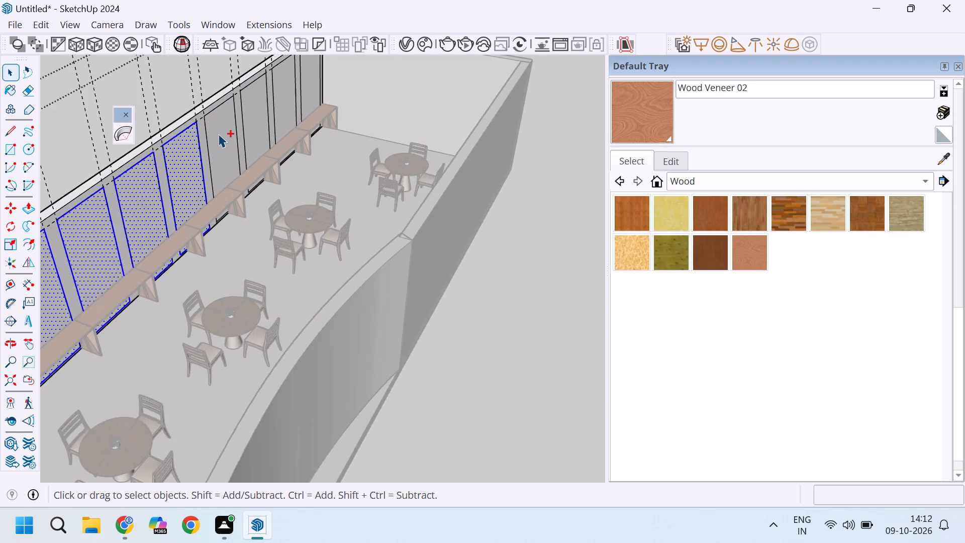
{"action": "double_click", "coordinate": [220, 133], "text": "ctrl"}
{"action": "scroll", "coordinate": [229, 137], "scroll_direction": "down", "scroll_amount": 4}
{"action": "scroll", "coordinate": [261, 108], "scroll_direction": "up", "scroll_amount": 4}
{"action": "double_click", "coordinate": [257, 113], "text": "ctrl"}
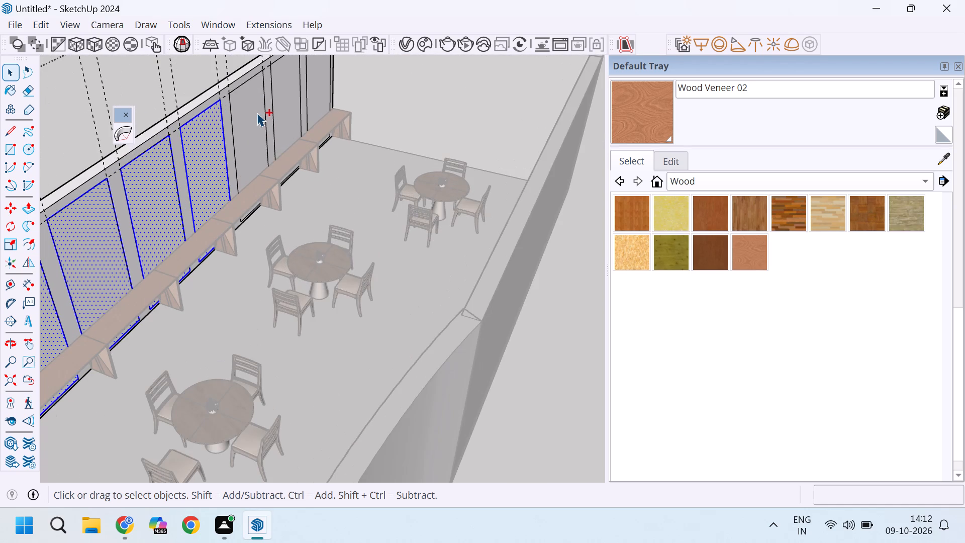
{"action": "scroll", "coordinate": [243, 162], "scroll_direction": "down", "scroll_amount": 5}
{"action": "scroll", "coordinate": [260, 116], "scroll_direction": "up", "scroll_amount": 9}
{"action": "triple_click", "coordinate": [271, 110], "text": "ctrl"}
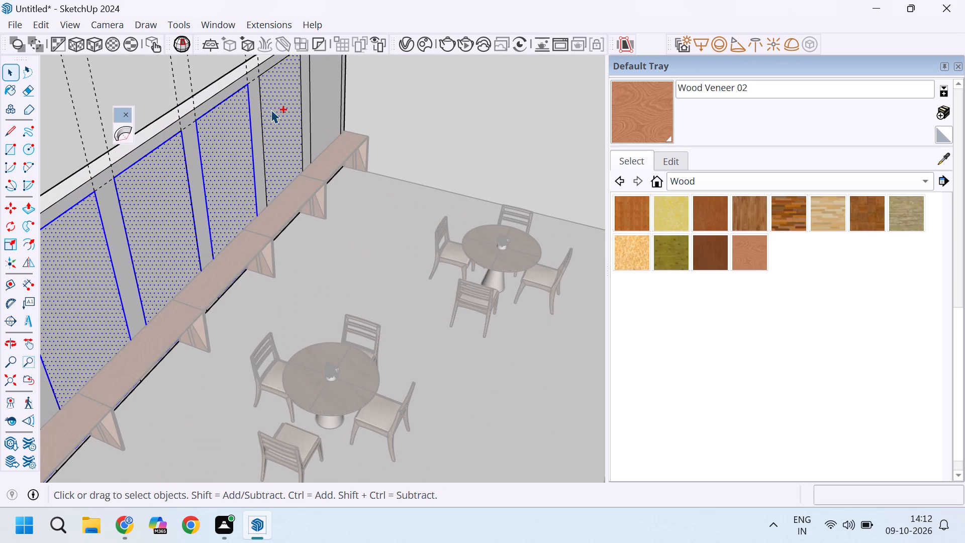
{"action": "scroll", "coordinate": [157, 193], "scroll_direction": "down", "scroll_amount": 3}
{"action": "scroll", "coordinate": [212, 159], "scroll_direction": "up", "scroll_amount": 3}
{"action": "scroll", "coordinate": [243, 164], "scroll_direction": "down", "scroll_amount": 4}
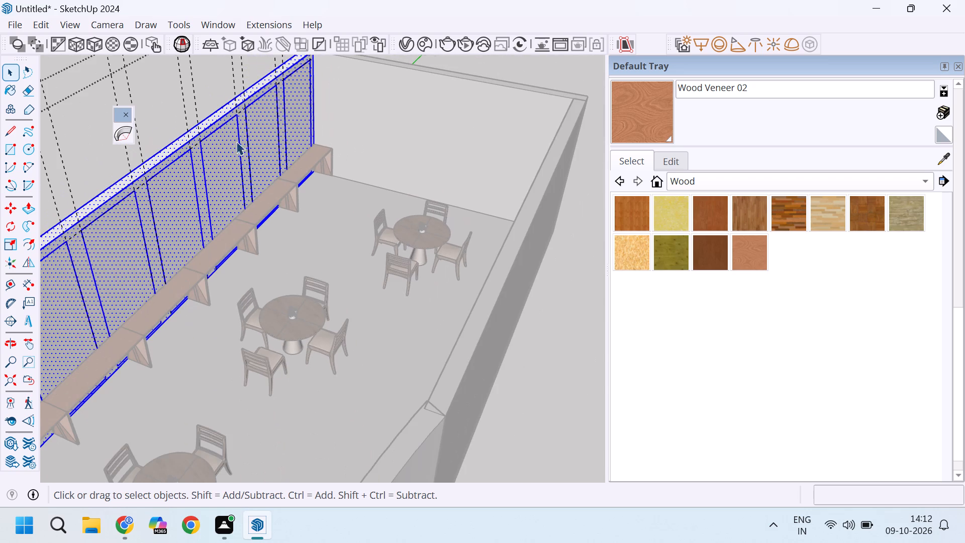
Select only the wall's inner face surrounding the bay rectangles and invert the selection.
{"action": "left_click", "coordinate": [243, 132]}
{"action": "scroll", "coordinate": [241, 132], "scroll_direction": "up", "scroll_amount": 4}
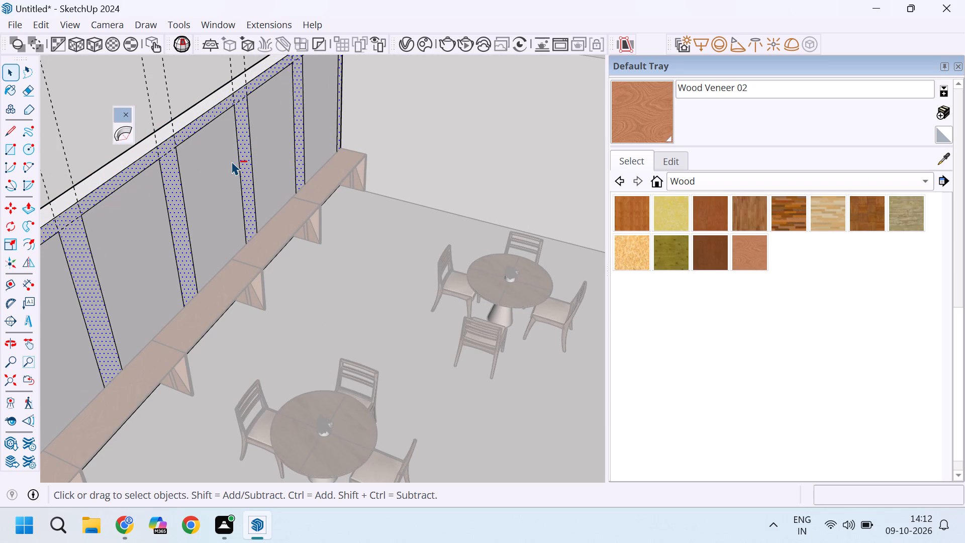
{"action": "key", "text": "ctrl+shift+i"}
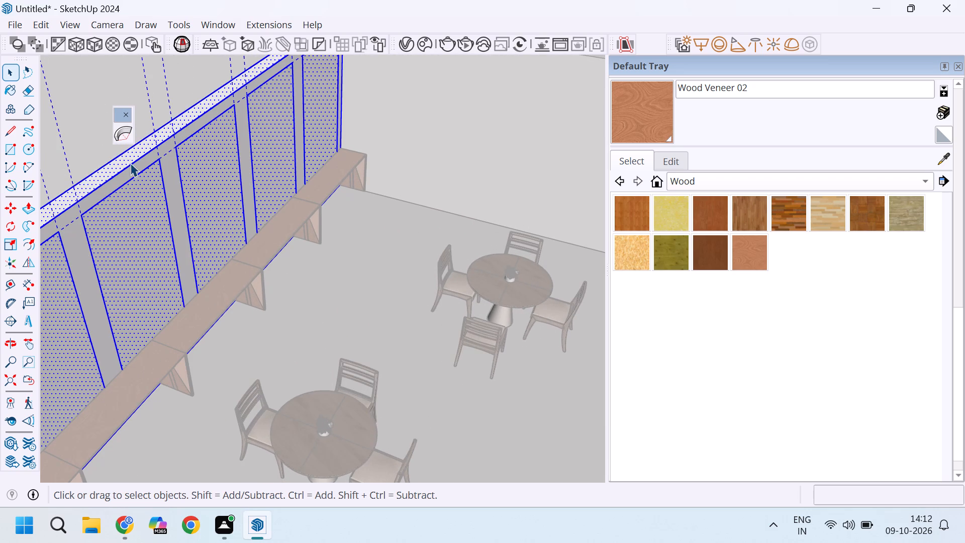
Remove the long wall's outer face, top face and long top edges from the selection.
{"action": "scroll", "coordinate": [130, 163], "scroll_direction": "down", "scroll_amount": 4}
{"action": "middle_click_drag", "start_coordinate": [132, 184], "coordinate": [150, 86]}
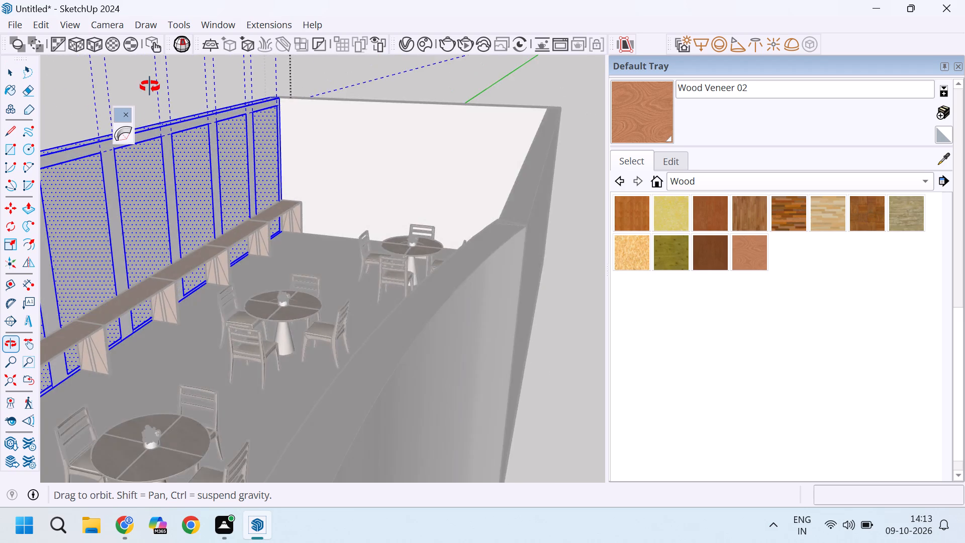
{"action": "middle_click_drag", "start_coordinate": [150, 86], "coordinate": [401, 107]}
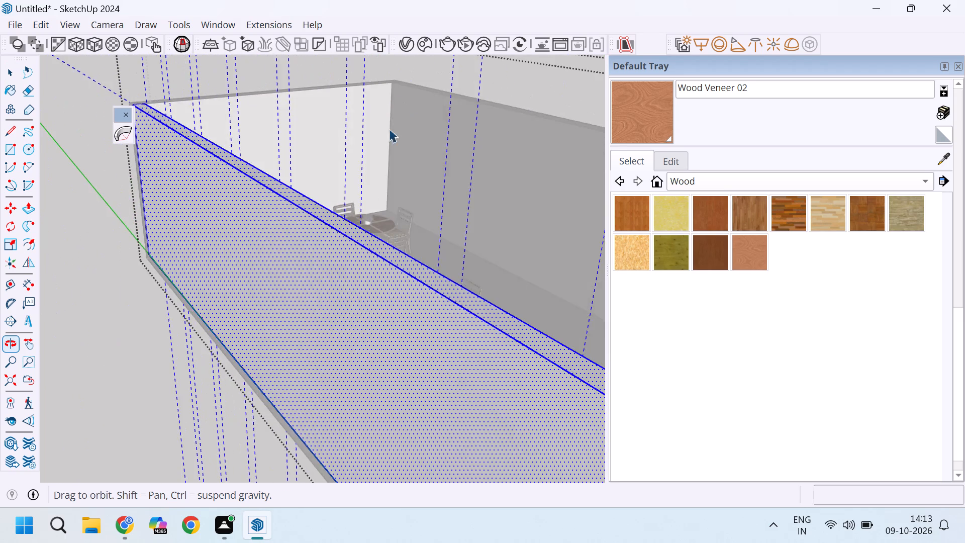
{"action": "left_click", "coordinate": [339, 271], "text": "shift"}
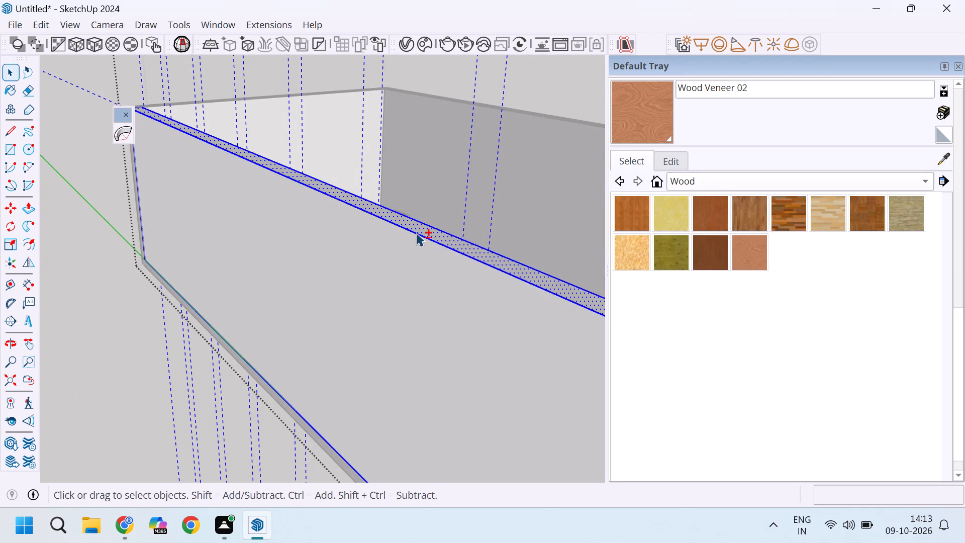
{"action": "left_click", "coordinate": [422, 229], "text": "shift"}
{"action": "left_click", "coordinate": [422, 234], "text": "shift"}
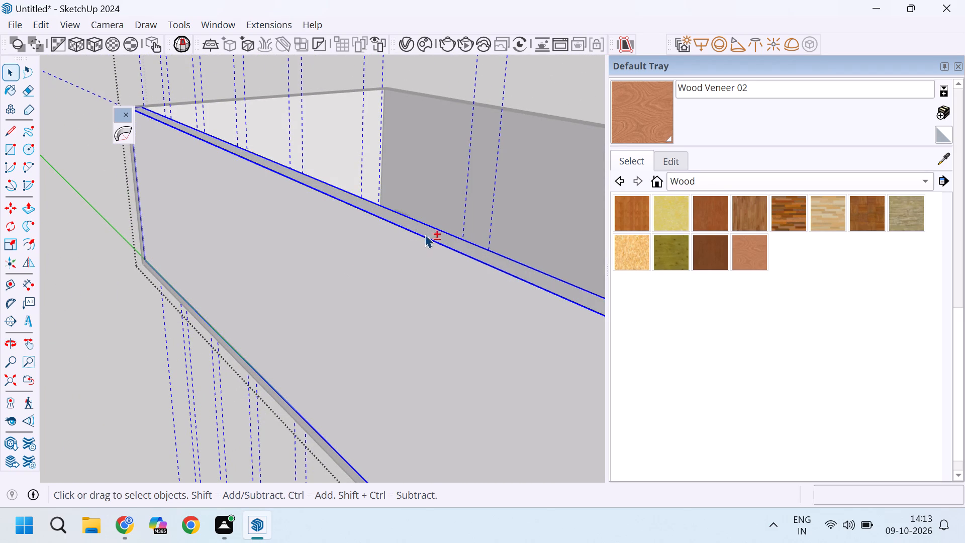
{"action": "left_click", "coordinate": [435, 229], "text": "shift"}
{"action": "scroll", "coordinate": [268, 225], "scroll_direction": "down", "scroll_amount": 3}
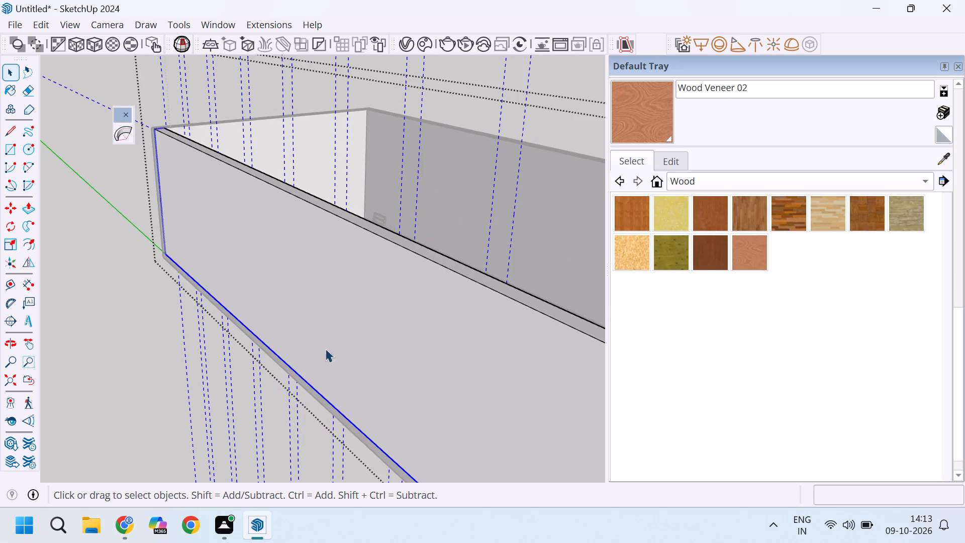
Remove the end face at the wall's open end, with its side and top edges, from the selection.
{"action": "middle_click_drag", "start_coordinate": [333, 381], "coordinate": [337, 198]}
{"action": "middle_click_drag", "start_coordinate": [333, 245], "coordinate": [310, 239]}
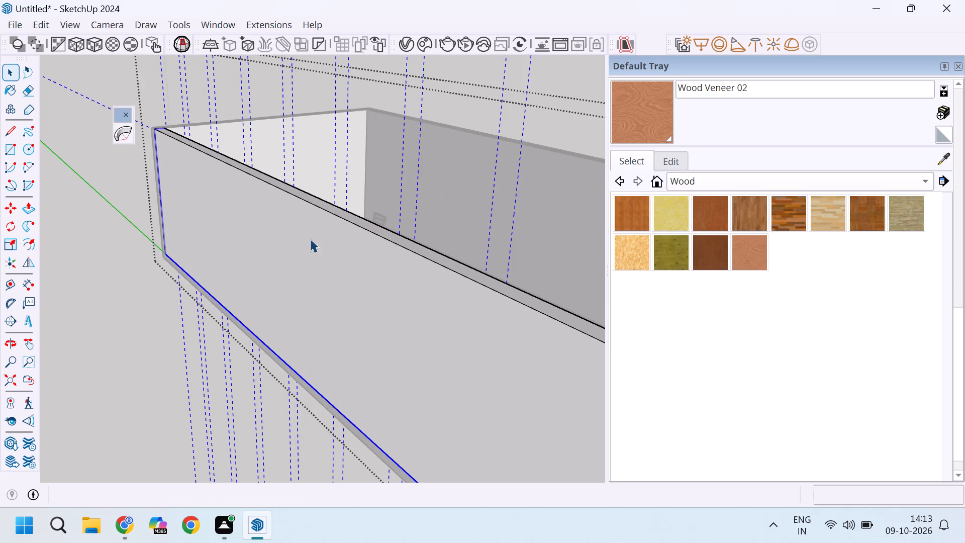
{"action": "middle_click_drag", "start_coordinate": [310, 239], "coordinate": [234, 214]}
{"action": "middle_click_drag", "start_coordinate": [320, 248], "coordinate": [240, 247]}
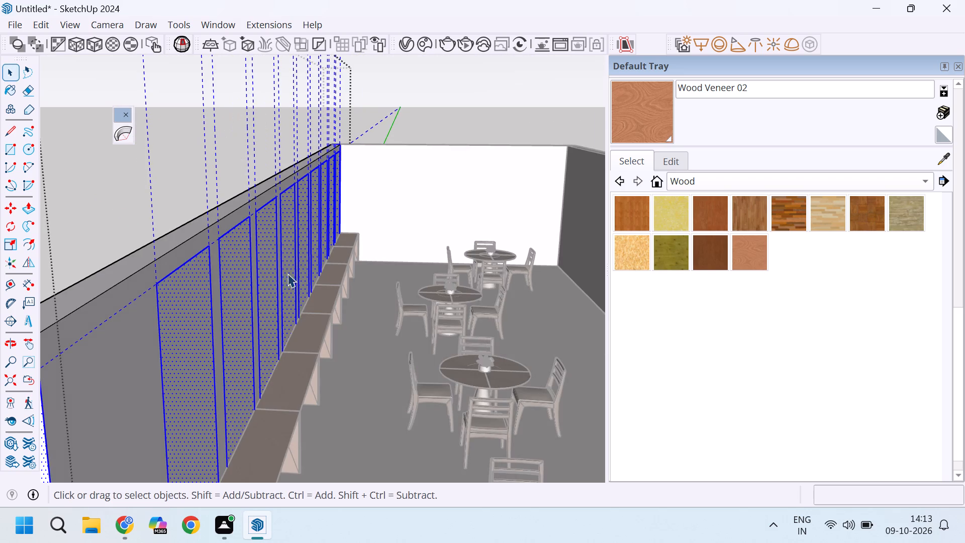
{"action": "scroll", "coordinate": [327, 249], "scroll_direction": "down", "scroll_amount": 6}
{"action": "scroll", "coordinate": [198, 329], "scroll_direction": "up", "scroll_amount": 7}
{"action": "left_click", "coordinate": [332, 288], "text": "shift"}
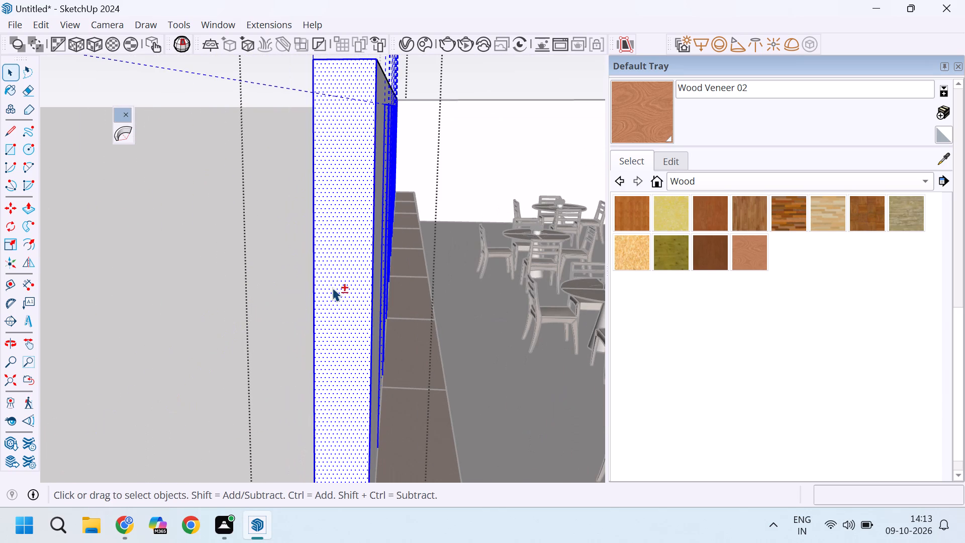
{"action": "left_click", "coordinate": [312, 281], "text": "shift"}
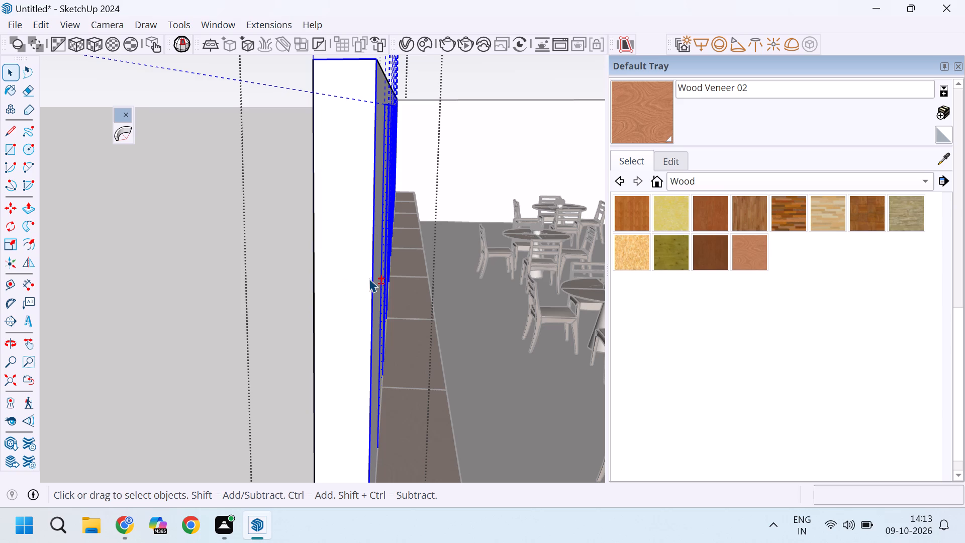
{"action": "left_click", "coordinate": [370, 279], "text": "shift"}
{"action": "scroll", "coordinate": [247, 270], "scroll_direction": "down", "scroll_amount": 2}
{"action": "left_click", "coordinate": [310, 269], "text": "shift"}
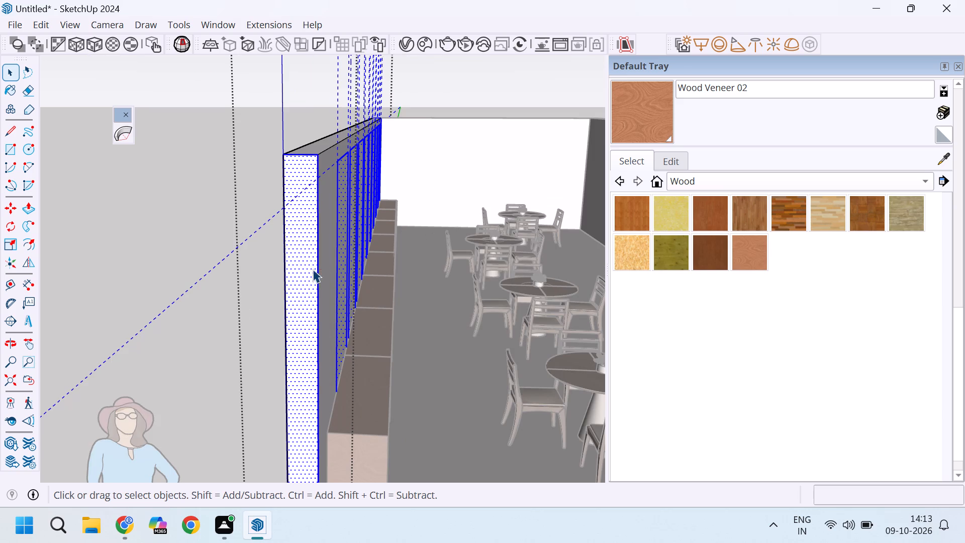
{"action": "left_click", "coordinate": [316, 260], "text": "shift"}
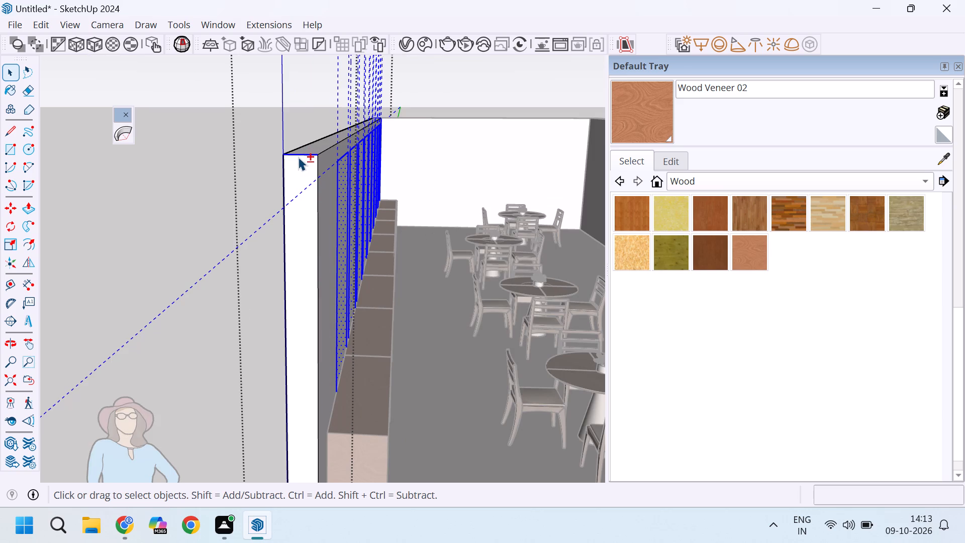
{"action": "left_click", "coordinate": [298, 157], "text": "shift"}
Remove the wall's bottom edges on the inner side, open end and outer side from the selection.
{"action": "scroll", "coordinate": [252, 235], "scroll_direction": "down", "scroll_amount": 4}
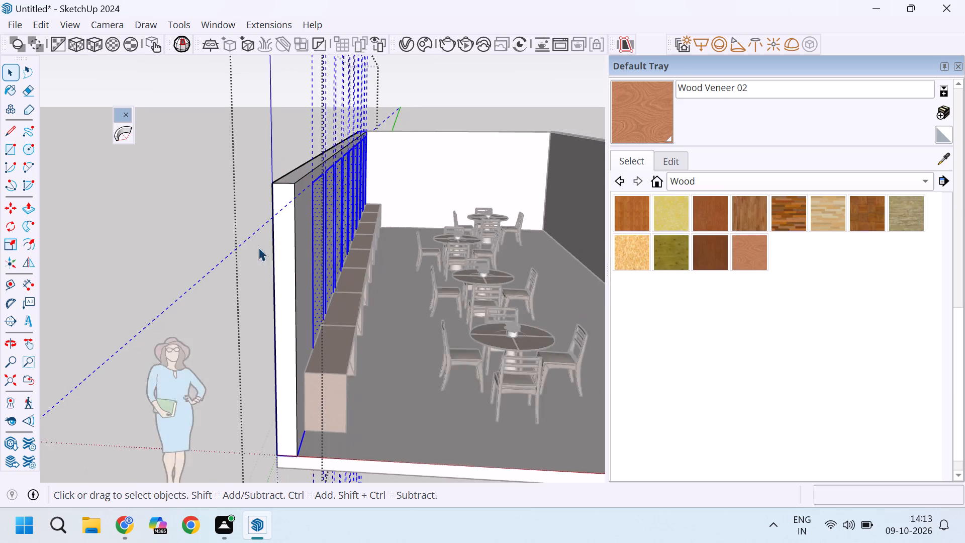
{"action": "scroll", "coordinate": [295, 373], "scroll_direction": "up", "scroll_amount": 15}
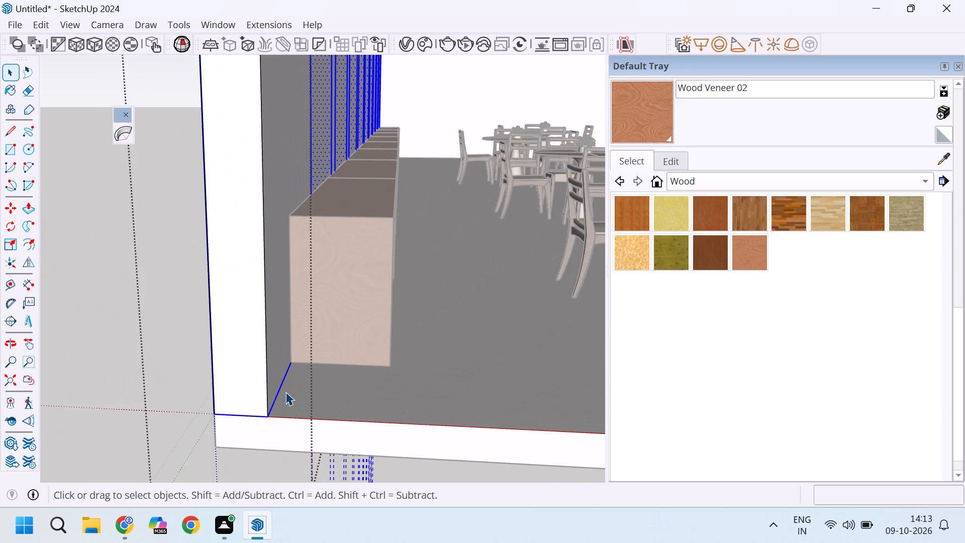
{"action": "scroll", "coordinate": [283, 392], "scroll_direction": "up", "scroll_amount": 4}
{"action": "left_click", "coordinate": [272, 395], "text": "shift"}
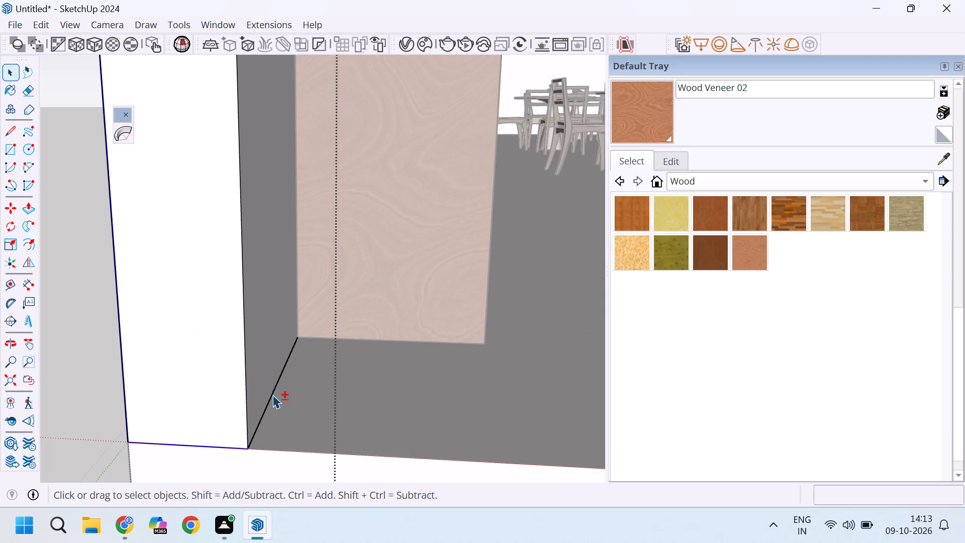
{"action": "left_click", "coordinate": [223, 444], "text": "shift"}
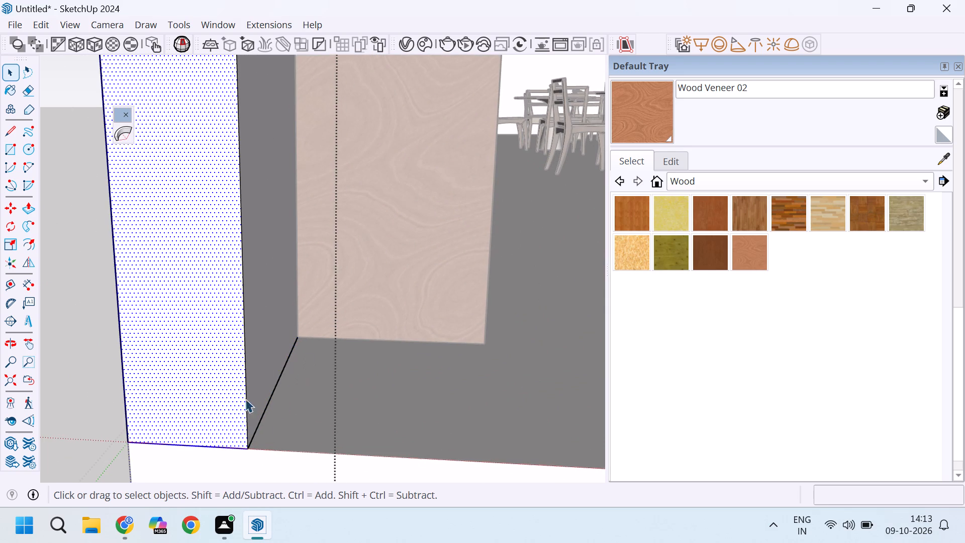
{"action": "left_click", "coordinate": [210, 408], "text": "shift"}
{"action": "left_click", "coordinate": [223, 447], "text": "shift"}
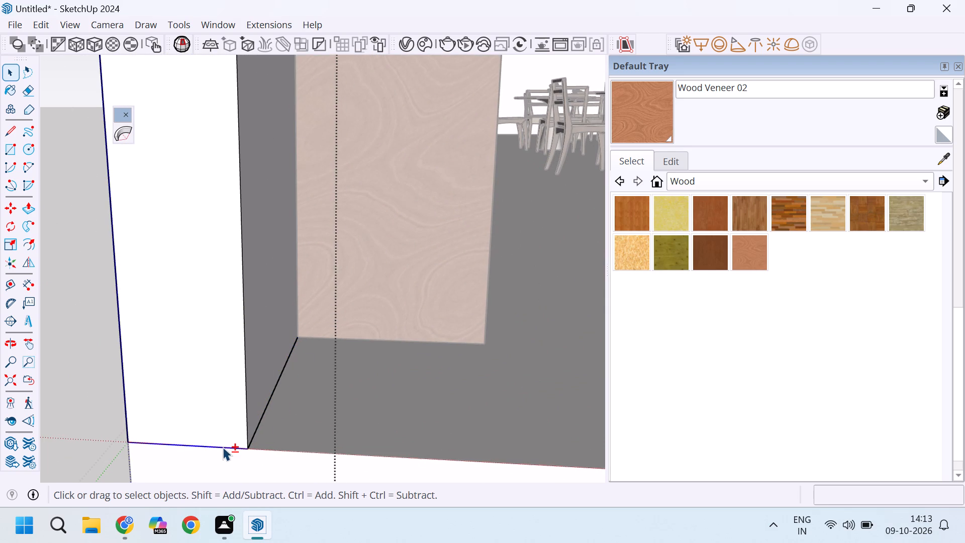
{"action": "scroll", "coordinate": [238, 383], "scroll_direction": "down", "scroll_amount": 6}
{"action": "middle_click_drag", "start_coordinate": [142, 390], "coordinate": [264, 395]}
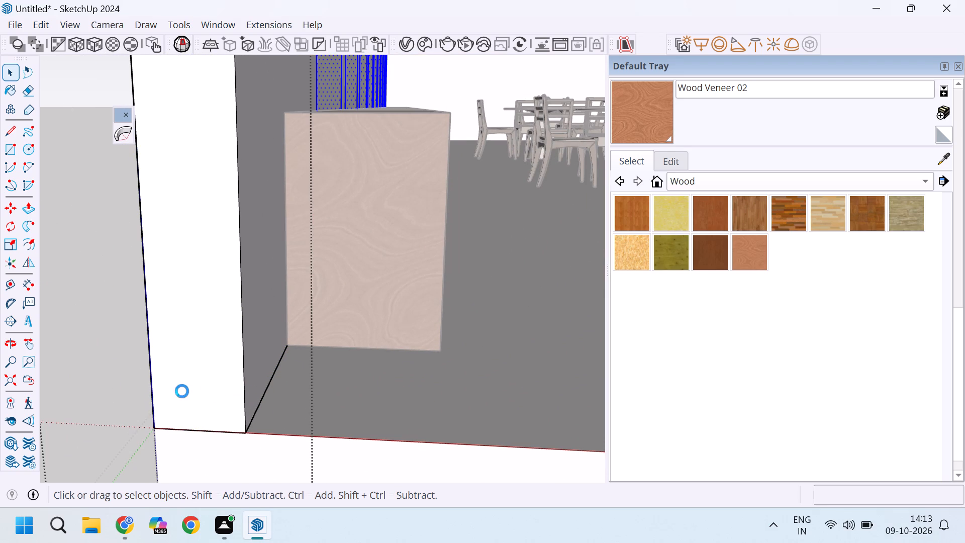
{"action": "middle_click_drag", "start_coordinate": [170, 354], "coordinate": [263, 358]}
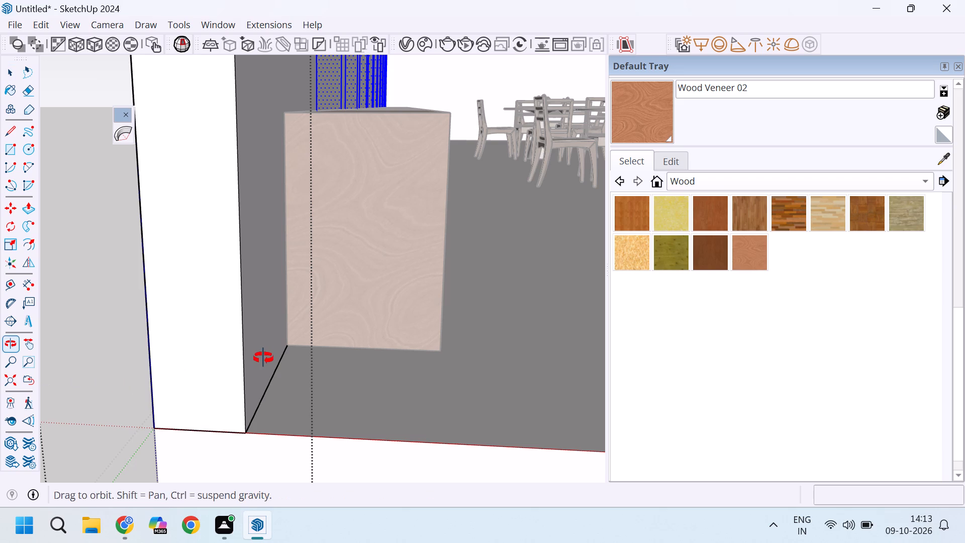
{"action": "middle_click_drag", "start_coordinate": [189, 366], "coordinate": [341, 353]}
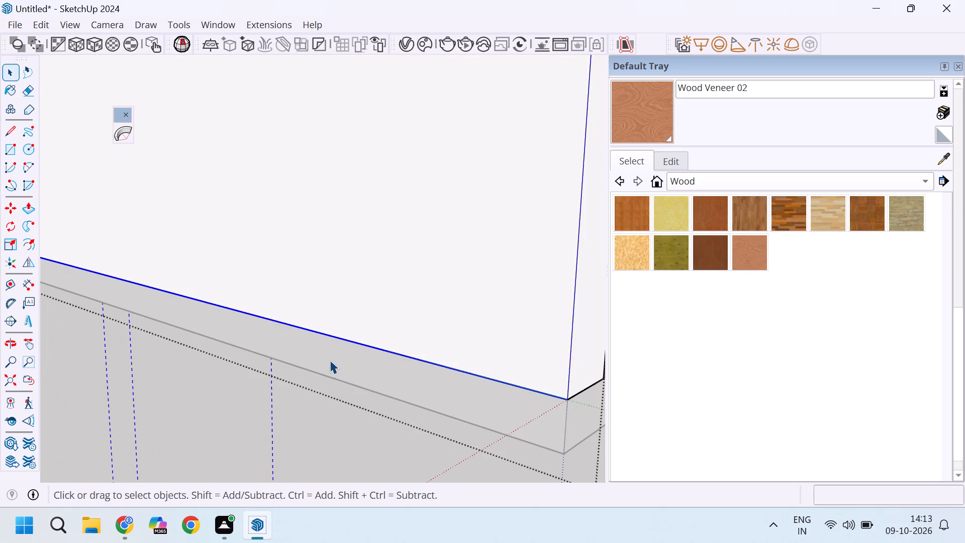
{"action": "left_click", "coordinate": [347, 340], "text": "shift"}
Remove the top and vertical edges at the wall's far end from the selection.
{"action": "scroll", "coordinate": [464, 339], "scroll_direction": "down", "scroll_amount": 7}
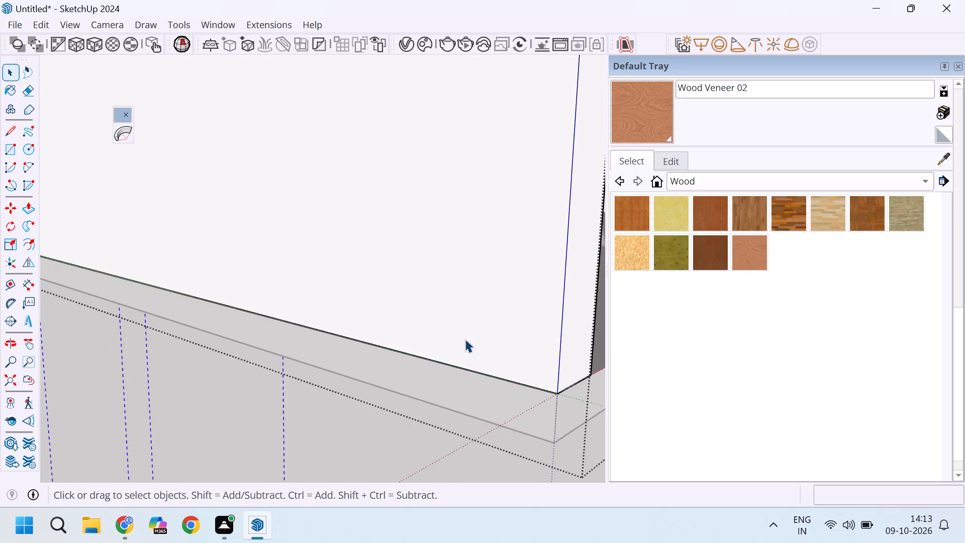
{"action": "scroll", "coordinate": [465, 338], "scroll_direction": "down", "scroll_amount": 17}
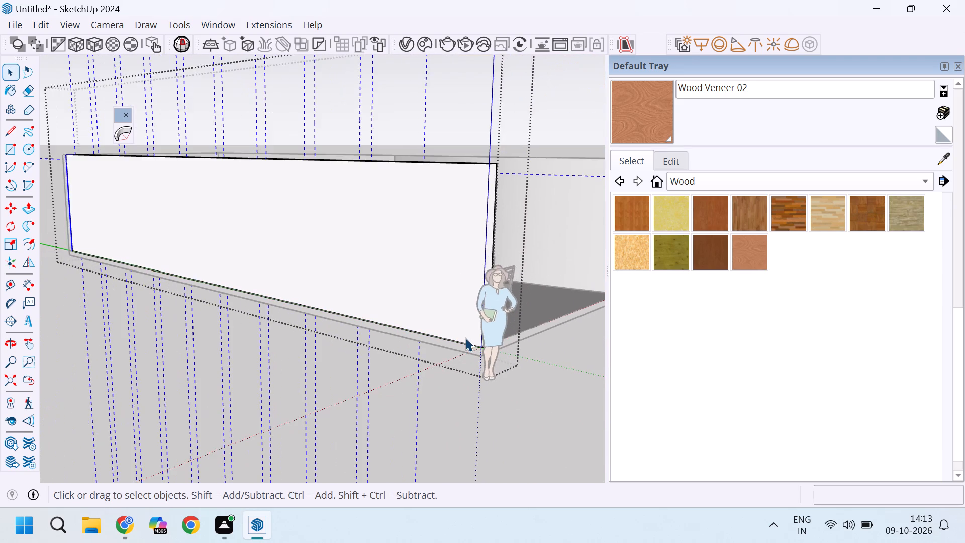
{"action": "scroll", "coordinate": [465, 338], "scroll_direction": "down", "scroll_amount": 2}
{"action": "scroll", "coordinate": [135, 161], "scroll_direction": "up", "scroll_amount": 18}
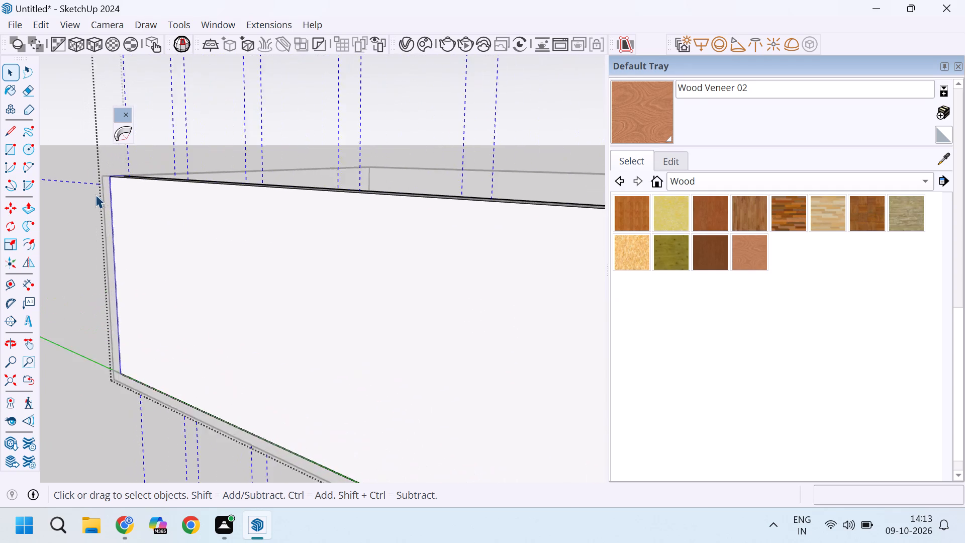
{"action": "scroll", "coordinate": [95, 195], "scroll_direction": "up", "scroll_amount": 14}
{"action": "middle_click_drag", "start_coordinate": [140, 163], "coordinate": [118, 297]}
{"action": "scroll", "coordinate": [147, 138], "scroll_direction": "up", "scroll_amount": 8}
{"action": "left_click", "coordinate": [165, 131], "text": "shift"}
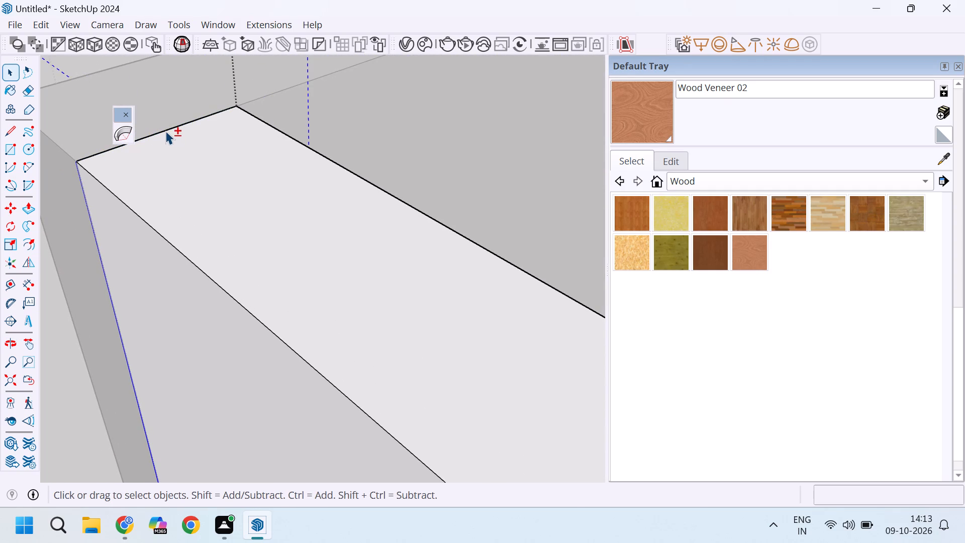
{"action": "left_click", "coordinate": [83, 187], "text": "shift"}
{"action": "scroll", "coordinate": [82, 188], "scroll_direction": "down", "scroll_amount": 12}
{"action": "middle_click_drag", "start_coordinate": [299, 226], "coordinate": [9, 212]}
{"action": "scroll", "coordinate": [169, 160], "scroll_direction": "up", "scroll_amount": 4}
{"action": "scroll", "coordinate": [238, 135], "scroll_direction": "up", "scroll_amount": 4}
{"action": "left_click", "coordinate": [239, 136], "text": "shift"}
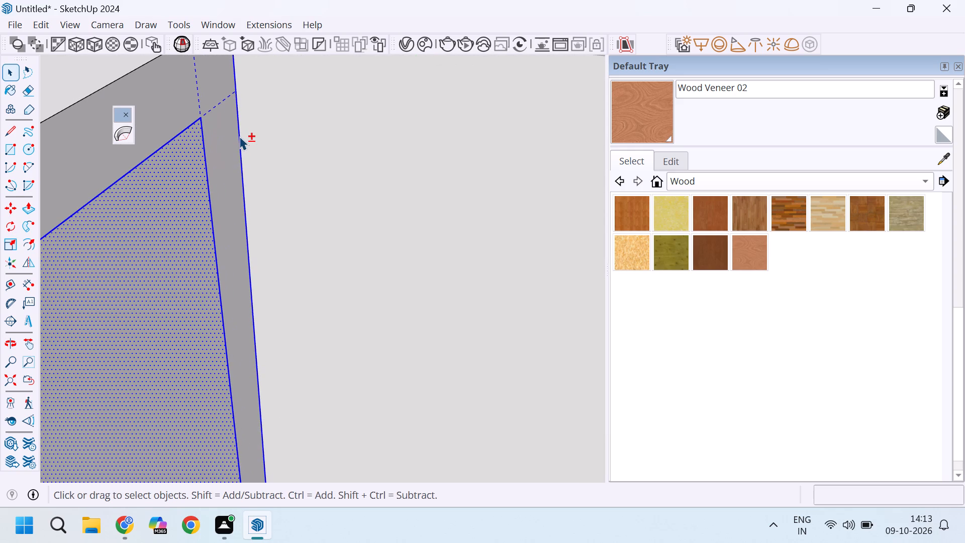
Remove all the vertical guides and the horizontal guide along the wall from the selection, leaving only the bay rectangles.
{"action": "scroll", "coordinate": [247, 152], "scroll_direction": "down", "scroll_amount": 17}
{"action": "scroll", "coordinate": [247, 152], "scroll_direction": "down", "scroll_amount": 5}
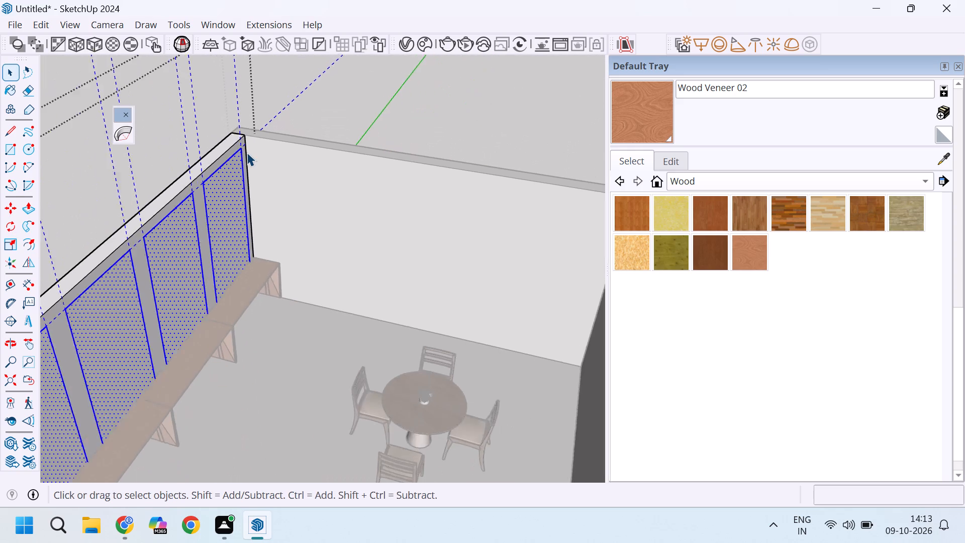
{"action": "scroll", "coordinate": [247, 152], "scroll_direction": "down", "scroll_amount": 12}
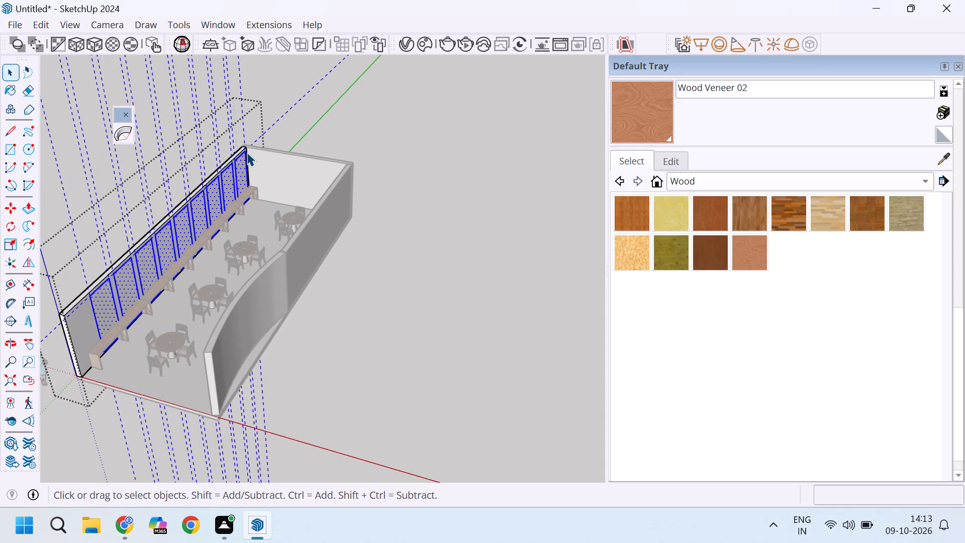
{"action": "scroll", "coordinate": [247, 152], "scroll_direction": "down", "scroll_amount": 4}
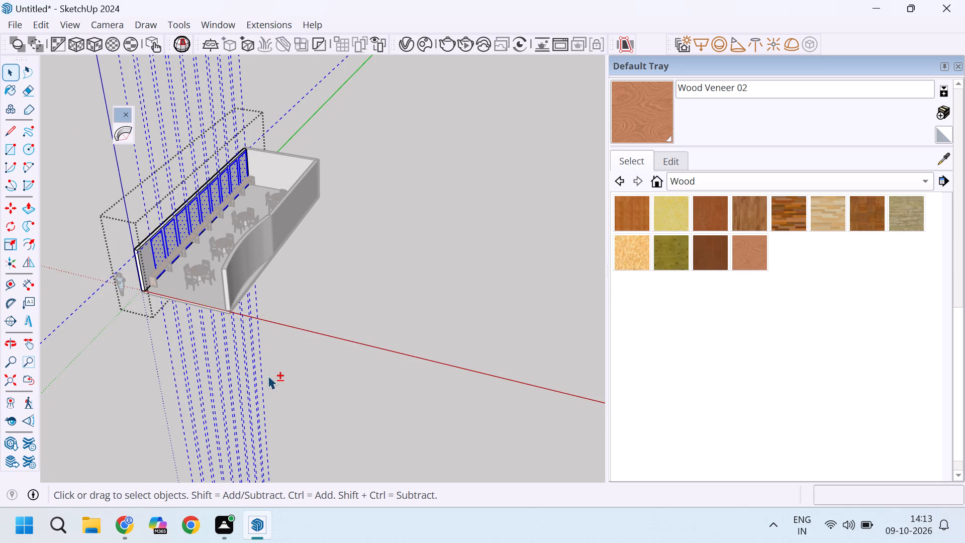
{"action": "left_click_drag", "start_coordinate": [276, 363], "coordinate": [132, 413], "text": "shift"}
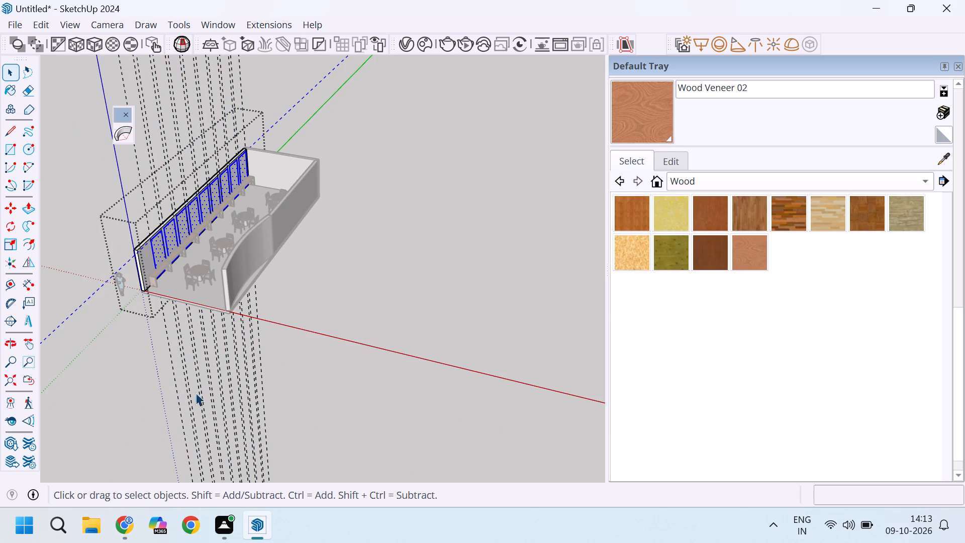
{"action": "scroll", "coordinate": [213, 130], "scroll_direction": "up", "scroll_amount": 3}
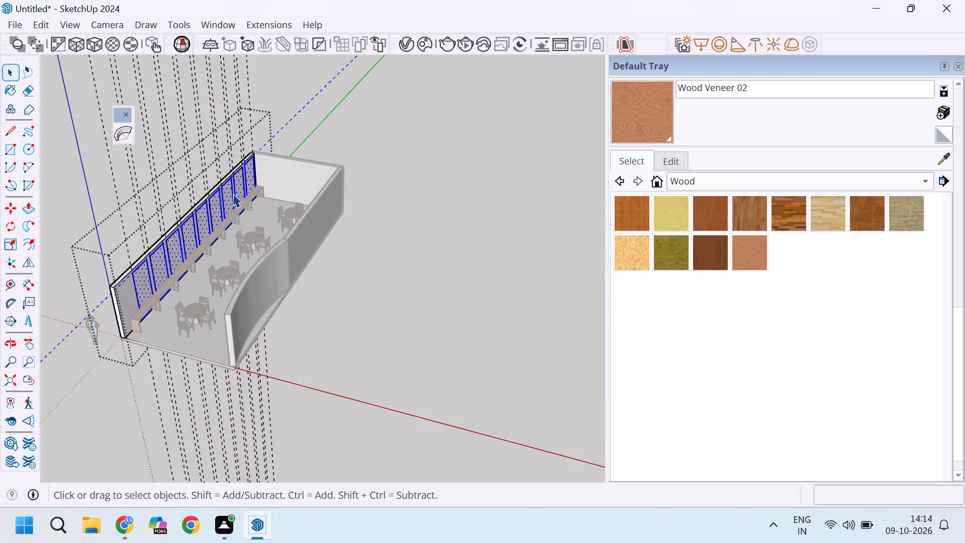
{"action": "scroll", "coordinate": [296, 133], "scroll_direction": "up", "scroll_amount": 3}
{"action": "left_click_drag", "start_coordinate": [301, 126], "coordinate": [261, 113], "text": "shift"}
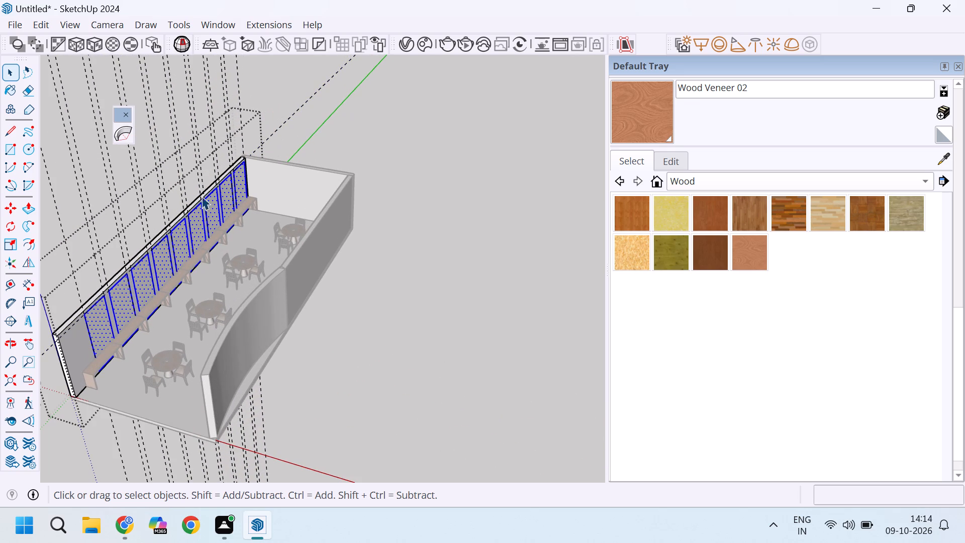
Copy the selected bay rectangles to the clipboard and leave the wall group.
{"action": "scroll", "coordinate": [175, 241], "scroll_direction": "up", "scroll_amount": 7}
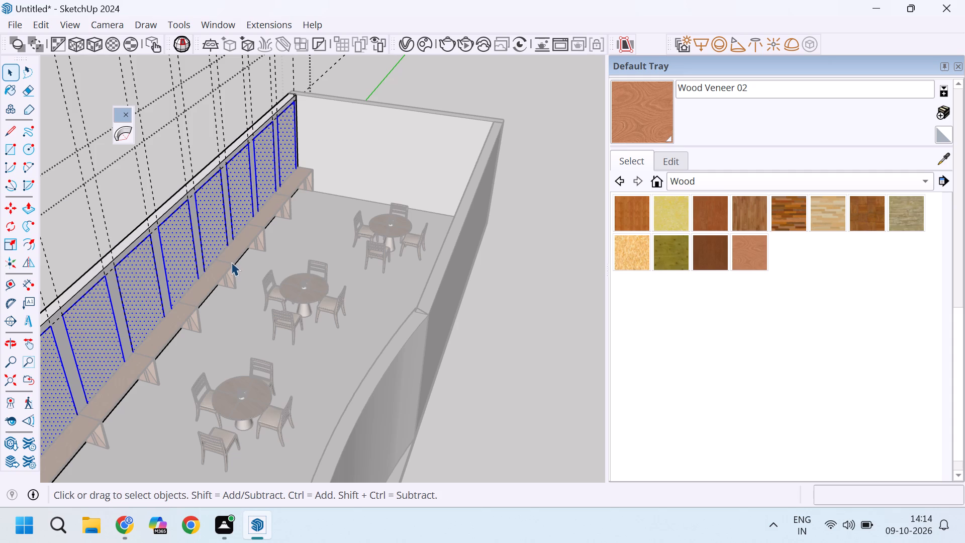
{"action": "key", "text": "ctrl+c"}
{"action": "scroll", "coordinate": [221, 265], "scroll_direction": "down", "scroll_amount": 2}
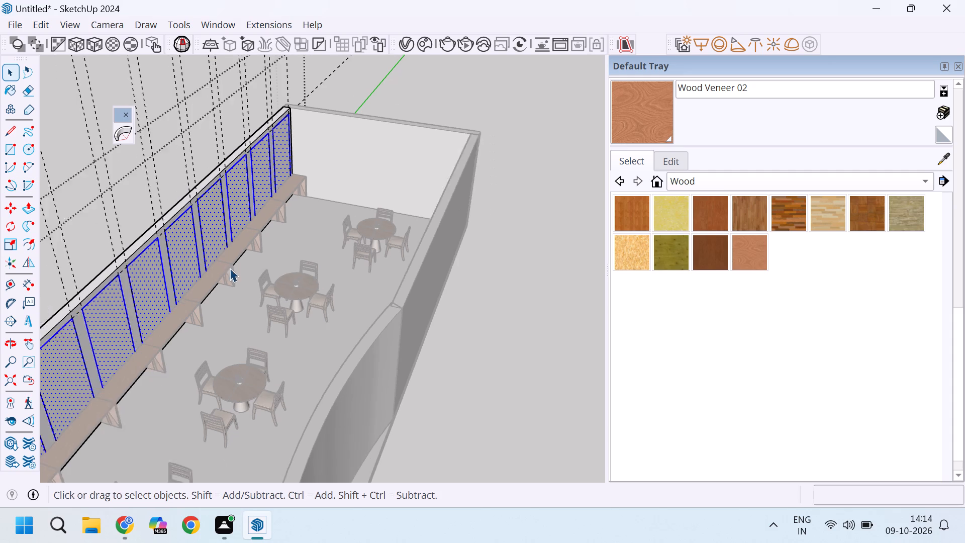
{"action": "scroll", "coordinate": [352, 101], "scroll_direction": "down", "scroll_amount": 5}
{"action": "scroll", "coordinate": [207, 244], "scroll_direction": "up", "scroll_amount": 5}
{"action": "scroll", "coordinate": [332, 99], "scroll_direction": "up", "scroll_amount": 4}
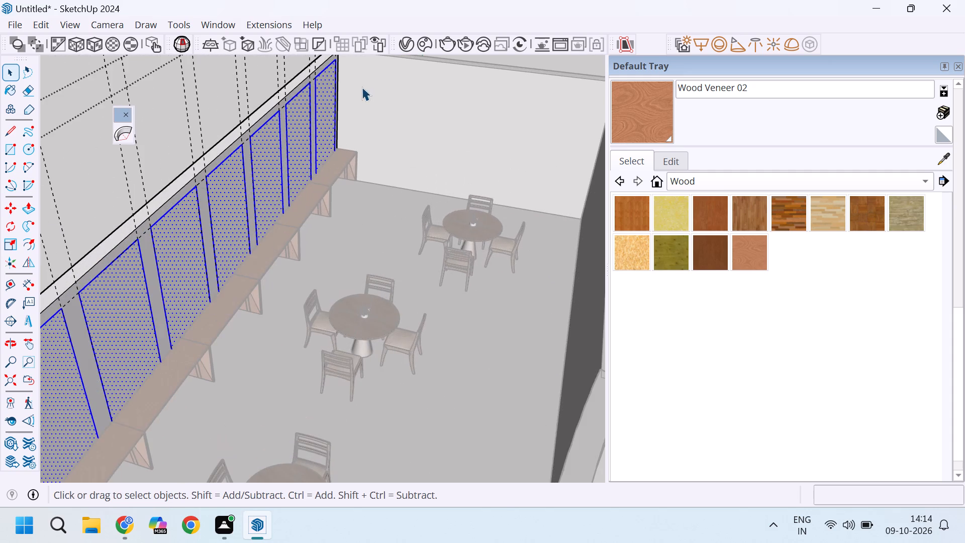
{"action": "scroll", "coordinate": [293, 249], "scroll_direction": "down", "scroll_amount": 5}
{"action": "left_click", "coordinate": [399, 97]}
Open the long wall's group and push the bay rectangle at the far end 9" through the wall to cut an opening.
{"action": "scroll", "coordinate": [341, 124], "scroll_direction": "up", "scroll_amount": 5}
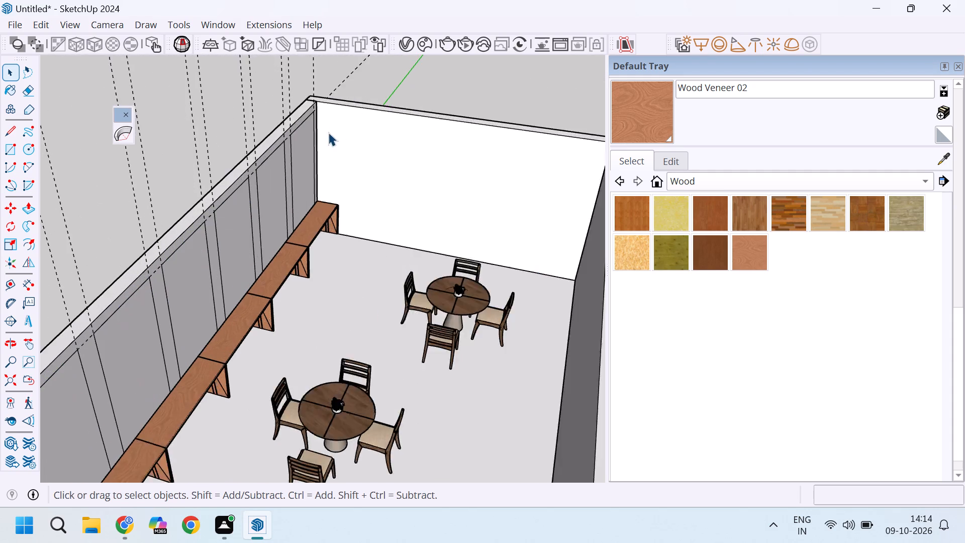
{"action": "scroll", "coordinate": [328, 132], "scroll_direction": "up", "scroll_amount": 7}
{"action": "key", "text": "p"}
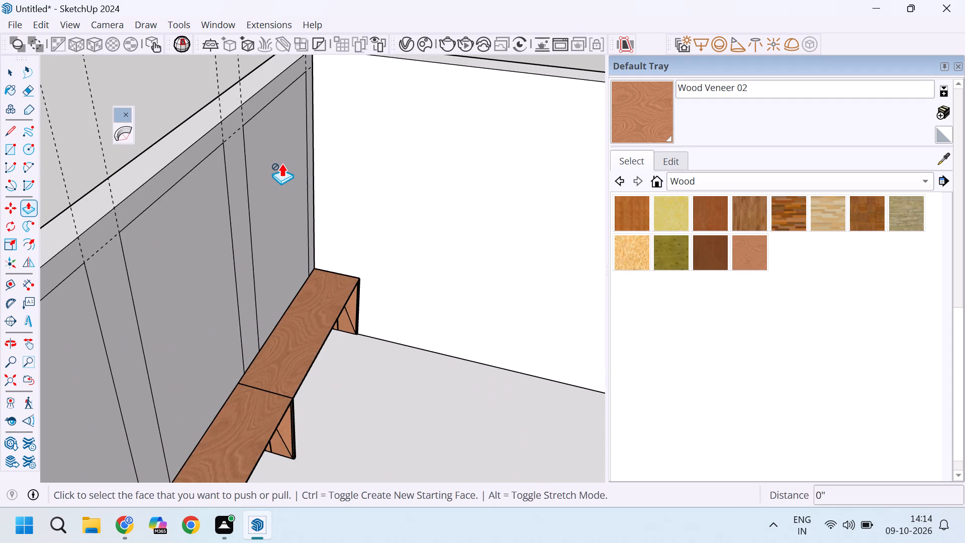
{"action": "key", "text": "space"}
{"action": "double_click", "coordinate": [281, 163]}
{"action": "key", "text": "p"}
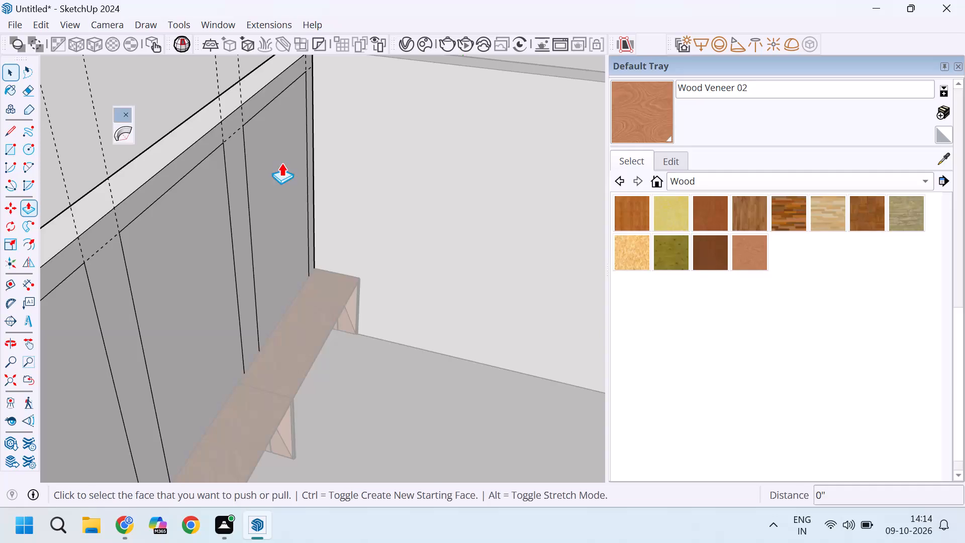
{"action": "left_click", "coordinate": [267, 151]}
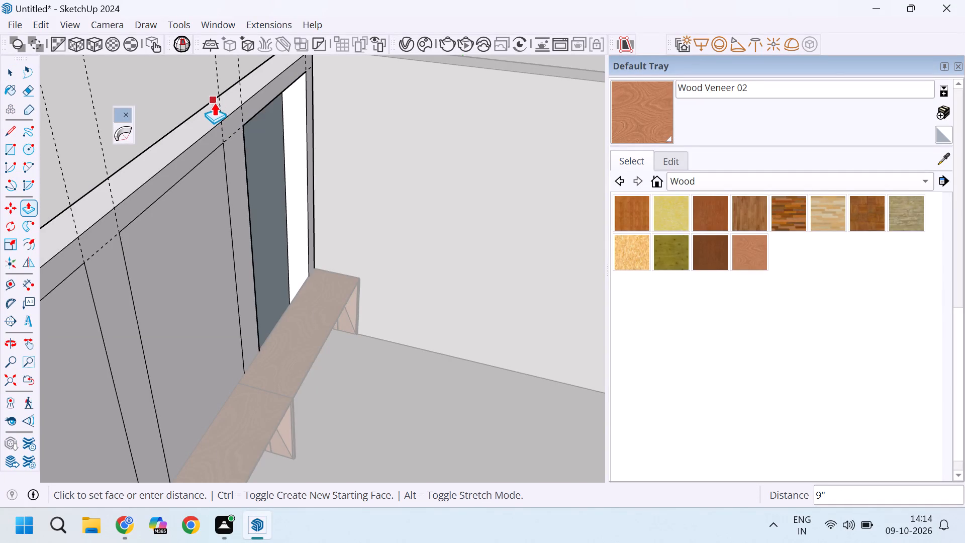
{"action": "left_click", "coordinate": [214, 102]}
Repeat the 9" push on the next bay rectangles, working from the far end toward the middle of the wall.
{"action": "middle_click_drag", "start_coordinate": [283, 194], "coordinate": [204, 214]}
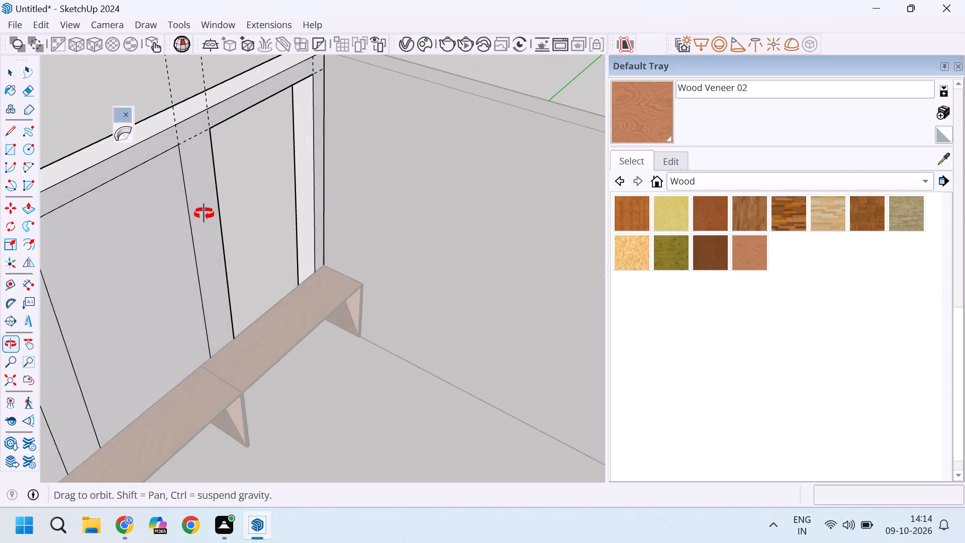
{"action": "middle_click_drag", "start_coordinate": [204, 214], "coordinate": [236, 184]}
{"action": "double_click", "coordinate": [171, 229]}
{"action": "scroll", "coordinate": [297, 160], "scroll_direction": "down", "scroll_amount": 6}
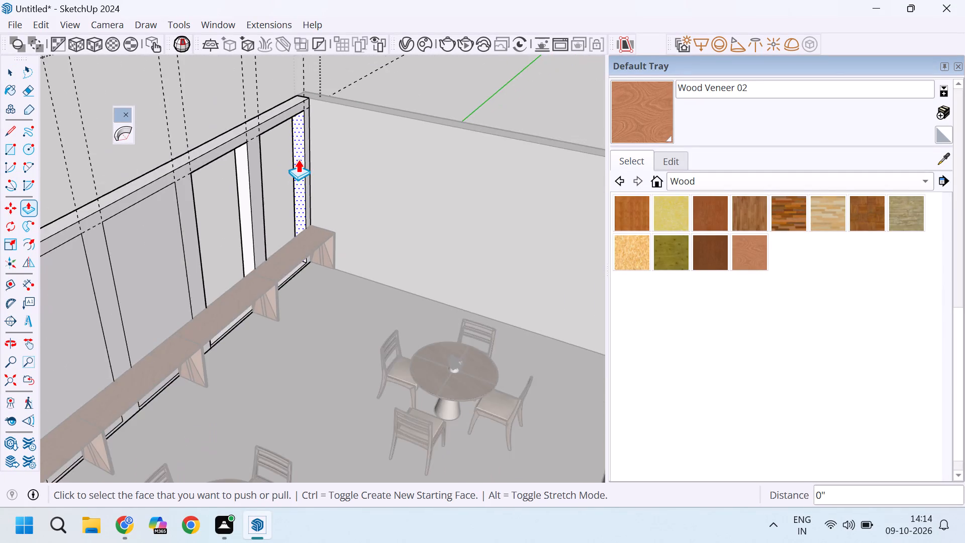
{"action": "scroll", "coordinate": [298, 159], "scroll_direction": "down", "scroll_amount": 5}
{"action": "scroll", "coordinate": [230, 215], "scroll_direction": "up", "scroll_amount": 5}
{"action": "double_click", "coordinate": [213, 221]}
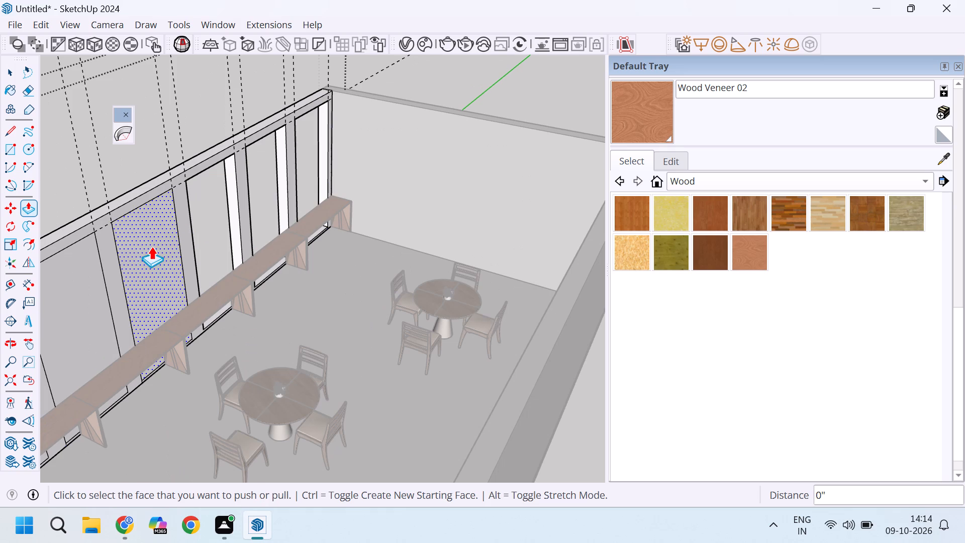
{"action": "double_click", "coordinate": [148, 247]}
{"action": "scroll", "coordinate": [328, 98], "scroll_direction": "down", "scroll_amount": 9}
{"action": "scroll", "coordinate": [200, 212], "scroll_direction": "up", "scroll_amount": 5}
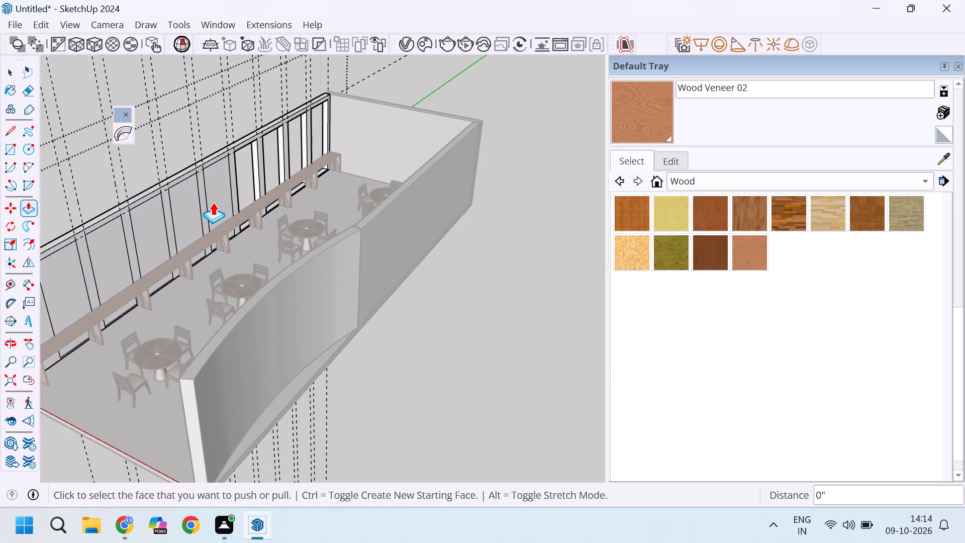
{"action": "triple_click", "coordinate": [218, 195]}
Repeat the 9" push on the remaining bay rectangles up to the wall's open end.
{"action": "scroll", "coordinate": [195, 211], "scroll_direction": "up", "scroll_amount": 4}
{"action": "double_click", "coordinate": [195, 211]}
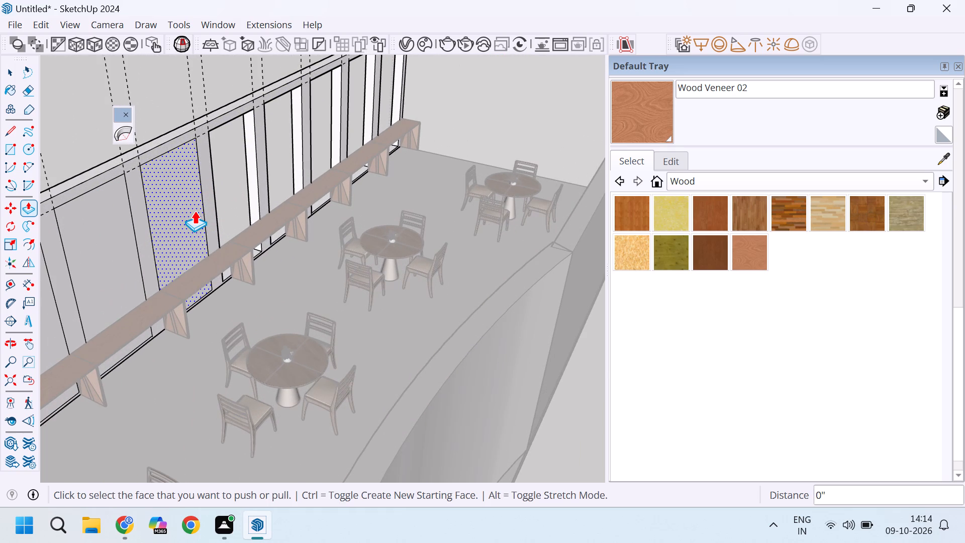
{"action": "scroll", "coordinate": [333, 147], "scroll_direction": "down", "scroll_amount": 5}
{"action": "scroll", "coordinate": [172, 230], "scroll_direction": "up", "scroll_amount": 4}
{"action": "double_click", "coordinate": [179, 223]}
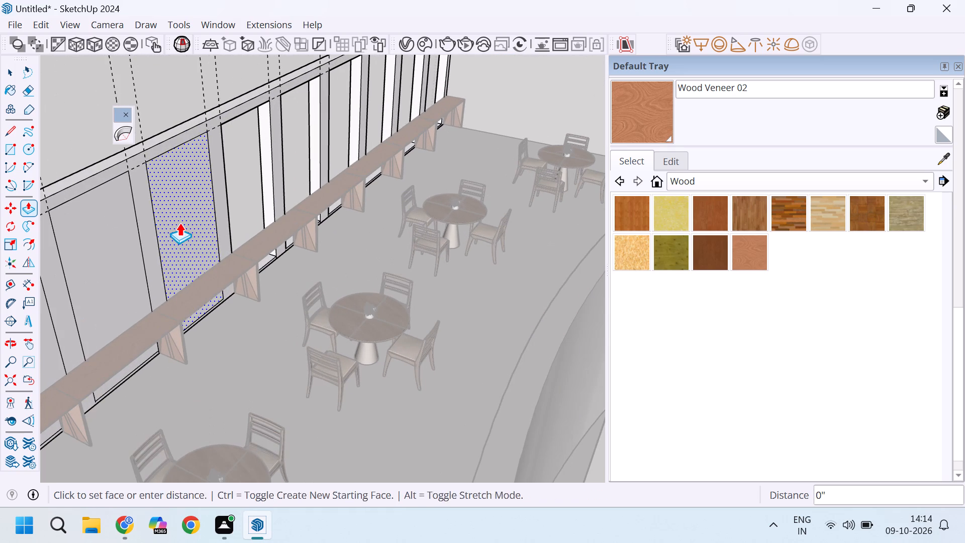
{"action": "scroll", "coordinate": [258, 185], "scroll_direction": "down", "scroll_amount": 7}
{"action": "scroll", "coordinate": [166, 222], "scroll_direction": "up", "scroll_amount": 8}
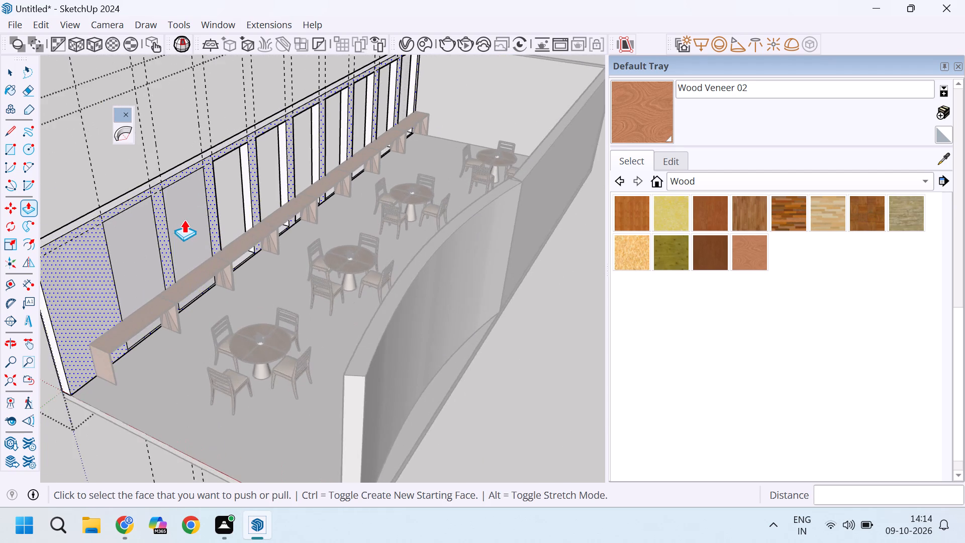
{"action": "double_click", "coordinate": [185, 220]}
{"action": "double_click", "coordinate": [124, 244]}
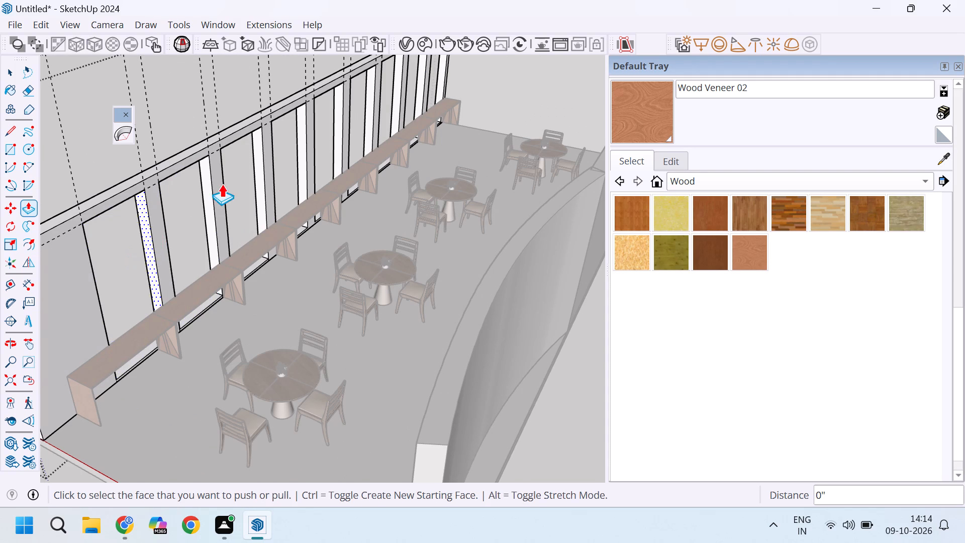
Examine the row of cut openings along the long wall from several angles and distances.
{"action": "scroll", "coordinate": [285, 143], "scroll_direction": "down", "scroll_amount": 5}
{"action": "scroll", "coordinate": [137, 243], "scroll_direction": "up", "scroll_amount": 3}
{"action": "scroll", "coordinate": [311, 228], "scroll_direction": "down", "scroll_amount": 5}
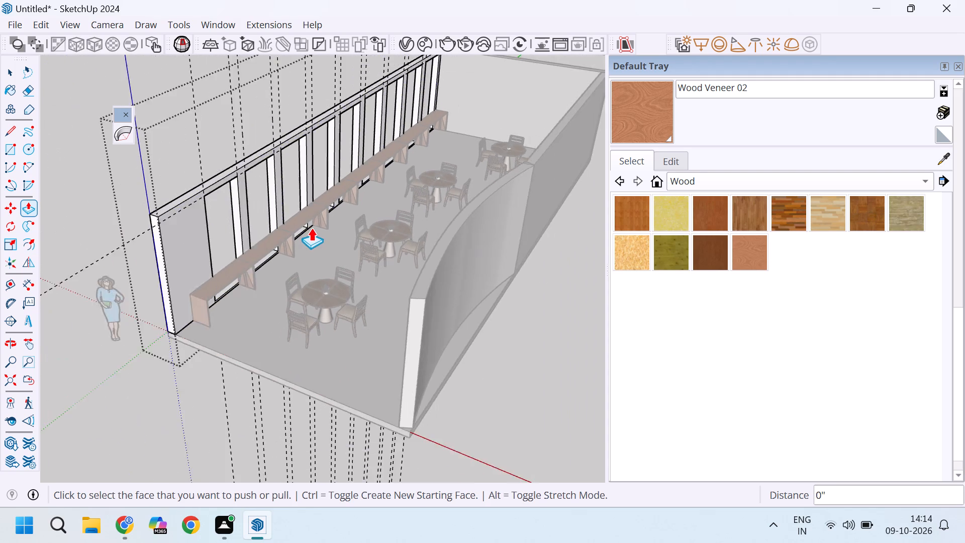
{"action": "scroll", "coordinate": [311, 228], "scroll_direction": "down", "scroll_amount": 1}
{"action": "scroll", "coordinate": [299, 246], "scroll_direction": "up", "scroll_amount": 7}
{"action": "key", "text": "space"}
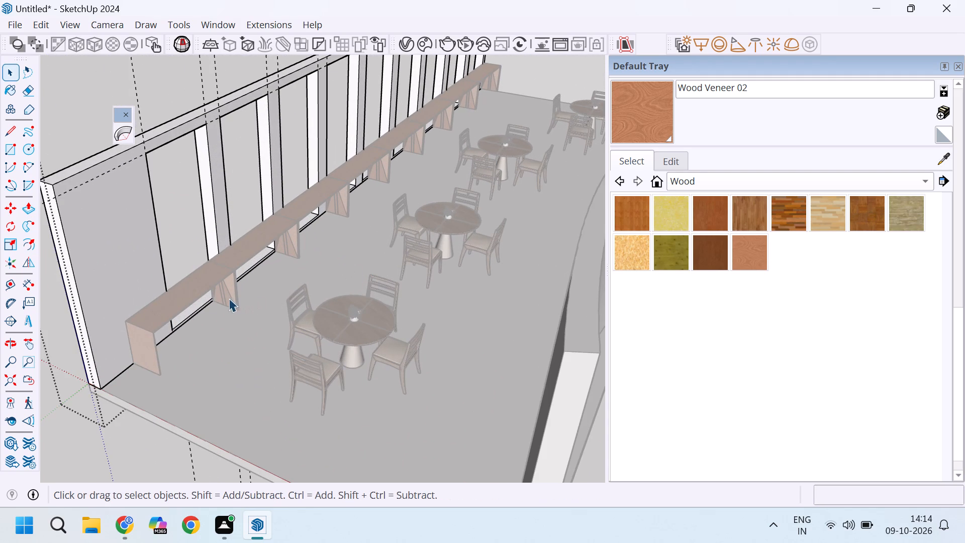
{"action": "middle_click_drag", "start_coordinate": [207, 303], "coordinate": [262, 277]}
{"action": "scroll", "coordinate": [262, 277], "scroll_direction": "down", "scroll_amount": 4}
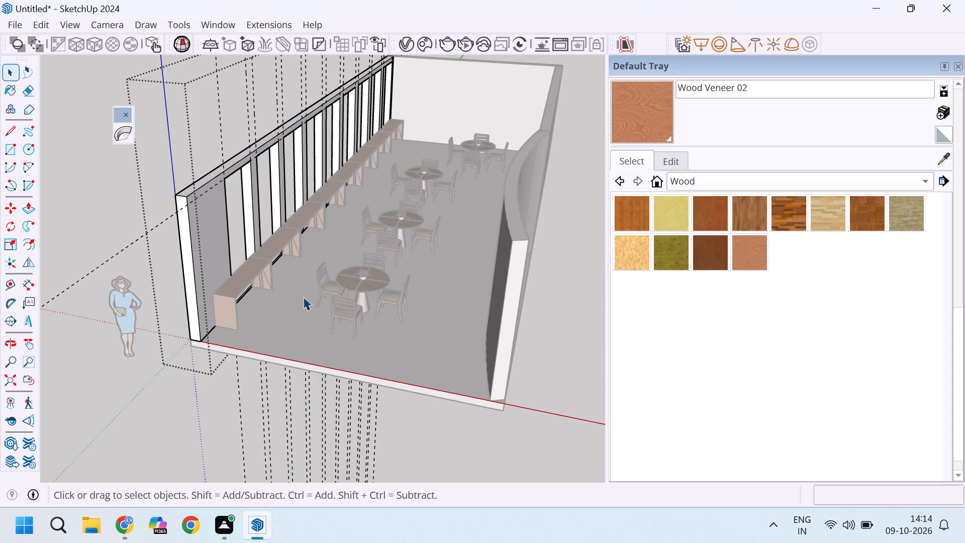
{"action": "scroll", "coordinate": [159, 274], "scroll_direction": "down", "scroll_amount": 3}
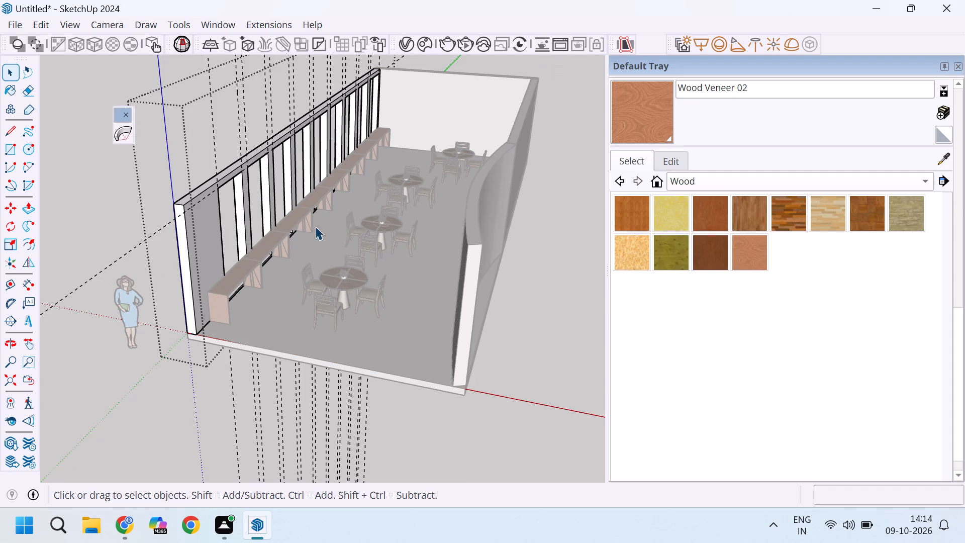
{"action": "scroll", "coordinate": [328, 214], "scroll_direction": "up", "scroll_amount": 3}
{"action": "scroll", "coordinate": [266, 228], "scroll_direction": "up", "scroll_amount": 2}
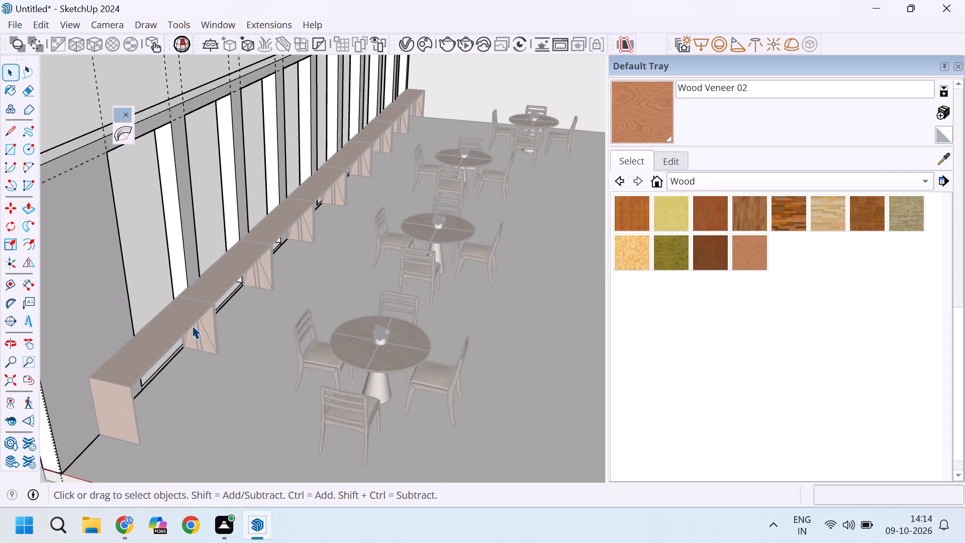
{"action": "scroll", "coordinate": [192, 325], "scroll_direction": "down", "scroll_amount": 2}
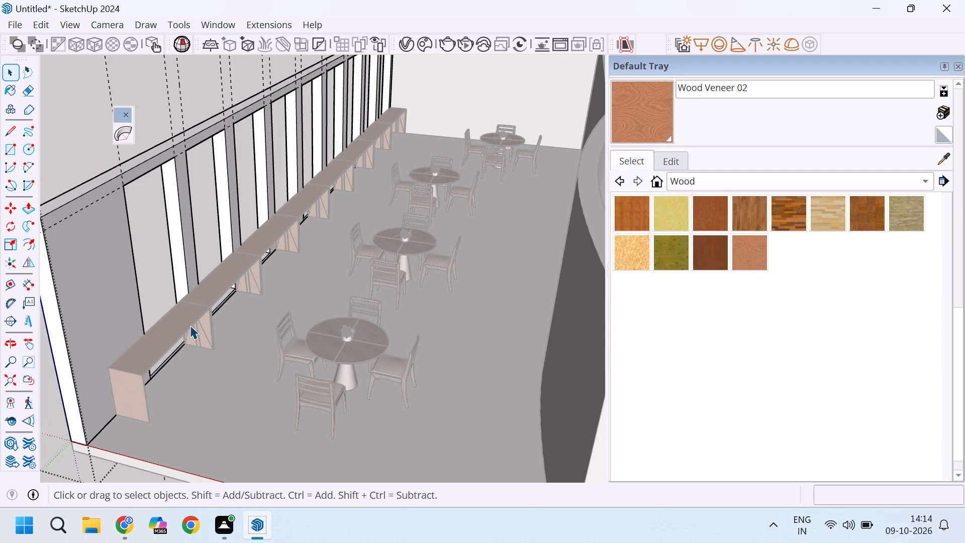
{"action": "scroll", "coordinate": [190, 325], "scroll_direction": "down", "scroll_amount": 9}
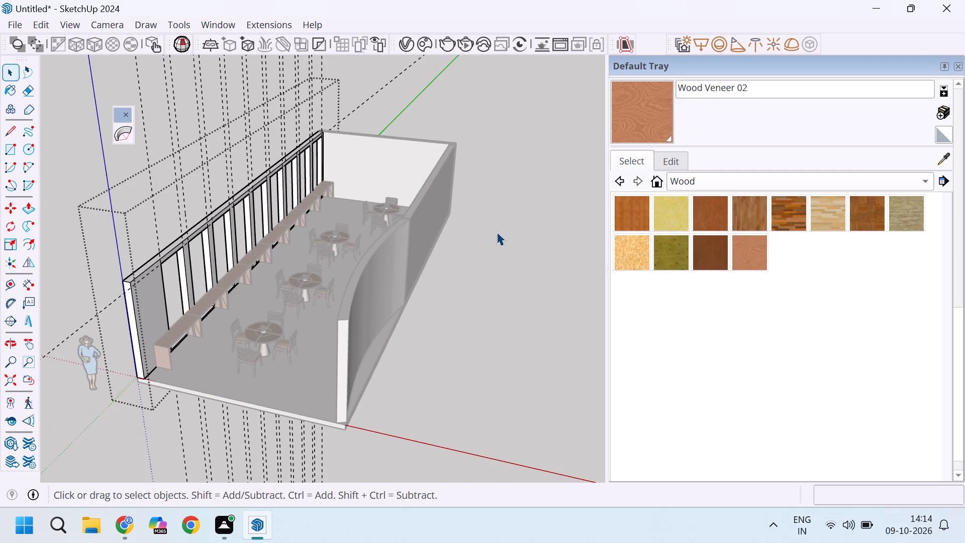
Leave the wall group and delete all guides in the model.
{"action": "left_click", "coordinate": [497, 232]}
{"action": "scroll", "coordinate": [132, 274], "scroll_direction": "up", "scroll_amount": 5}
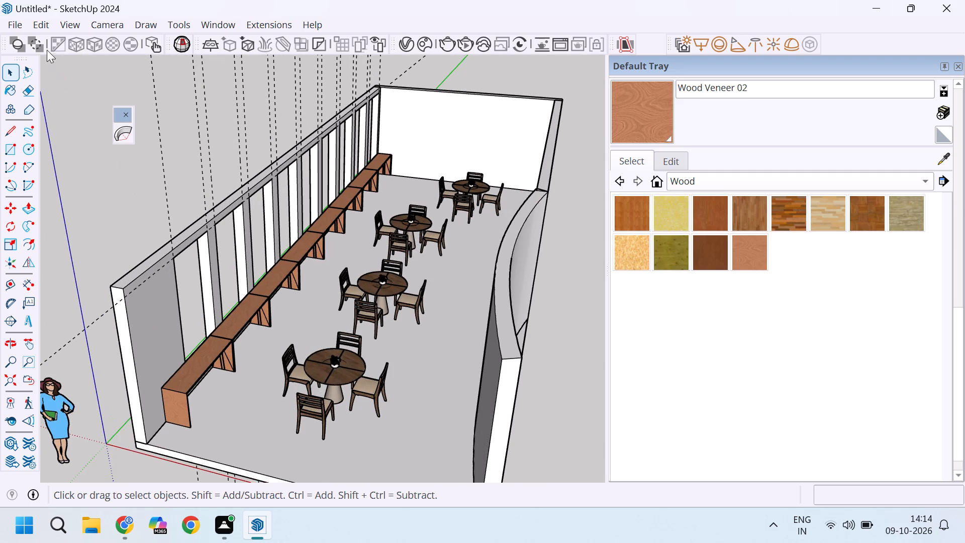
{"action": "left_click", "coordinate": [40, 24]}
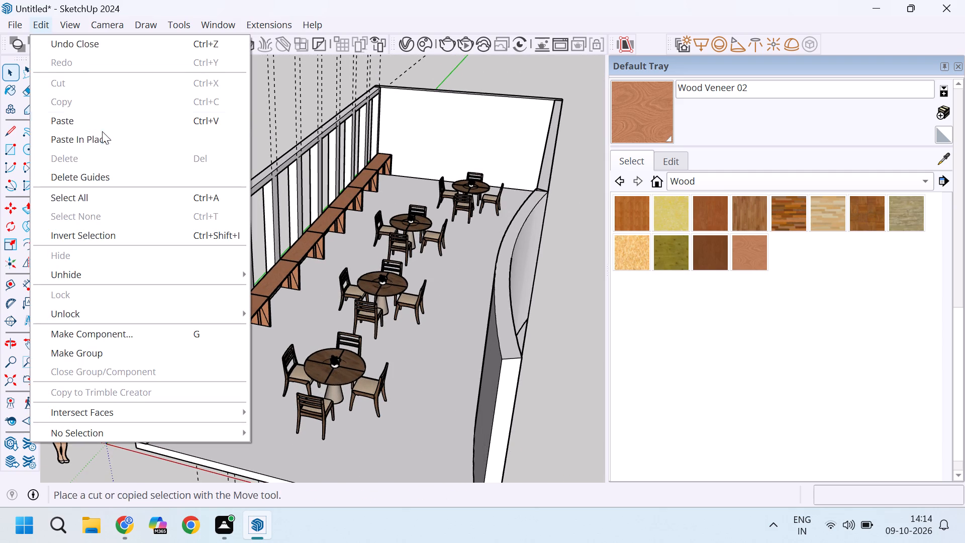
{"action": "left_click", "coordinate": [96, 175]}
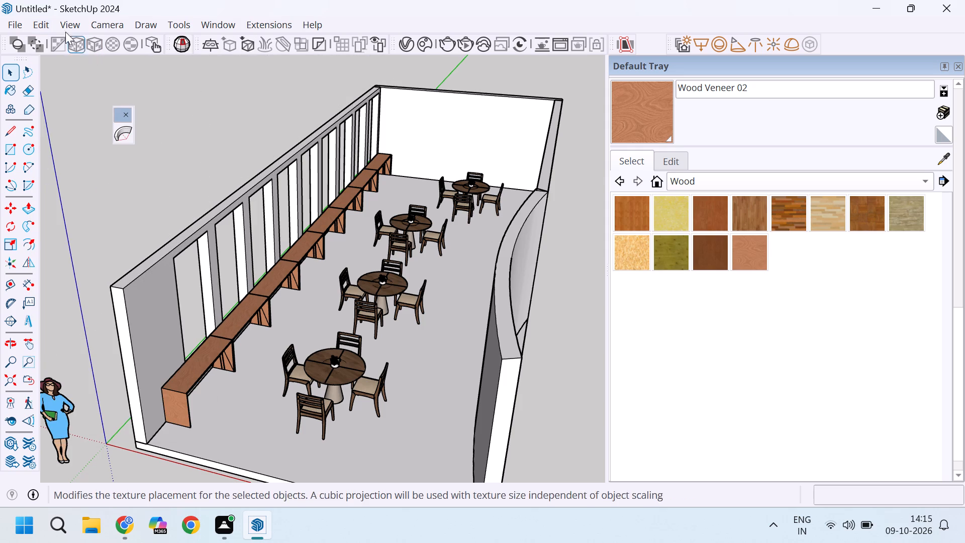
Paste the copied bay rectangles in place over the wall openings.
{"action": "left_click", "coordinate": [53, 26]}
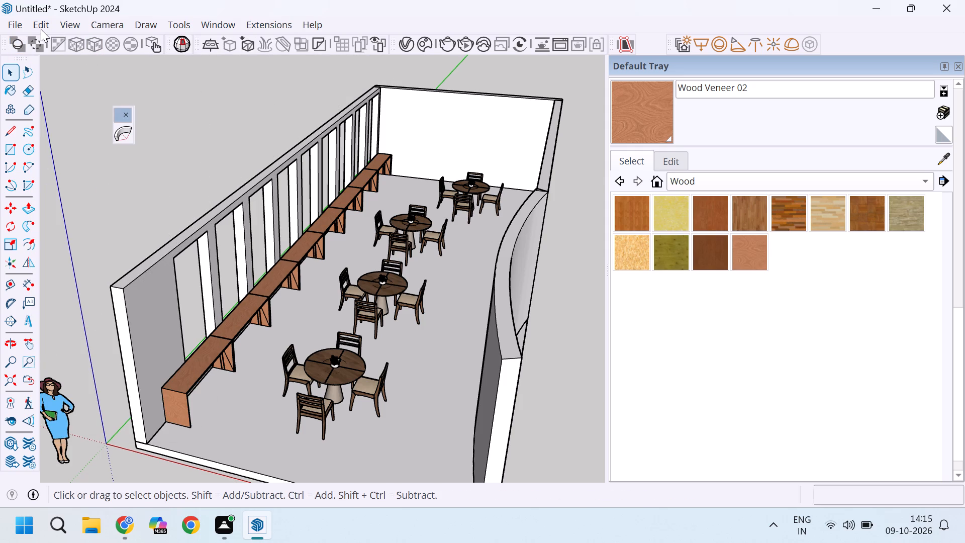
{"action": "left_click", "coordinate": [41, 25]}
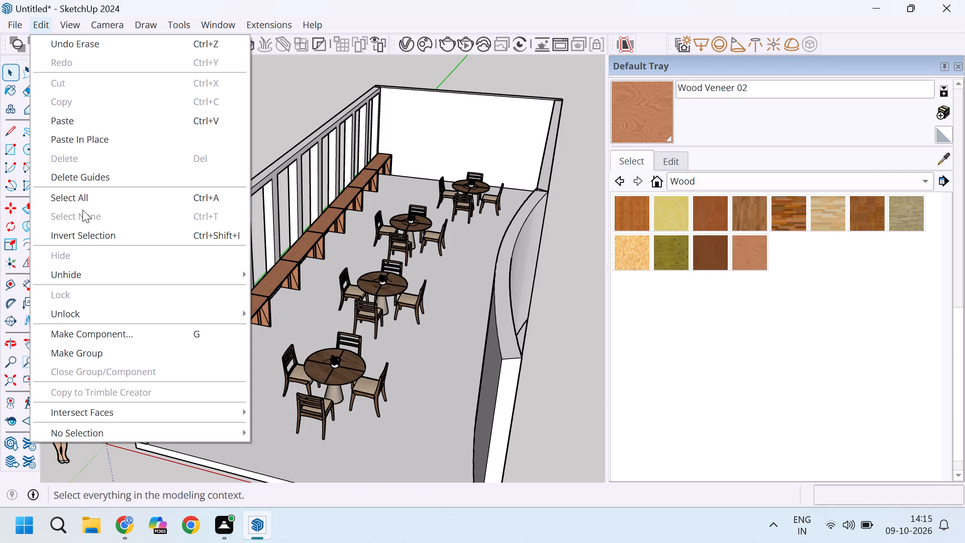
{"action": "left_click", "coordinate": [100, 140]}
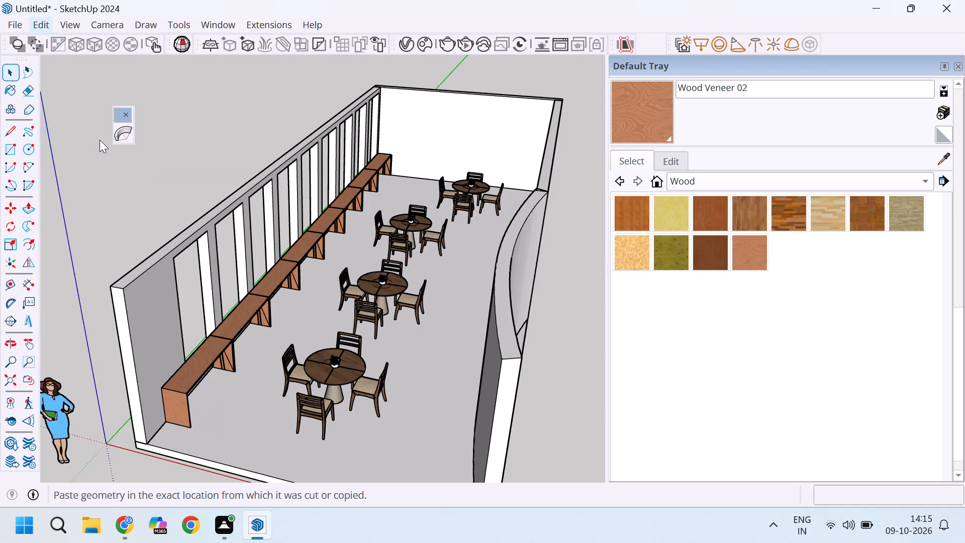
Push/Pull the pasted bay rectangle nearest the wall's open end by 0.5" to form a thin panel.
{"action": "scroll", "coordinate": [184, 449], "scroll_direction": "up", "scroll_amount": 4}
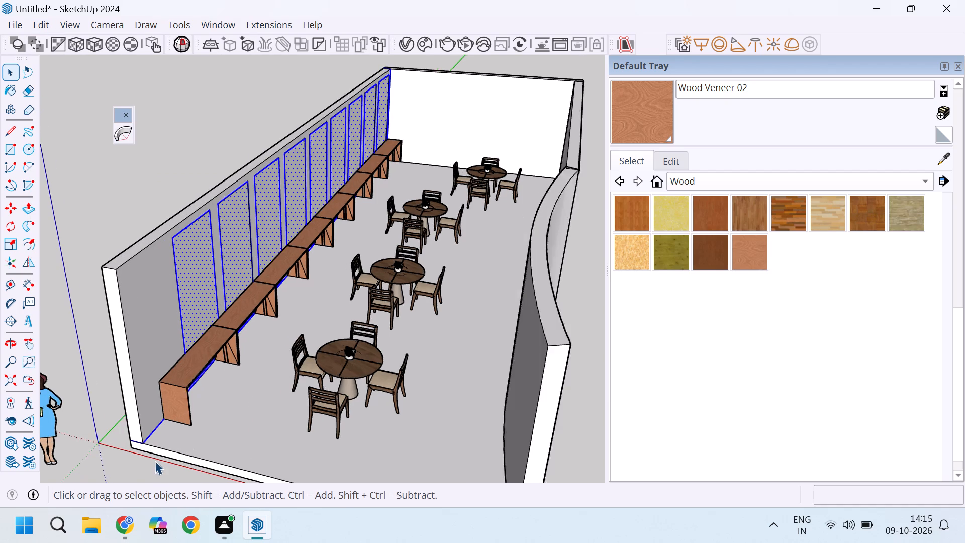
{"action": "scroll", "coordinate": [141, 441], "scroll_direction": "up", "scroll_amount": 5}
{"action": "scroll", "coordinate": [369, 247], "scroll_direction": "down", "scroll_amount": 3}
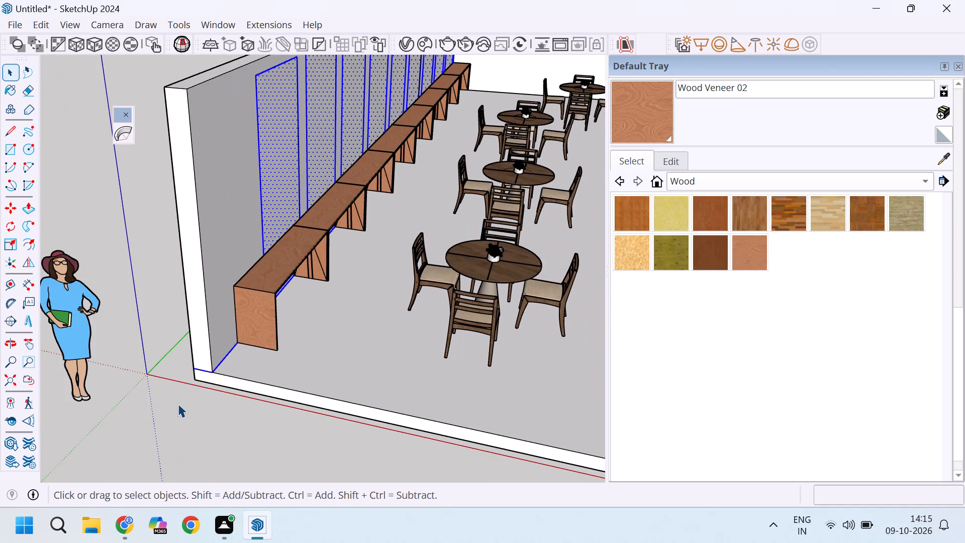
{"action": "scroll", "coordinate": [181, 397], "scroll_direction": "up", "scroll_amount": 4}
{"action": "scroll", "coordinate": [219, 373], "scroll_direction": "up", "scroll_amount": 3}
{"action": "scroll", "coordinate": [228, 365], "scroll_direction": "down", "scroll_amount": 4}
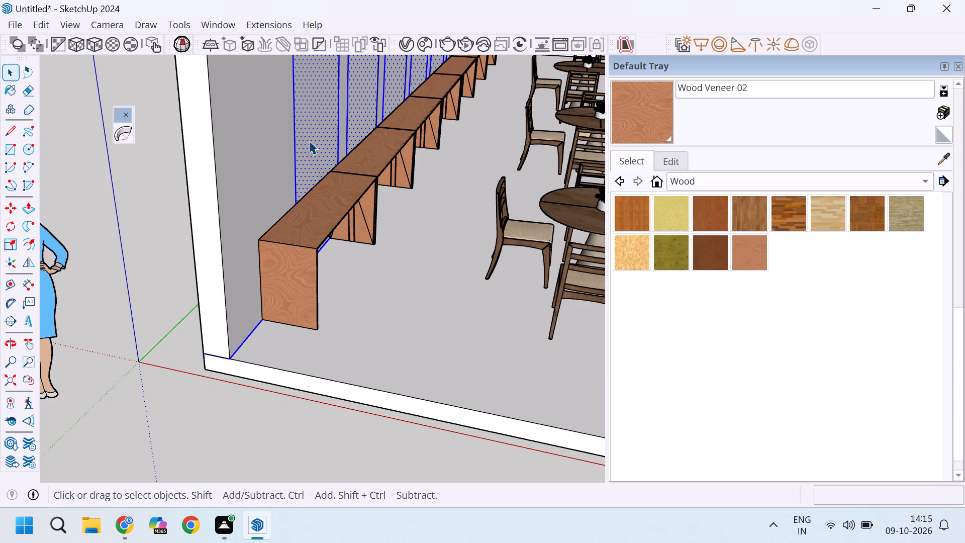
{"action": "scroll", "coordinate": [309, 141], "scroll_direction": "down", "scroll_amount": 4}
{"action": "scroll", "coordinate": [320, 137], "scroll_direction": "up", "scroll_amount": 3}
{"action": "key", "text": "p"}
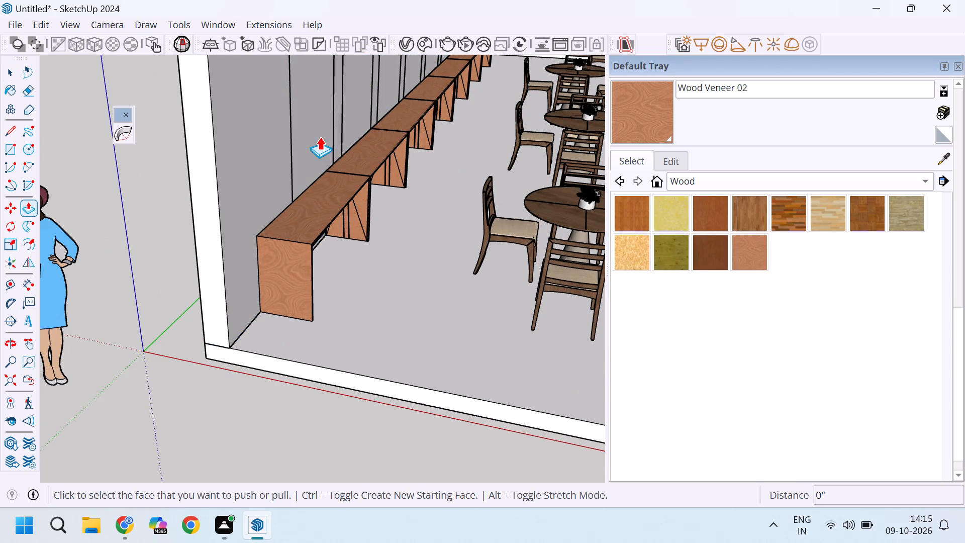
{"action": "left_click", "coordinate": [303, 122]}
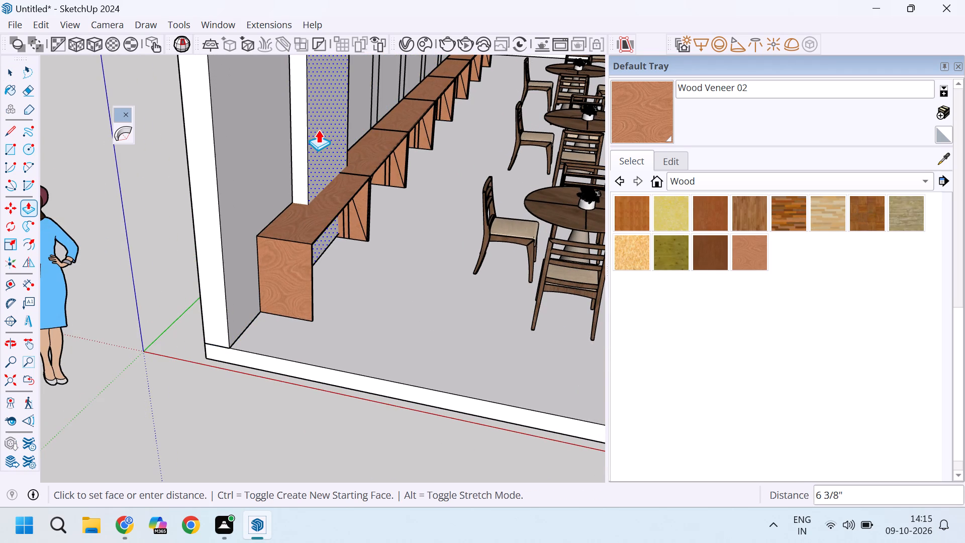
{"action": "key", "text": "period"}
{"action": "key", "text": "5"}
{"action": "key", "text": "Return"}
{"action": "key", "text": "space"}
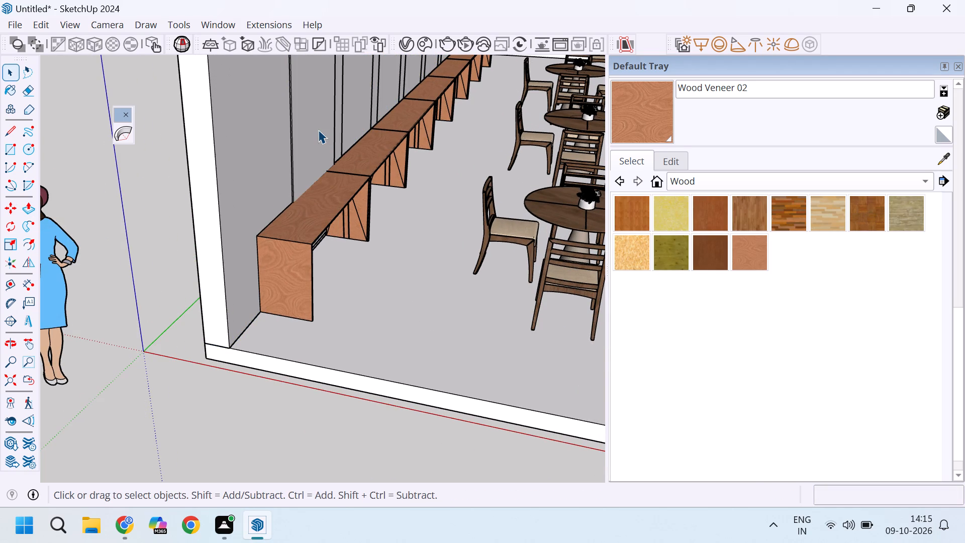
Examine the first thin panel and the neighbouring flat bay rectangles along the wall up close.
{"action": "scroll", "coordinate": [318, 130], "scroll_direction": "down", "scroll_amount": 3}
{"action": "middle_click_drag", "start_coordinate": [327, 110], "coordinate": [327, 170]}
{"action": "scroll", "coordinate": [316, 189], "scroll_direction": "down", "scroll_amount": 6}
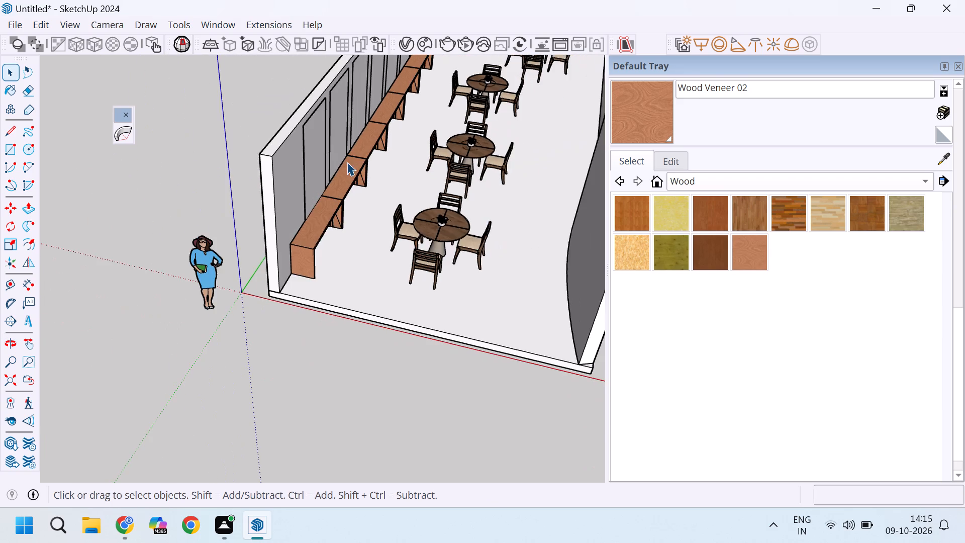
{"action": "scroll", "coordinate": [339, 102], "scroll_direction": "up", "scroll_amount": 11}
{"action": "scroll", "coordinate": [322, 222], "scroll_direction": "down", "scroll_amount": 8}
{"action": "scroll", "coordinate": [328, 184], "scroll_direction": "up", "scroll_amount": 3}
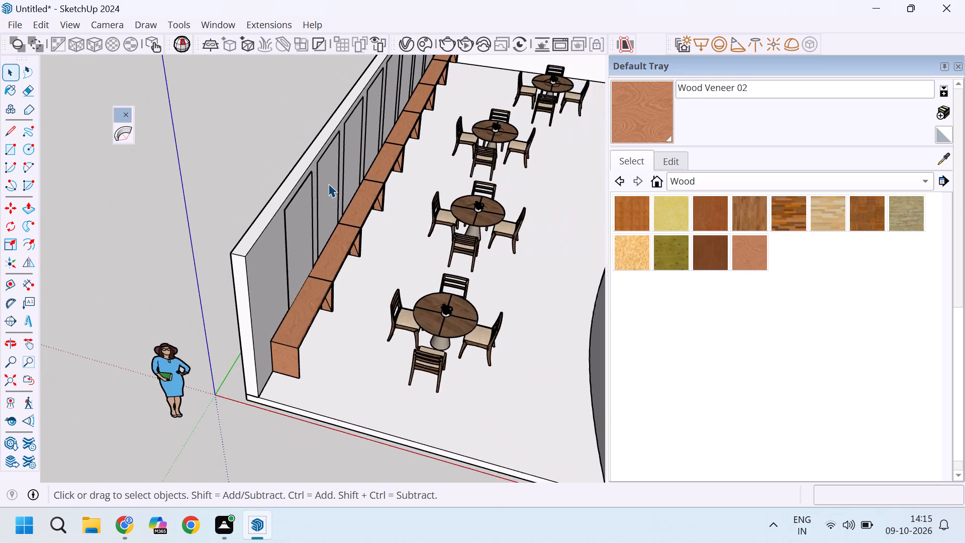
{"action": "scroll", "coordinate": [328, 184], "scroll_direction": "up", "scroll_amount": 6}
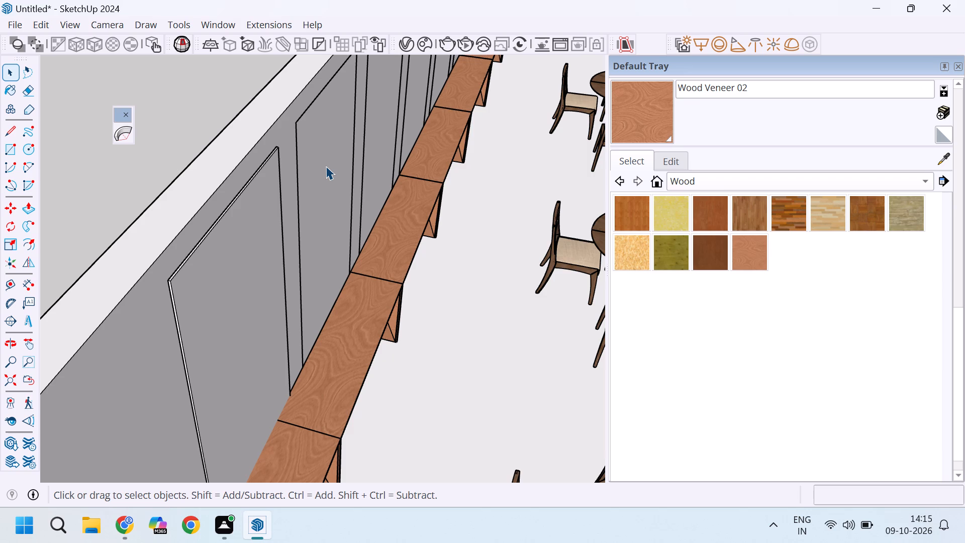
Examine the top corner of the first thin panel and the neighbouring bay rectangles up close.
{"action": "scroll", "coordinate": [155, 323], "scroll_direction": "up", "scroll_amount": 4}
{"action": "scroll", "coordinate": [160, 247], "scroll_direction": "up", "scroll_amount": 7}
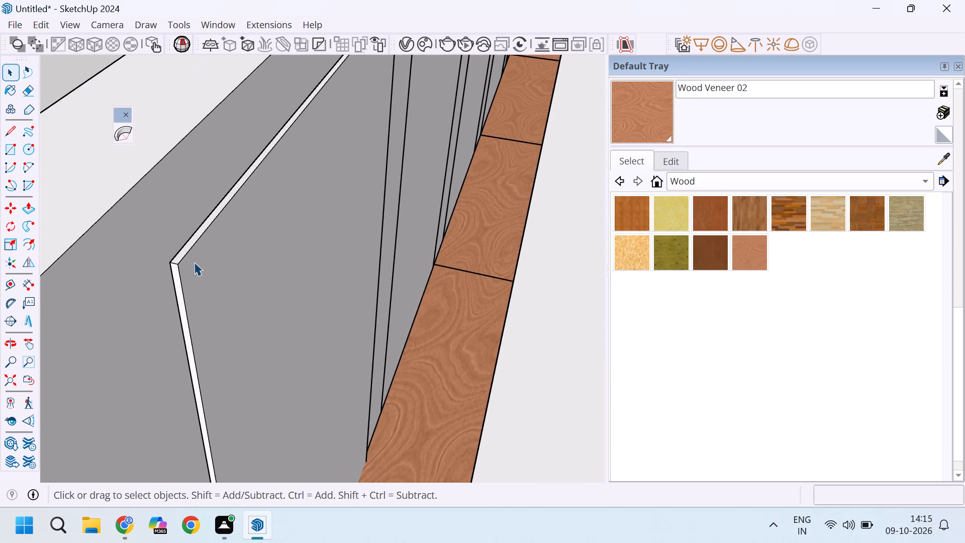
{"action": "scroll", "coordinate": [194, 262], "scroll_direction": "up", "scroll_amount": 6}
{"action": "scroll", "coordinate": [132, 255], "scroll_direction": "up", "scroll_amount": 4}
{"action": "scroll", "coordinate": [163, 254], "scroll_direction": "down", "scroll_amount": 14}
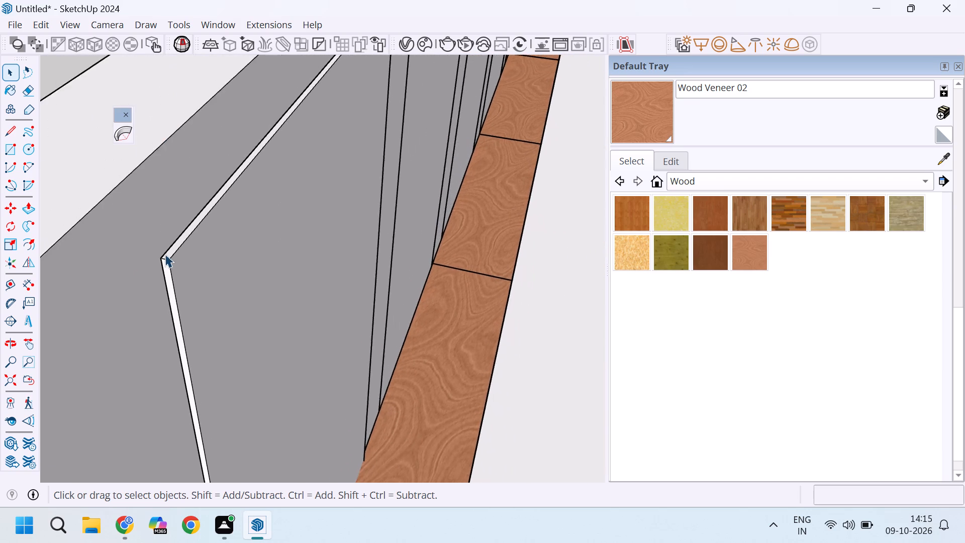
{"action": "scroll", "coordinate": [165, 254], "scroll_direction": "down", "scroll_amount": 16}
{"action": "scroll", "coordinate": [265, 214], "scroll_direction": "up", "scroll_amount": 3}
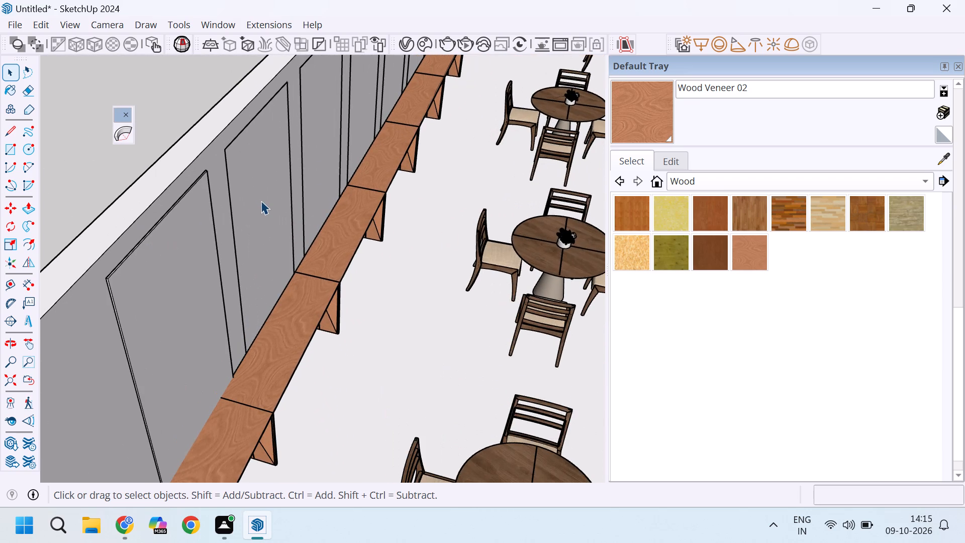
Repeat the 0.5" Push/Pull on the next four bay rectangles along the long wall after the first panel.
{"action": "key", "text": "p"}
{"action": "double_click", "coordinate": [261, 186]}
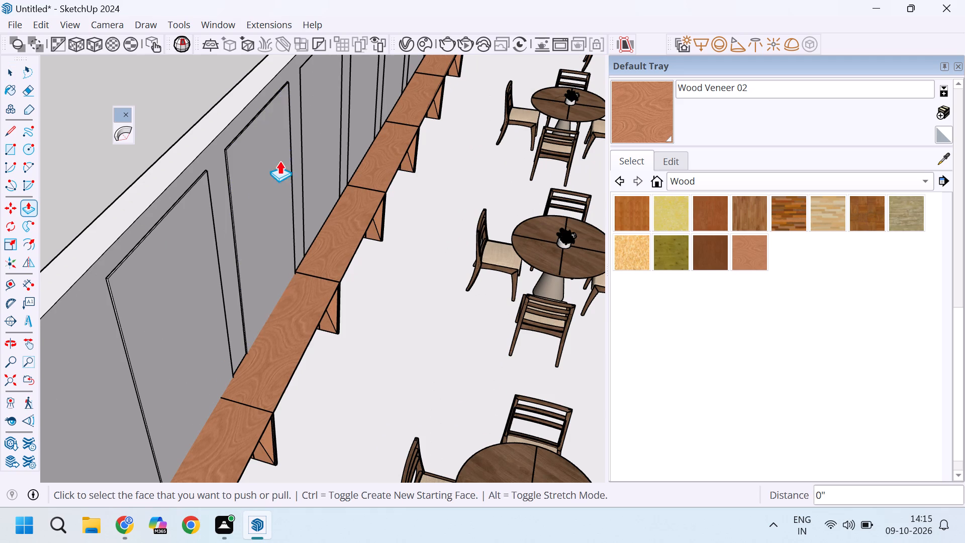
{"action": "double_click", "coordinate": [312, 117]}
{"action": "scroll", "coordinate": [190, 227], "scroll_direction": "down", "scroll_amount": 11}
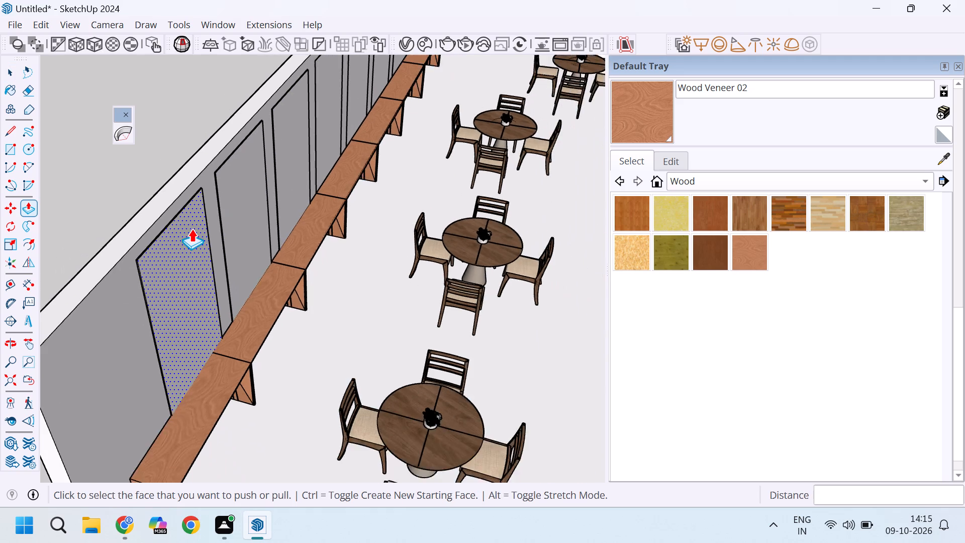
{"action": "scroll", "coordinate": [312, 128], "scroll_direction": "up", "scroll_amount": 4}
{"action": "double_click", "coordinate": [310, 119]}
{"action": "scroll", "coordinate": [247, 246], "scroll_direction": "down", "scroll_amount": 4}
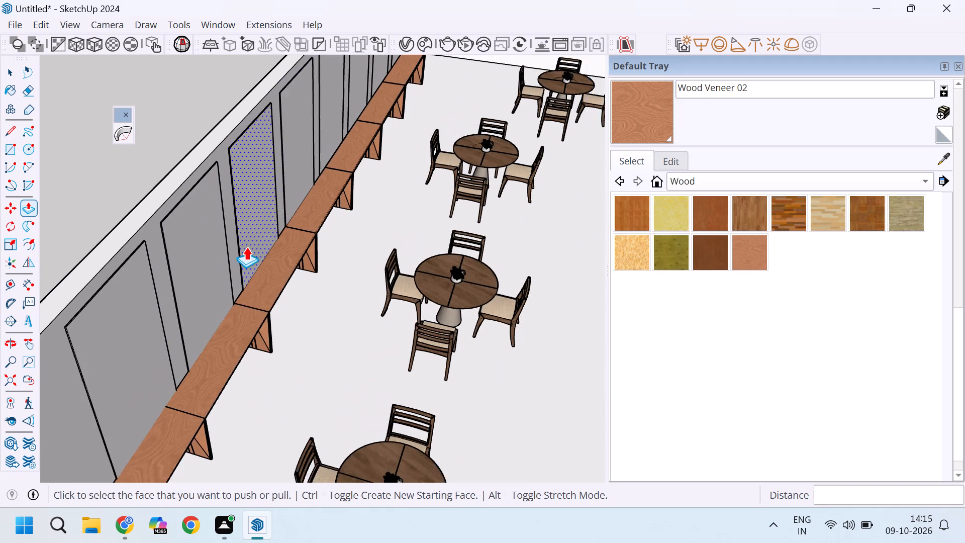
{"action": "scroll", "coordinate": [246, 247], "scroll_direction": "down", "scroll_amount": 5}
{"action": "scroll", "coordinate": [296, 138], "scroll_direction": "up", "scroll_amount": 20}
{"action": "scroll", "coordinate": [296, 138], "scroll_direction": "up", "scroll_amount": 2}
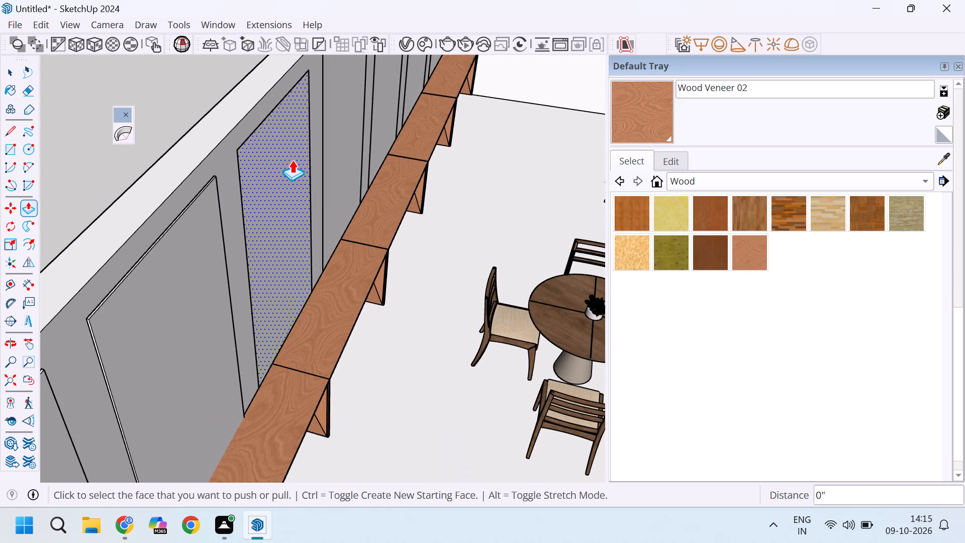
{"action": "double_click", "coordinate": [292, 160]}
{"action": "scroll", "coordinate": [194, 263], "scroll_direction": "down", "scroll_amount": 8}
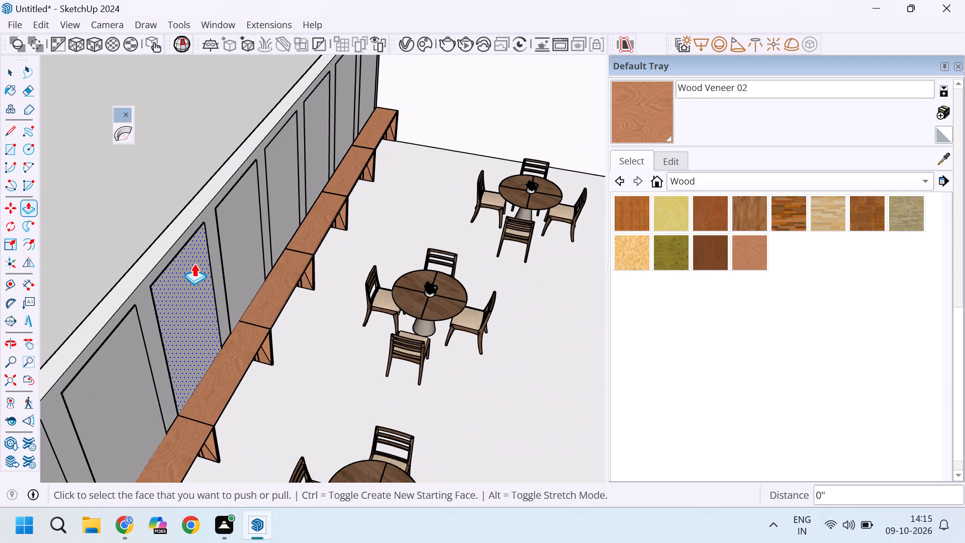
Repeat the 0.5" Push/Pull on the remaining four bay rectangles up to the wall's far end.
{"action": "scroll", "coordinate": [258, 226], "scroll_direction": "up", "scroll_amount": 6}
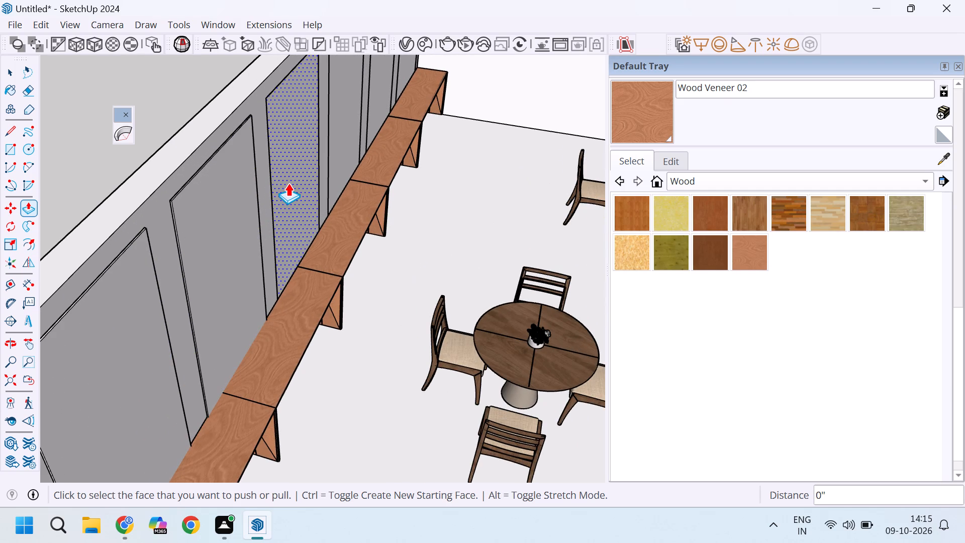
{"action": "double_click", "coordinate": [288, 183]}
{"action": "scroll", "coordinate": [264, 197], "scroll_direction": "down", "scroll_amount": 5}
{"action": "scroll", "coordinate": [336, 113], "scroll_direction": "up", "scroll_amount": 4}
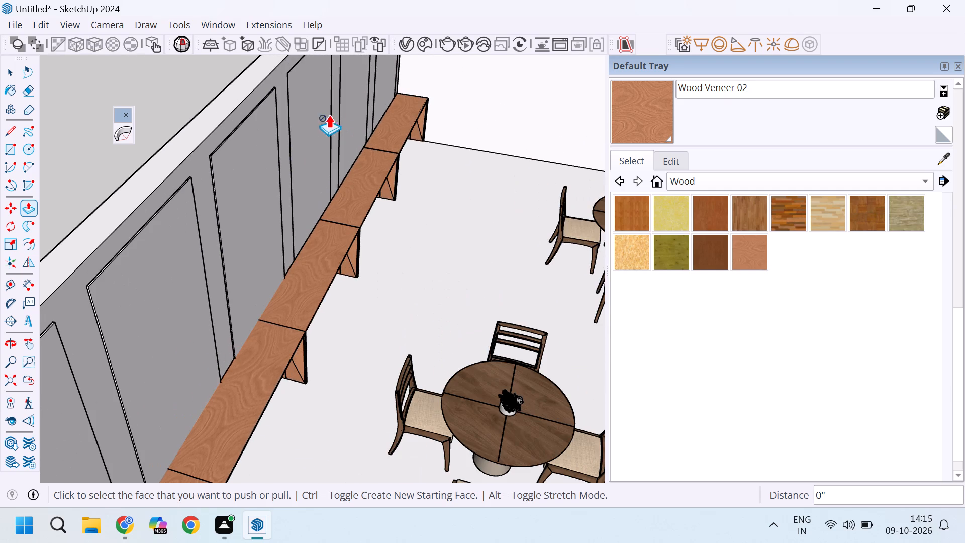
{"action": "double_click", "coordinate": [316, 122]}
{"action": "scroll", "coordinate": [327, 166], "scroll_direction": "down", "scroll_amount": 4}
{"action": "double_click", "coordinate": [349, 82]}
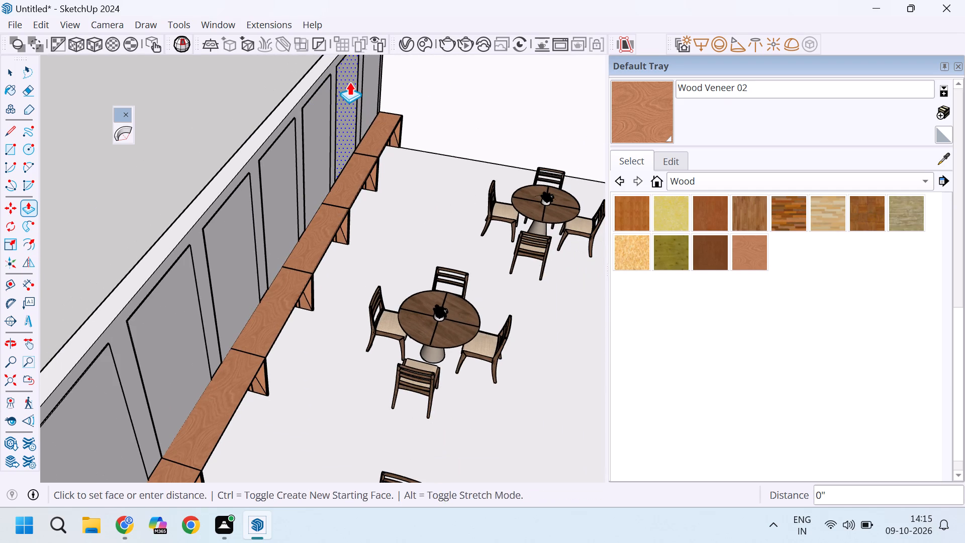
{"action": "scroll", "coordinate": [301, 190], "scroll_direction": "down", "scroll_amount": 5}
{"action": "scroll", "coordinate": [340, 107], "scroll_direction": "up", "scroll_amount": 9}
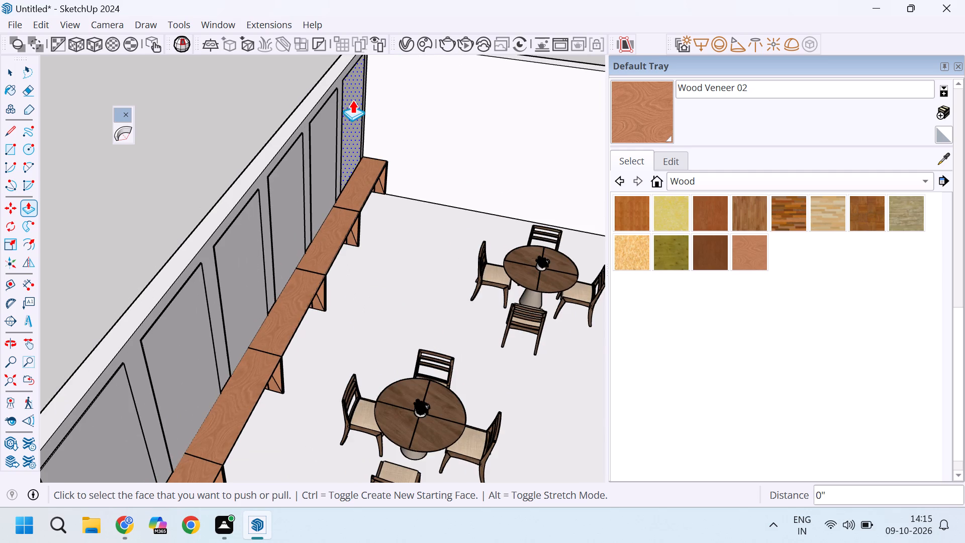
{"action": "scroll", "coordinate": [352, 101], "scroll_direction": "up", "scroll_amount": 3}
{"action": "double_click", "coordinate": [352, 101]}
{"action": "scroll", "coordinate": [351, 121], "scroll_direction": "down", "scroll_amount": 8}
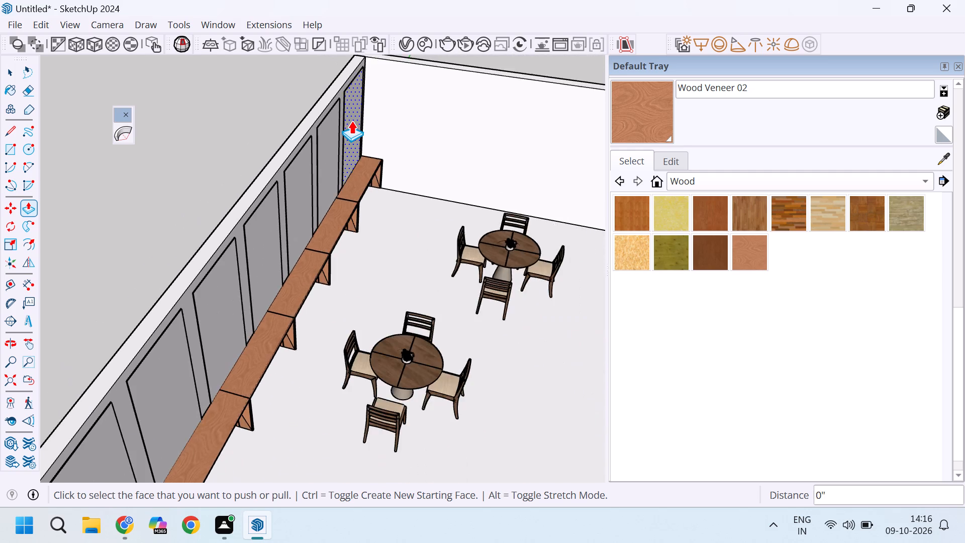
{"action": "scroll", "coordinate": [351, 121], "scroll_direction": "down", "scroll_amount": 6}
{"action": "key", "text": "space"}
Examine the lower corner of the panel nearest the wall's open end, beside the first bench.
{"action": "scroll", "coordinate": [256, 262], "scroll_direction": "up", "scroll_amount": 2}
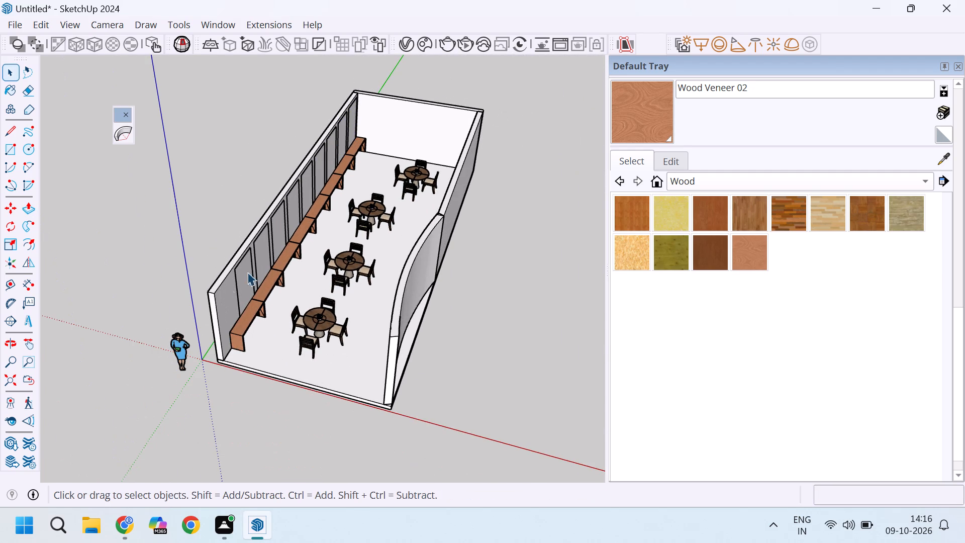
{"action": "scroll", "coordinate": [247, 272], "scroll_direction": "up", "scroll_amount": 8}
{"action": "middle_click_drag", "start_coordinate": [211, 387], "coordinate": [275, 234]}
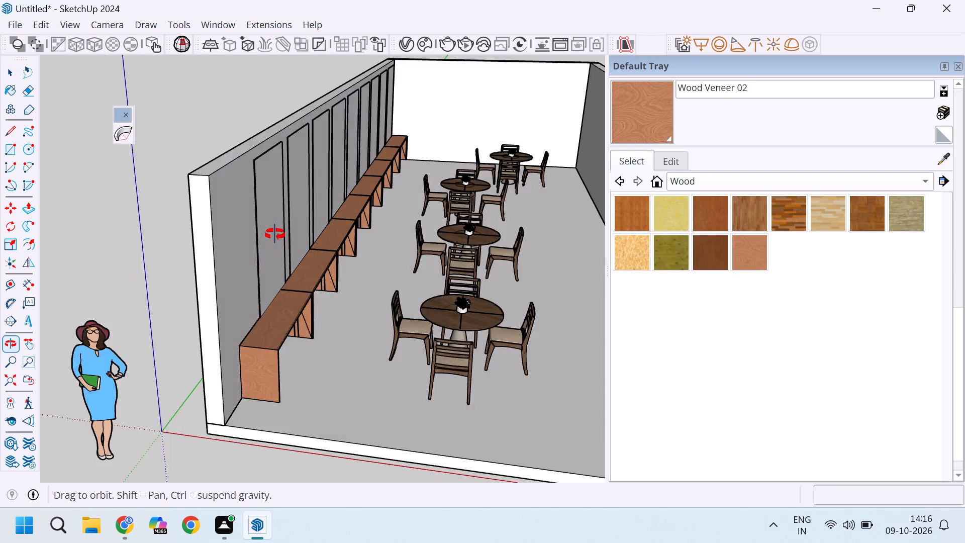
{"action": "middle_click_drag", "start_coordinate": [275, 234], "coordinate": [275, 234]}
{"action": "scroll", "coordinate": [275, 285], "scroll_direction": "up", "scroll_amount": 1}
{"action": "middle_click_drag", "start_coordinate": [320, 302], "coordinate": [297, 302]}
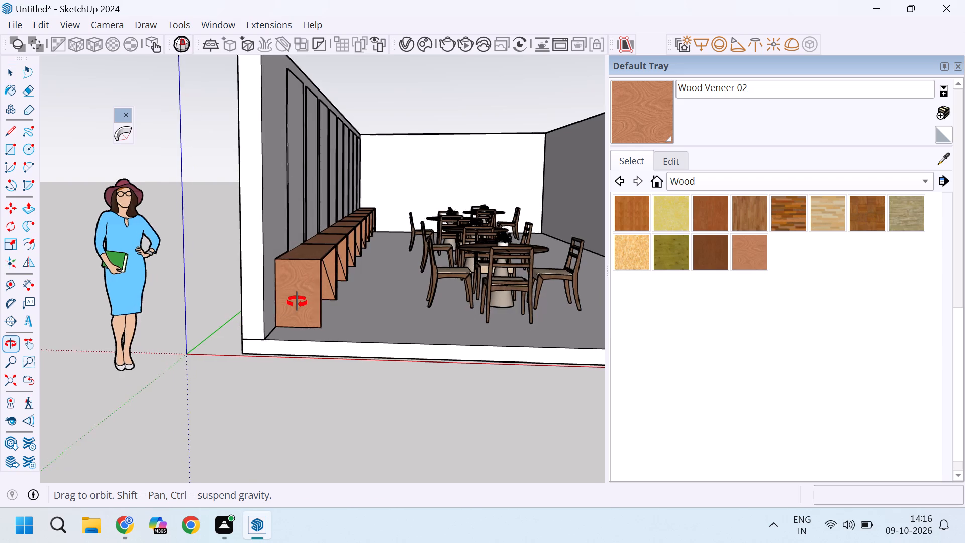
{"action": "middle_click_drag", "start_coordinate": [297, 302], "coordinate": [268, 302]}
{"action": "middle_click", "coordinate": [268, 302]}
{"action": "scroll", "coordinate": [268, 302], "scroll_direction": "up", "scroll_amount": 12}
{"action": "middle_click_drag", "start_coordinate": [270, 316], "coordinate": [237, 340]}
{"action": "scroll", "coordinate": [203, 339], "scroll_direction": "up", "scroll_amount": 16}
{"action": "scroll", "coordinate": [125, 363], "scroll_direction": "up", "scroll_amount": 3}
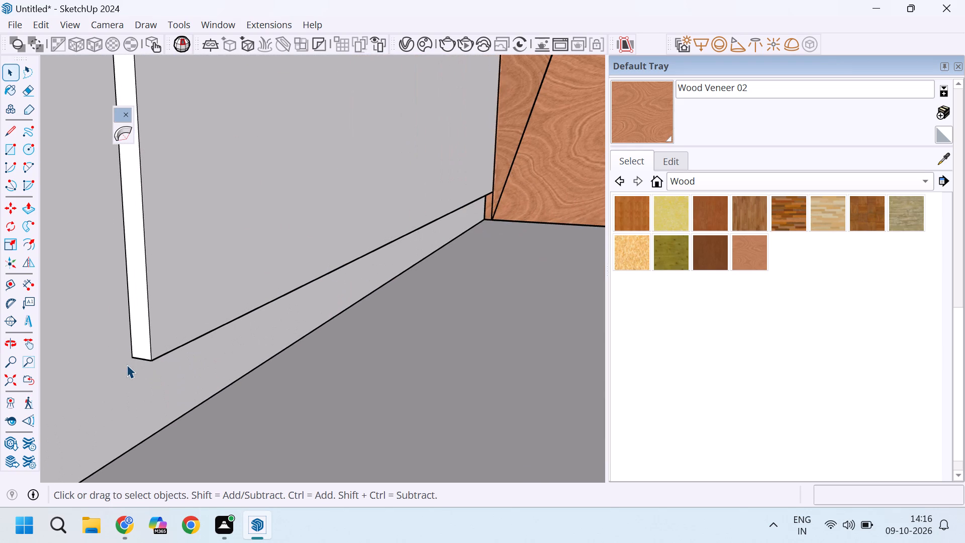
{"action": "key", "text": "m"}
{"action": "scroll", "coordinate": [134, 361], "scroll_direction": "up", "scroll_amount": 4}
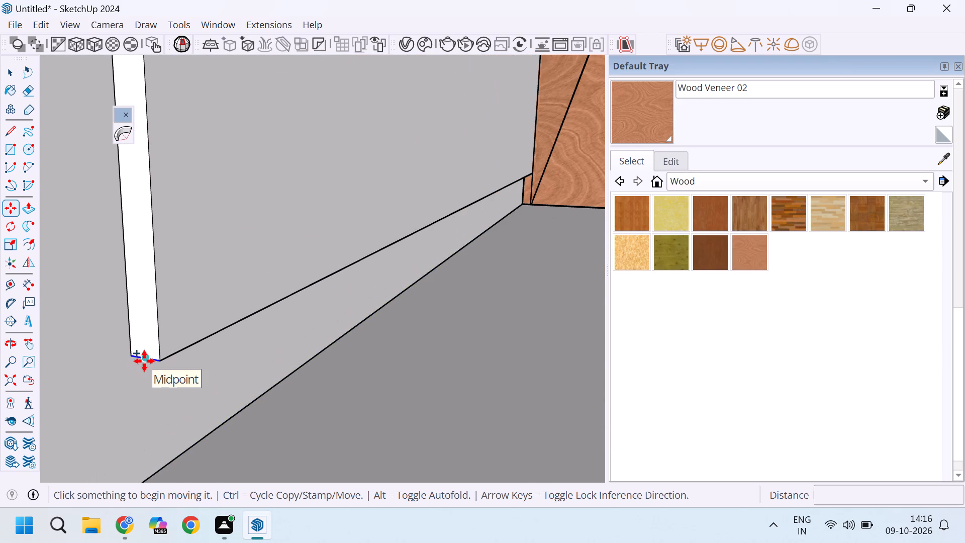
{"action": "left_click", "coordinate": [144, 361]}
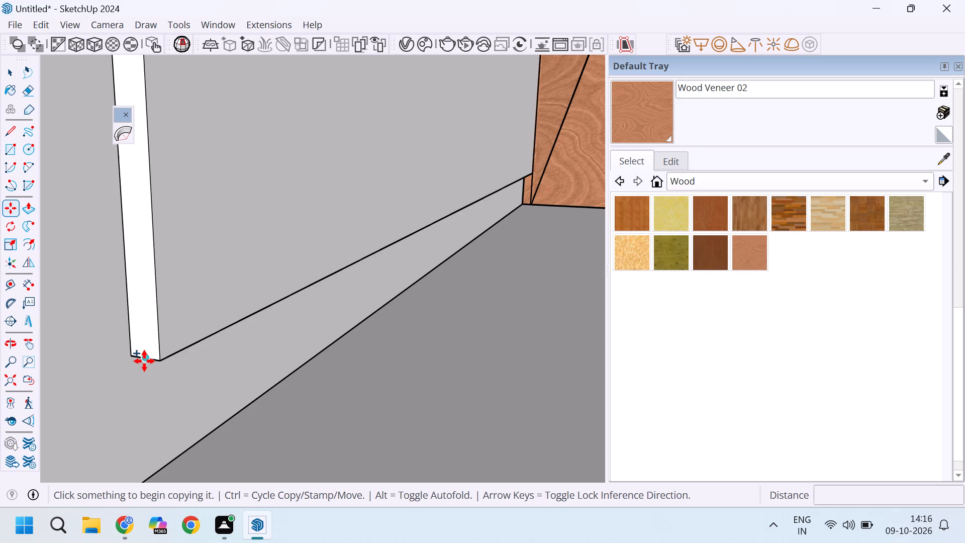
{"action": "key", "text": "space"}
Select the entire panel nearest the wall's open end, with all its faces and edges, and make it a group.
{"action": "left_click", "coordinate": [270, 264], "text": "ctrl"}
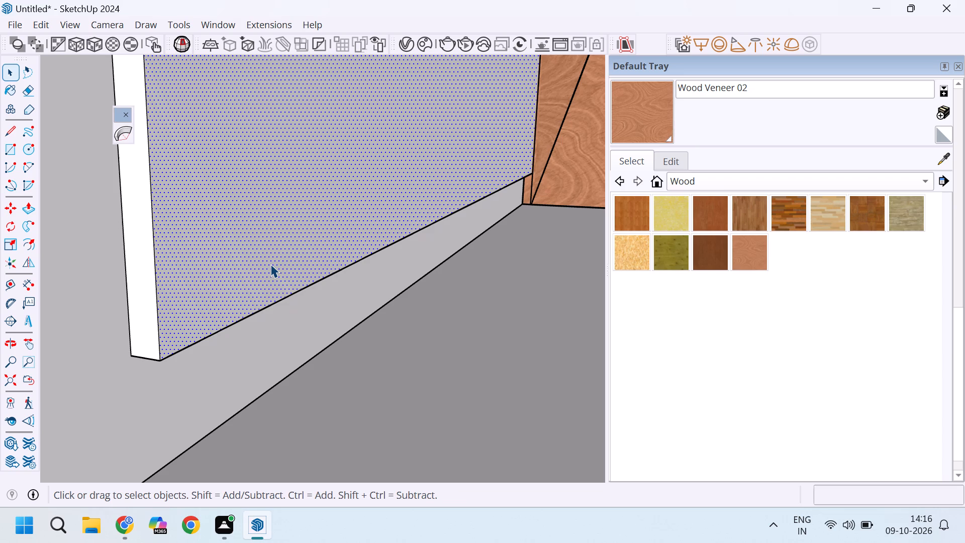
{"action": "double_click", "coordinate": [270, 264]}
{"action": "left_click", "coordinate": [270, 264]}
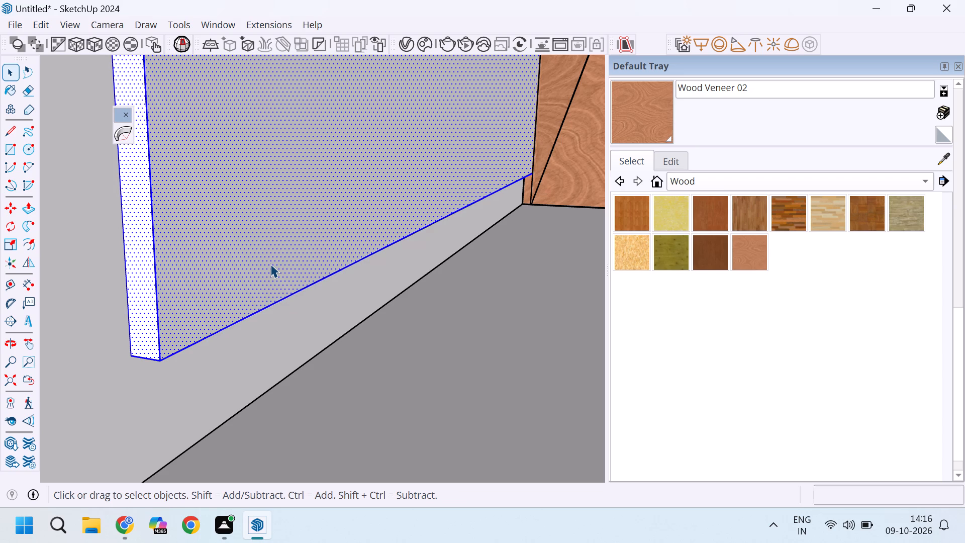
{"action": "triple_click", "coordinate": [270, 264]}
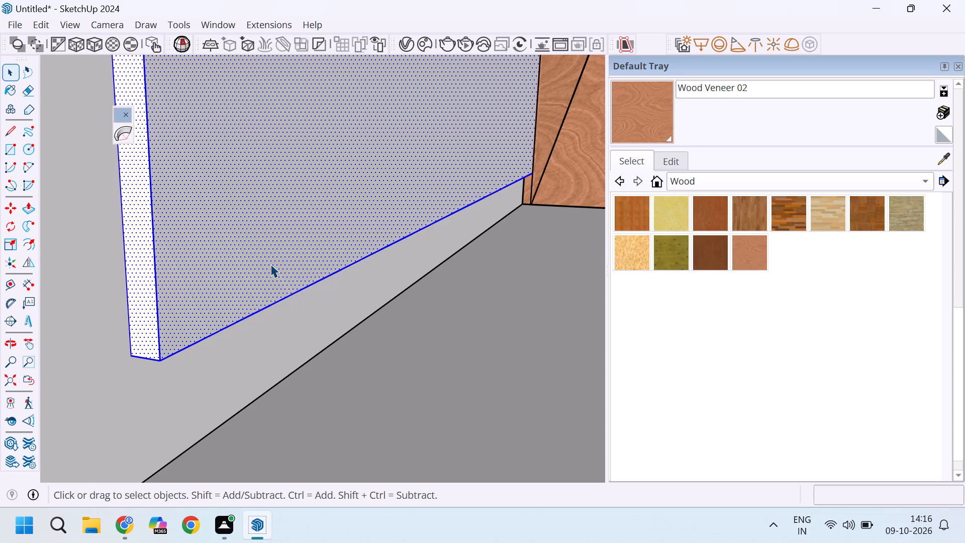
{"action": "right_click", "coordinate": [270, 264]}
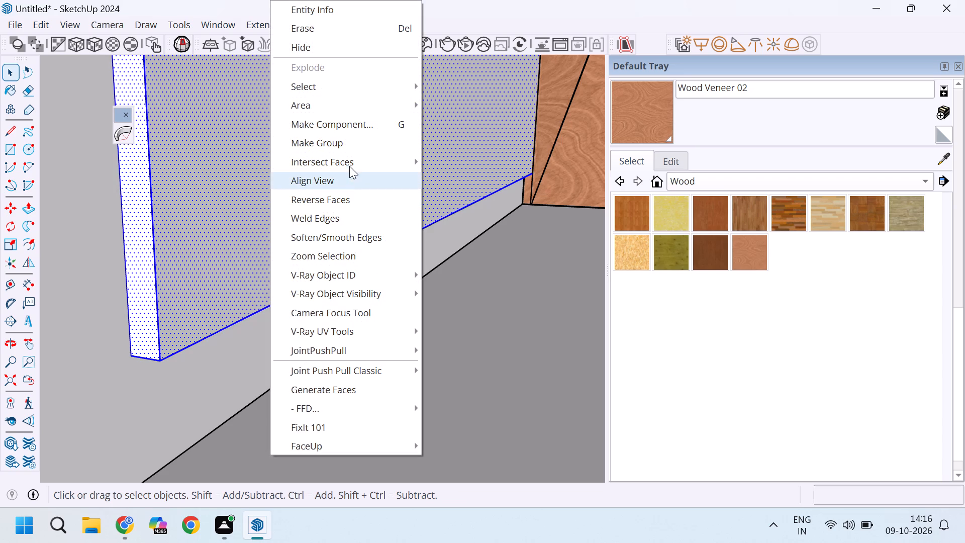
{"action": "left_click", "coordinate": [347, 150]}
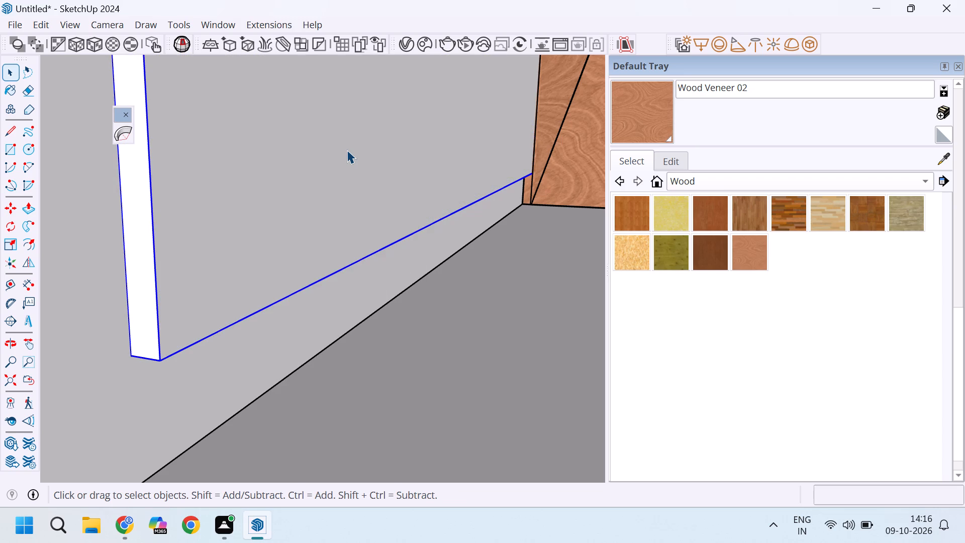
Add the whole second panel, with its connected faces and edges, to the selection alongside the grouped first panel.
{"action": "scroll", "coordinate": [347, 150], "scroll_direction": "down", "scroll_amount": 4}
{"action": "scroll", "coordinate": [294, 231], "scroll_direction": "down", "scroll_amount": 15}
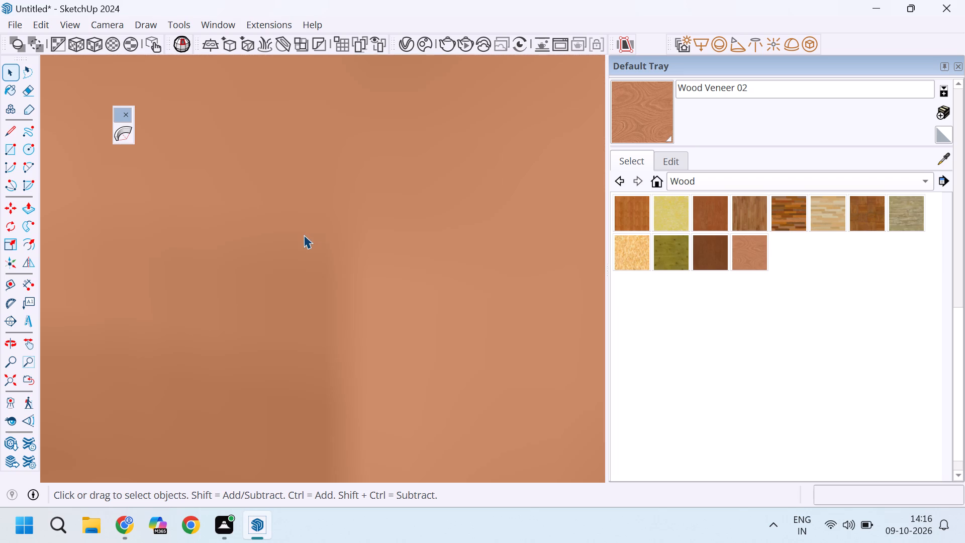
{"action": "scroll", "coordinate": [304, 235], "scroll_direction": "down", "scroll_amount": 20}
{"action": "scroll", "coordinate": [304, 235], "scroll_direction": "down", "scroll_amount": 20}
{"action": "scroll", "coordinate": [304, 235], "scroll_direction": "down", "scroll_amount": 3}
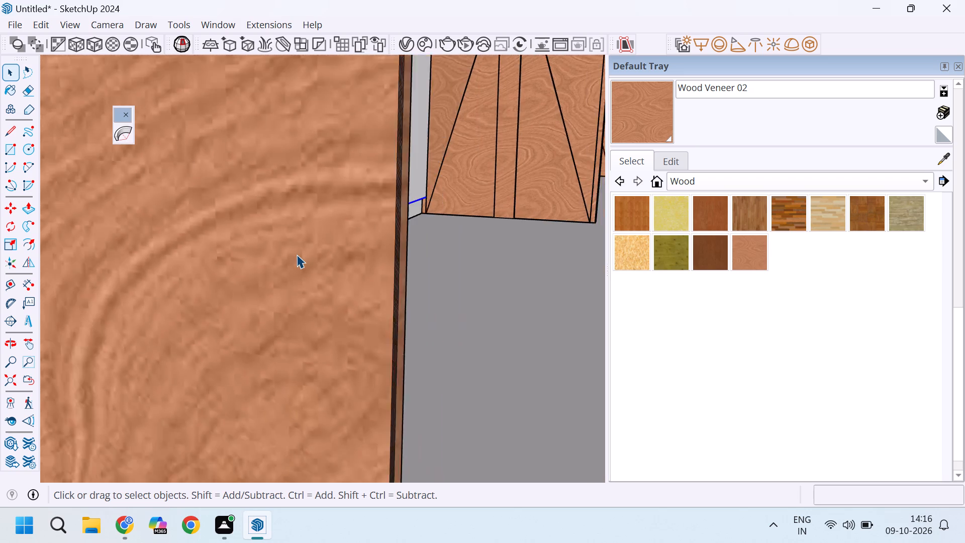
{"action": "scroll", "coordinate": [297, 254], "scroll_direction": "down", "scroll_amount": 20}
{"action": "scroll", "coordinate": [297, 254], "scroll_direction": "down", "scroll_amount": 4}
{"action": "middle_click_drag", "start_coordinate": [343, 200], "coordinate": [337, 252]}
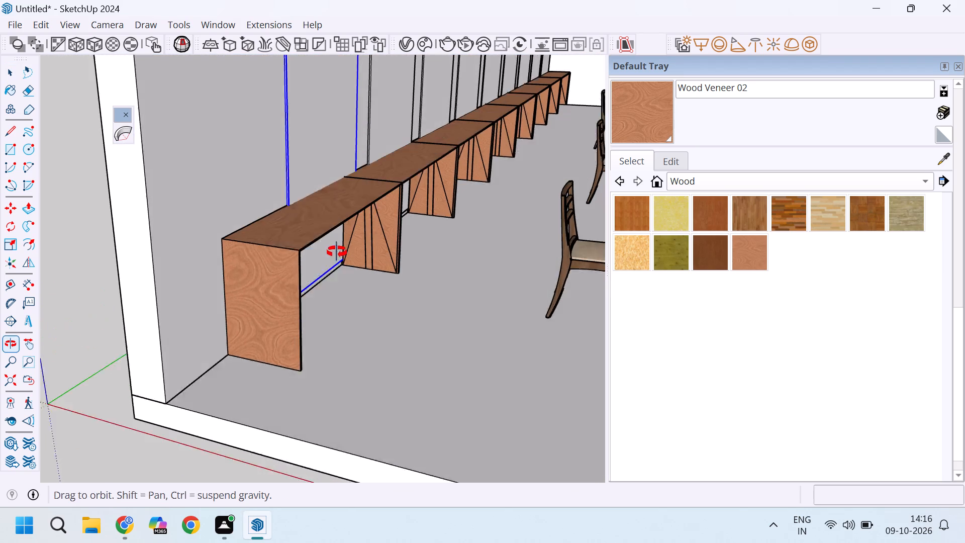
{"action": "middle_click_drag", "start_coordinate": [337, 252], "coordinate": [336, 252]}
{"action": "scroll", "coordinate": [381, 299], "scroll_direction": "down", "scroll_amount": 11}
{"action": "scroll", "coordinate": [409, 144], "scroll_direction": "up", "scroll_amount": 10}
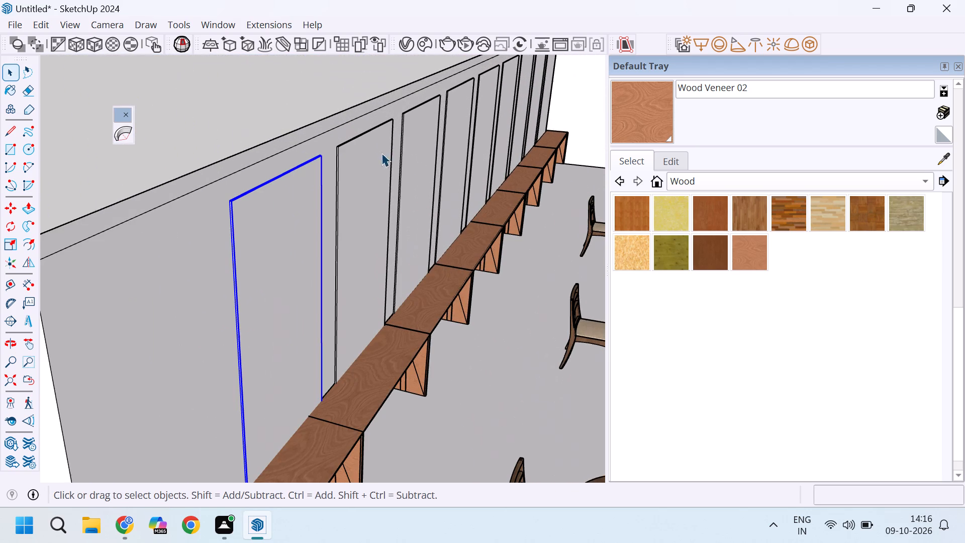
{"action": "double_click", "coordinate": [369, 193], "text": "ctrl"}
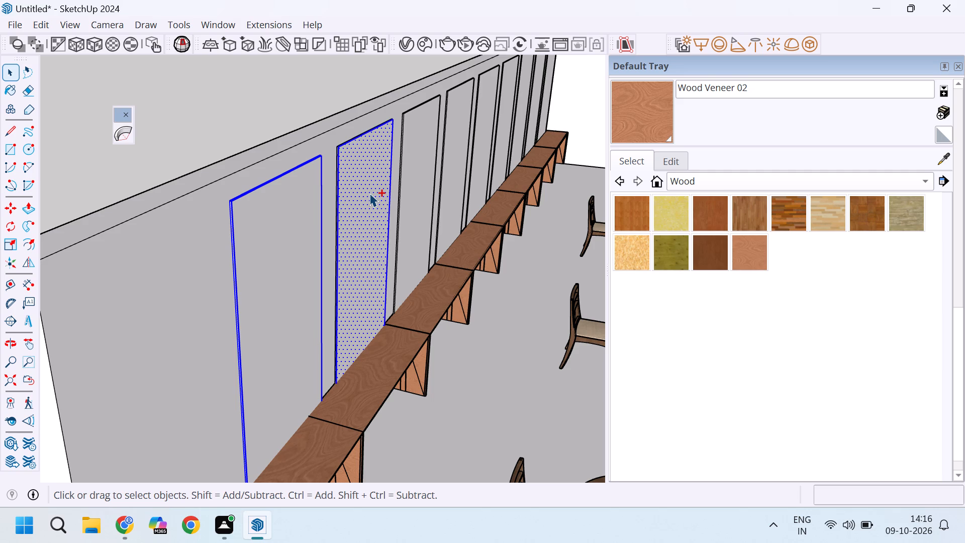
{"action": "double_click", "coordinate": [369, 193], "text": "ctrl"}
{"action": "scroll", "coordinate": [339, 144], "scroll_direction": "up", "scroll_amount": 10}
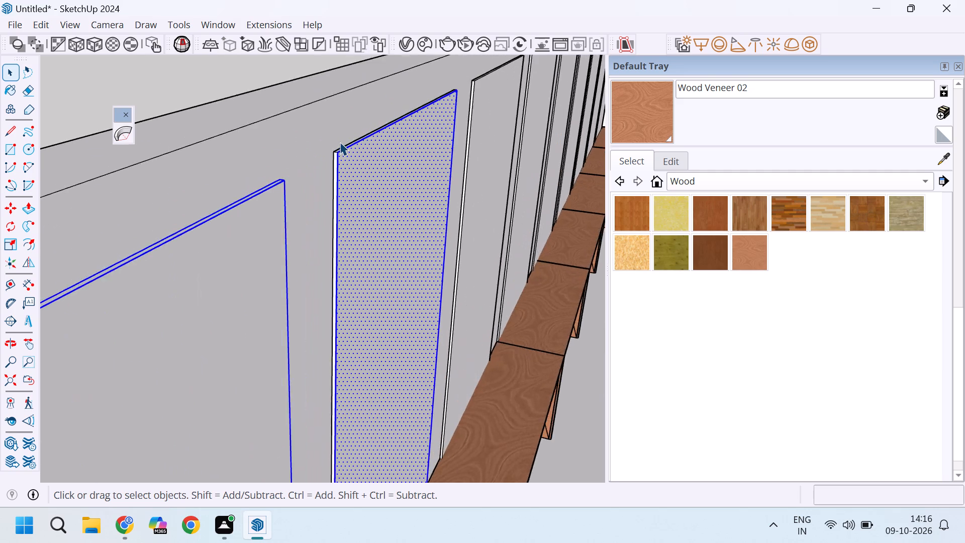
{"action": "scroll", "coordinate": [340, 142], "scroll_direction": "up", "scroll_amount": 6}
{"action": "triple_click", "coordinate": [349, 169], "text": "ctrl"}
{"action": "double_click", "coordinate": [349, 169], "text": "ctrl"}
Add the third, fourth and fifth panels from the wall's open end, with all their faces and edges, to the selection.
{"action": "scroll", "coordinate": [349, 169], "scroll_direction": "down", "scroll_amount": 6}
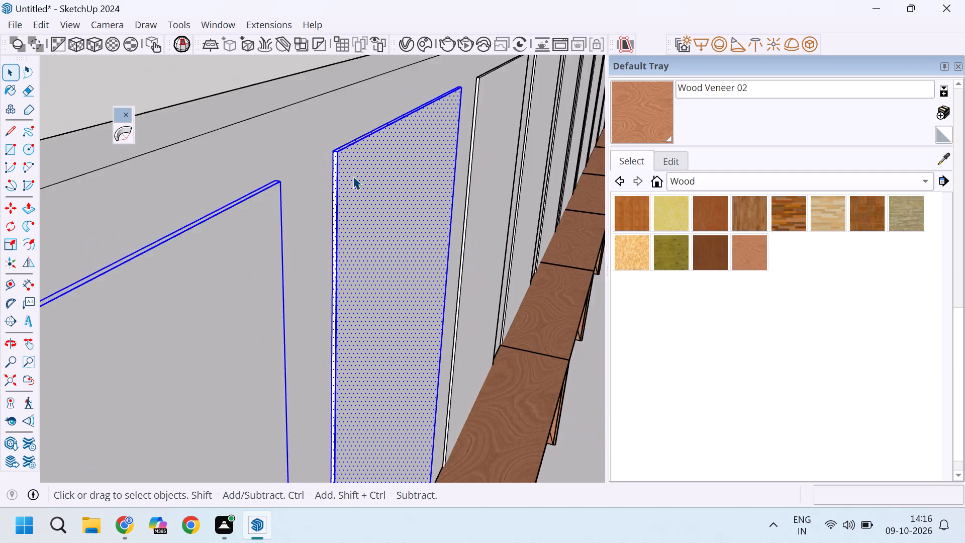
{"action": "scroll", "coordinate": [353, 176], "scroll_direction": "down", "scroll_amount": 5}
{"action": "scroll", "coordinate": [442, 167], "scroll_direction": "up", "scroll_amount": 5}
{"action": "triple_click", "coordinate": [454, 153], "text": "ctrl"}
{"action": "scroll", "coordinate": [445, 164], "scroll_direction": "down", "scroll_amount": 6}
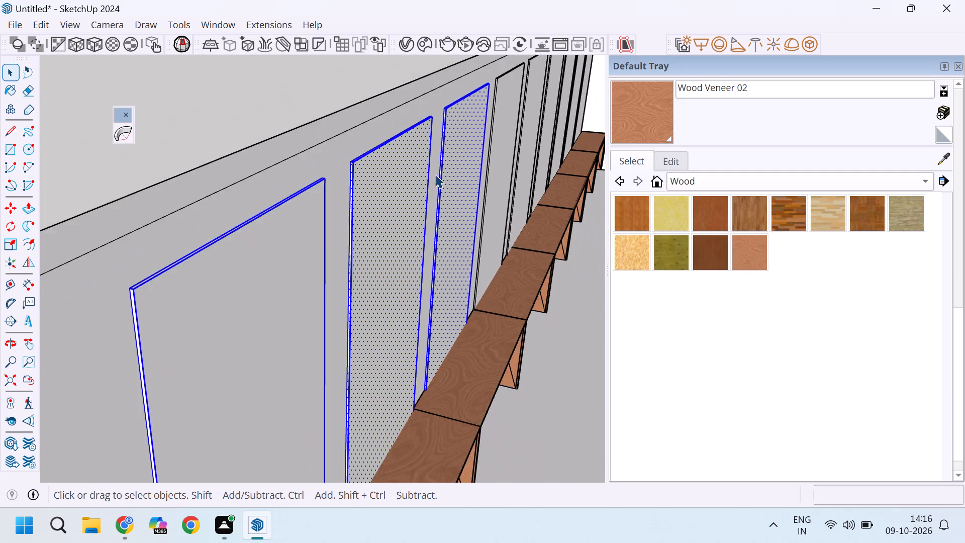
{"action": "scroll", "coordinate": [435, 174], "scroll_direction": "down", "scroll_amount": 6}
{"action": "scroll", "coordinate": [520, 126], "scroll_direction": "up", "scroll_amount": 6}
{"action": "scroll", "coordinate": [449, 137], "scroll_direction": "up", "scroll_amount": 3}
{"action": "triple_click", "coordinate": [411, 141], "text": "ctrl"}
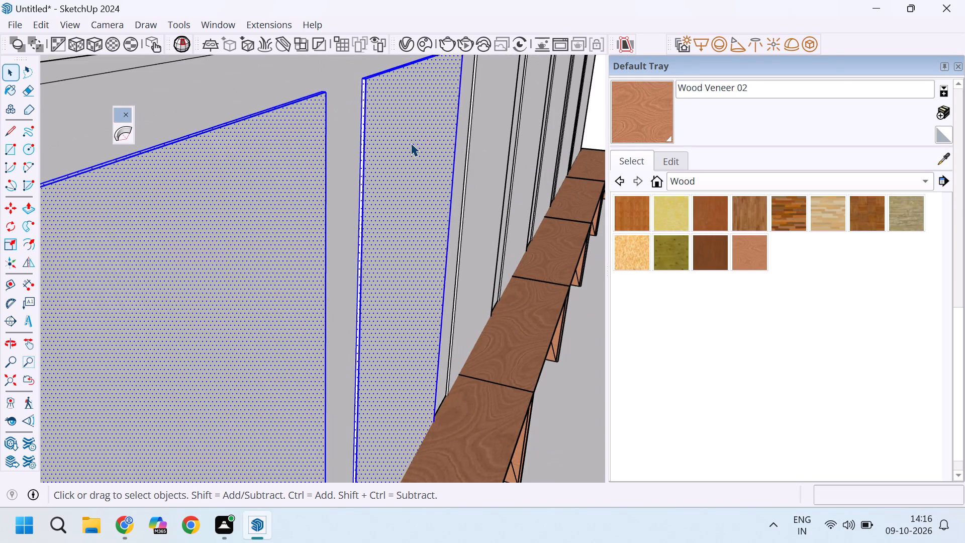
{"action": "scroll", "coordinate": [411, 152], "scroll_direction": "down", "scroll_amount": 6}
{"action": "scroll", "coordinate": [471, 138], "scroll_direction": "up", "scroll_amount": 5}
{"action": "triple_click", "coordinate": [471, 131], "text": "ctrl"}
{"action": "scroll", "coordinate": [401, 207], "scroll_direction": "down", "scroll_amount": 11}
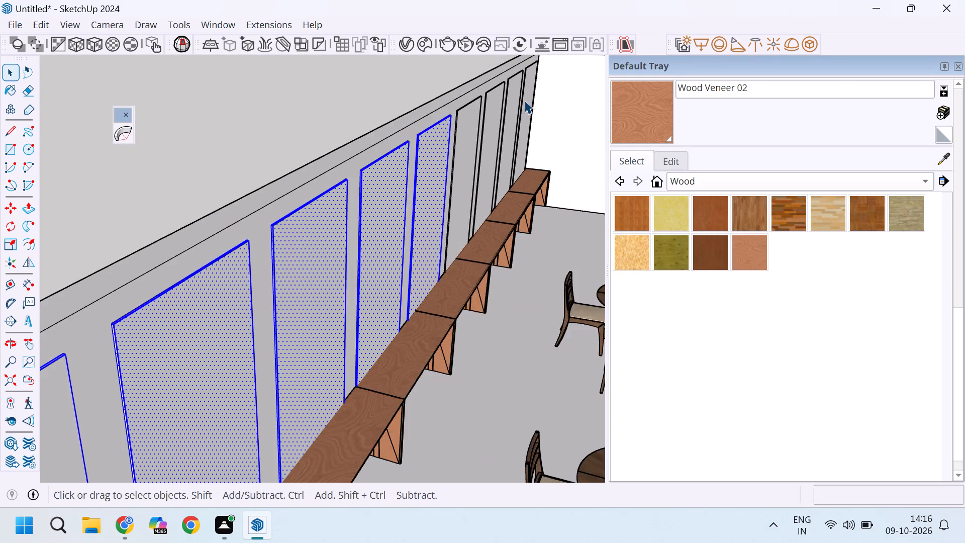
Add the entire sixth and seventh panels, with their connected faces and edges, to the selection.
{"action": "scroll", "coordinate": [472, 115], "scroll_direction": "up", "scroll_amount": 9}
{"action": "double_click", "coordinate": [467, 123], "text": "ctrl"}
{"action": "triple_click", "coordinate": [467, 123], "text": "ctrl"}
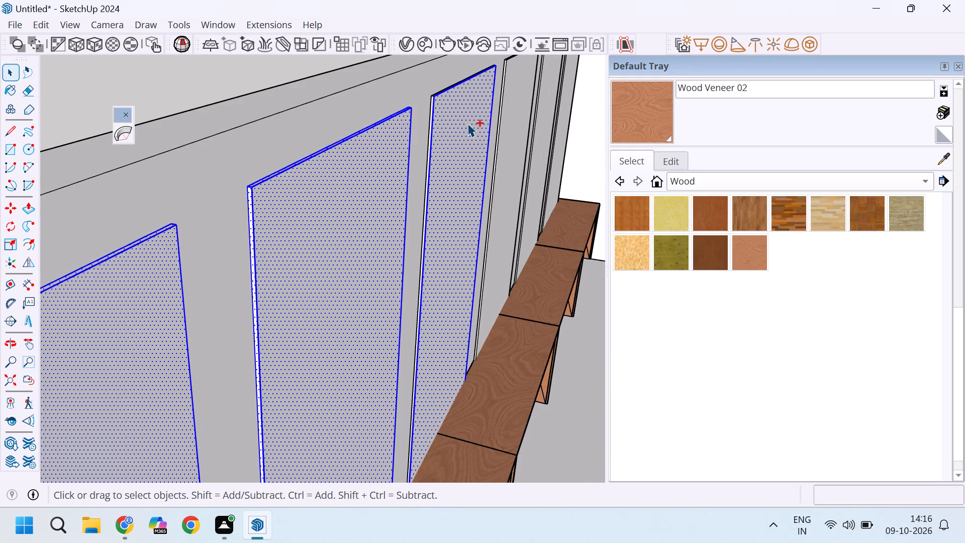
{"action": "scroll", "coordinate": [414, 163], "scroll_direction": "down", "scroll_amount": 11}
{"action": "scroll", "coordinate": [487, 122], "scroll_direction": "up", "scroll_amount": 9}
{"action": "triple_click", "coordinate": [443, 137], "text": "ctrl"}
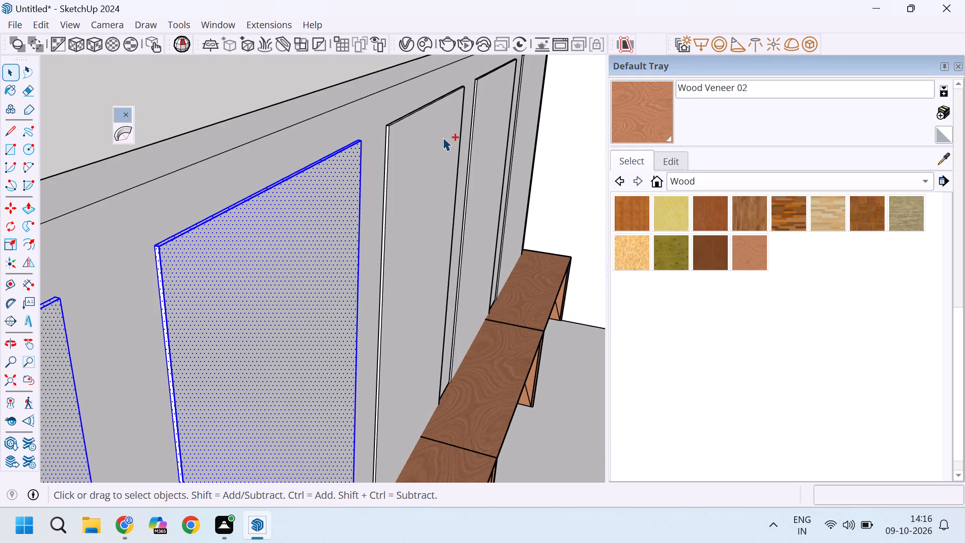
Add the last two panels at the wall's far end, including their side faces and edges, to the selection.
{"action": "double_click", "coordinate": [489, 119], "text": "ctrl"}
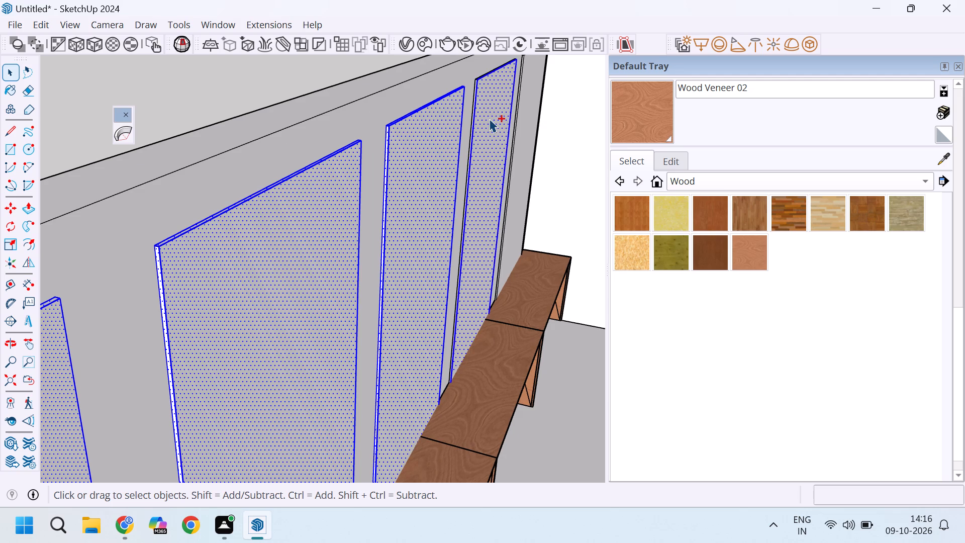
{"action": "scroll", "coordinate": [489, 119], "scroll_direction": "down", "scroll_amount": 10}
{"action": "scroll", "coordinate": [518, 94], "scroll_direction": "up", "scroll_amount": 9}
{"action": "double_click", "coordinate": [508, 99], "text": "ctrl"}
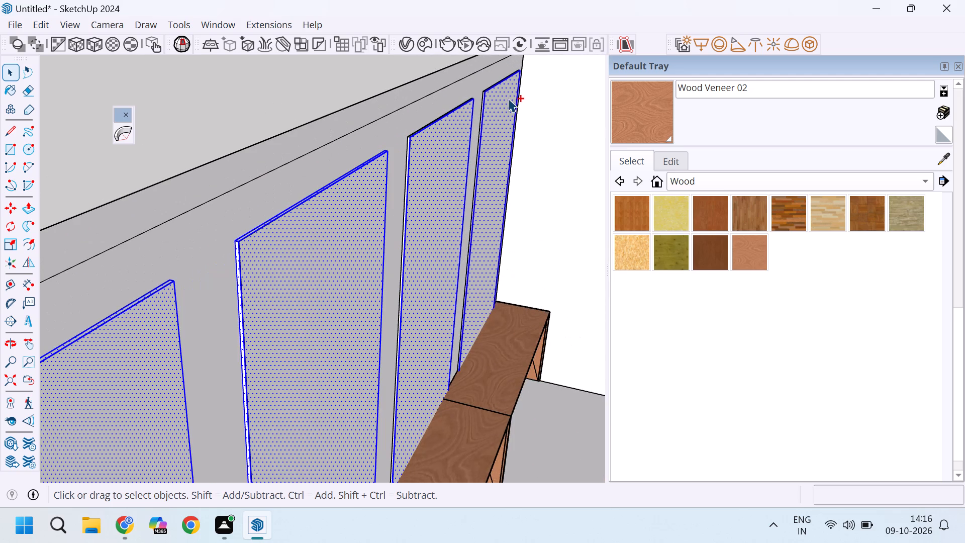
{"action": "double_click", "coordinate": [508, 99], "text": "ctrl"}
{"action": "scroll", "coordinate": [421, 154], "scroll_direction": "up", "scroll_amount": 7}
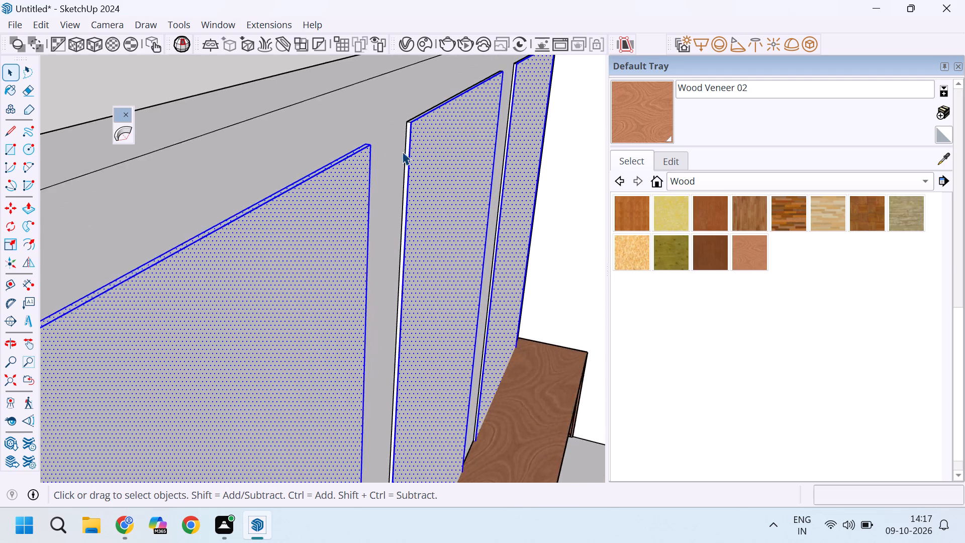
{"action": "scroll", "coordinate": [402, 151], "scroll_direction": "up", "scroll_amount": 2}
{"action": "double_click", "coordinate": [435, 142], "text": "ctrl"}
{"action": "double_click", "coordinate": [435, 142], "text": "ctrl"}
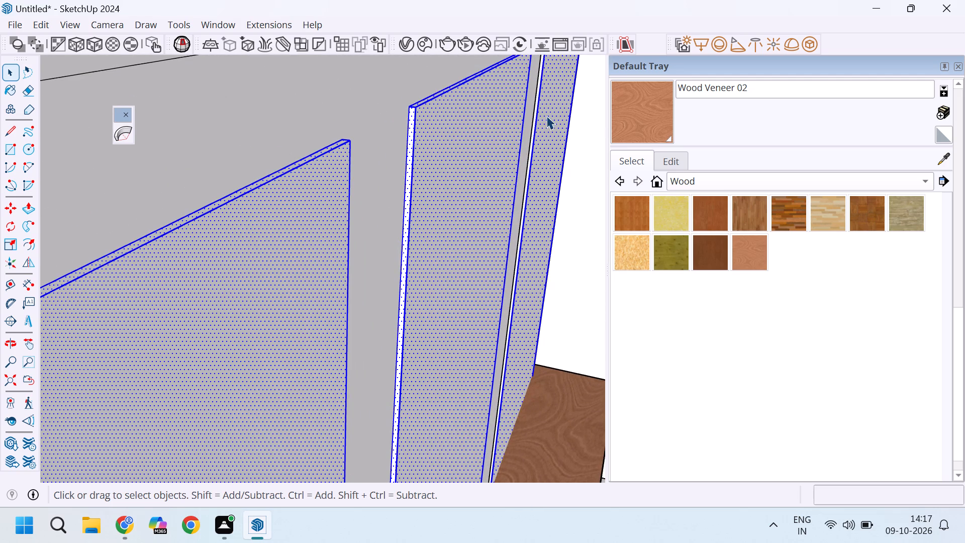
{"action": "triple_click", "coordinate": [545, 111], "text": "ctrl"}
Move the selected panels about 1 1/2" into the wall's thickness from the lower corner of the first panel, with back edges displayed.
{"action": "scroll", "coordinate": [543, 122], "scroll_direction": "down", "scroll_amount": 8}
{"action": "scroll", "coordinate": [412, 207], "scroll_direction": "up", "scroll_amount": 3}
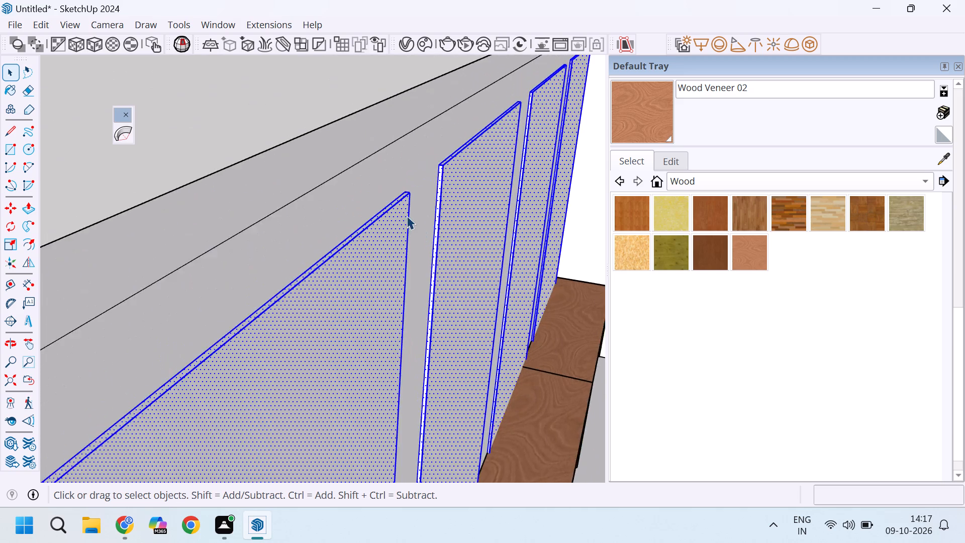
{"action": "scroll", "coordinate": [407, 216], "scroll_direction": "up", "scroll_amount": 6}
{"action": "scroll", "coordinate": [490, 160], "scroll_direction": "down", "scroll_amount": 20}
{"action": "scroll", "coordinate": [488, 175], "scroll_direction": "up", "scroll_amount": 5}
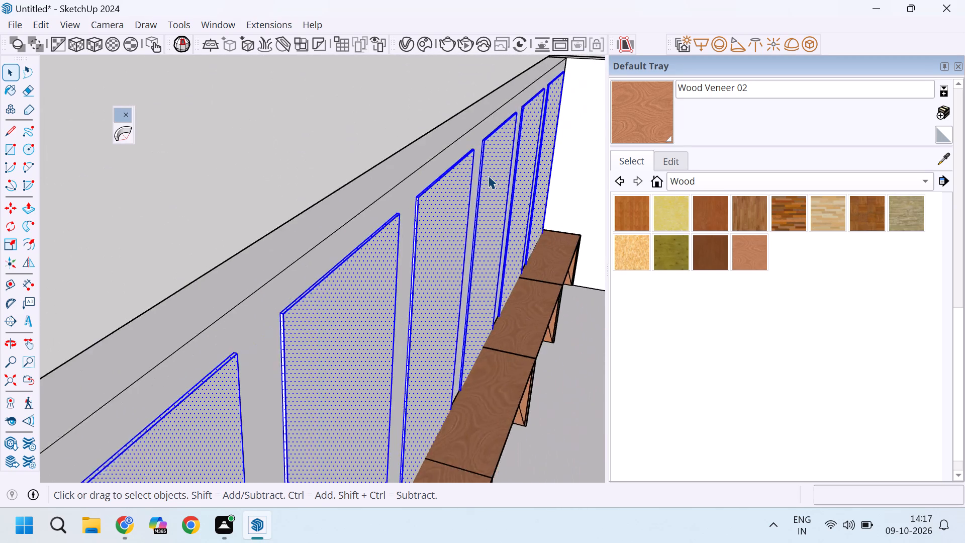
{"action": "scroll", "coordinate": [488, 175], "scroll_direction": "up", "scroll_amount": 5}
{"action": "scroll", "coordinate": [488, 175], "scroll_direction": "down", "scroll_amount": 20}
{"action": "scroll", "coordinate": [488, 175], "scroll_direction": "down", "scroll_amount": 3}
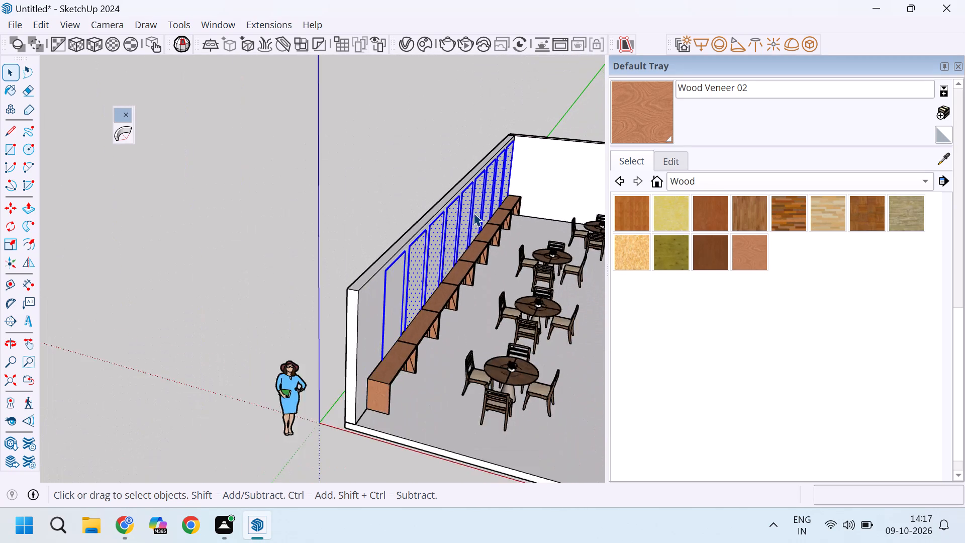
{"action": "scroll", "coordinate": [394, 353], "scroll_direction": "up", "scroll_amount": 10}
{"action": "middle_click_drag", "start_coordinate": [419, 339], "coordinate": [380, 299]}
{"action": "scroll", "coordinate": [400, 294], "scroll_direction": "up", "scroll_amount": 18}
{"action": "scroll", "coordinate": [306, 284], "scroll_direction": "up", "scroll_amount": 4}
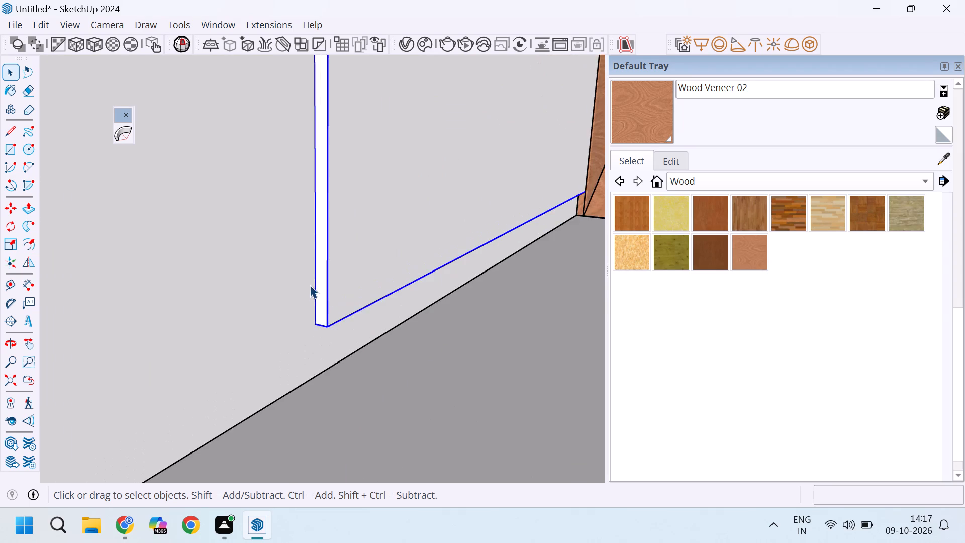
{"action": "scroll", "coordinate": [310, 285], "scroll_direction": "up", "scroll_amount": 6}
{"action": "scroll", "coordinate": [319, 330], "scroll_direction": "up", "scroll_amount": 3}
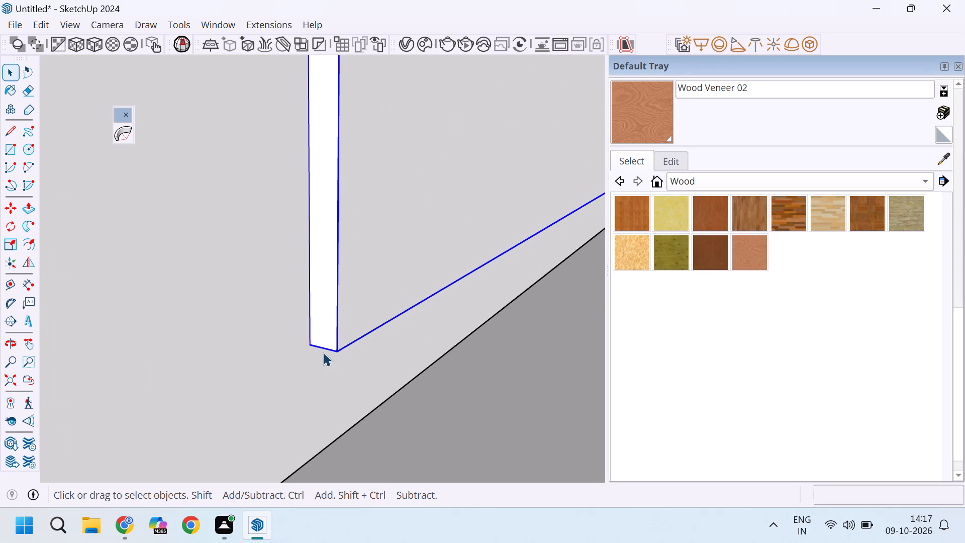
{"action": "key", "text": "m"}
{"action": "scroll", "coordinate": [321, 351], "scroll_direction": "up", "scroll_amount": 6}
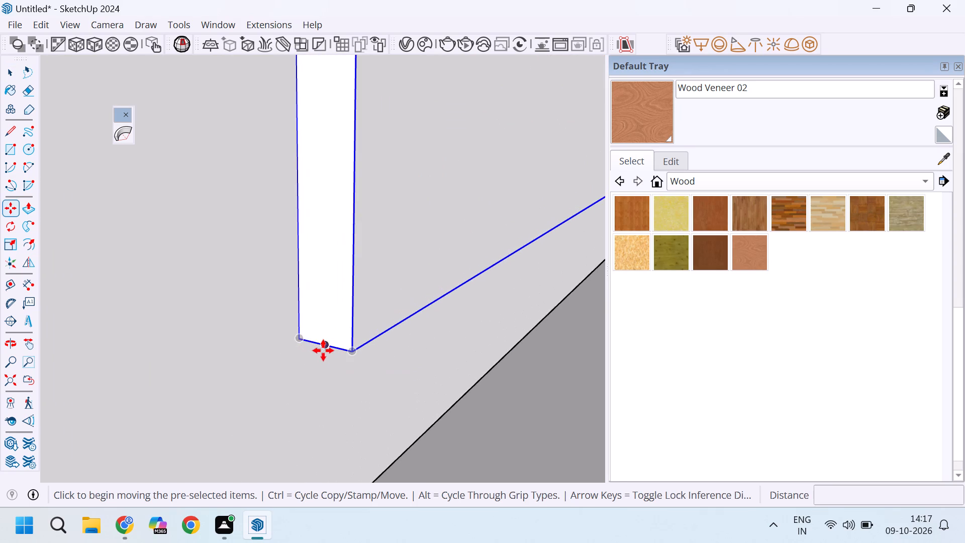
{"action": "scroll", "coordinate": [323, 350], "scroll_direction": "up", "scroll_amount": 3}
{"action": "left_click", "coordinate": [327, 346]}
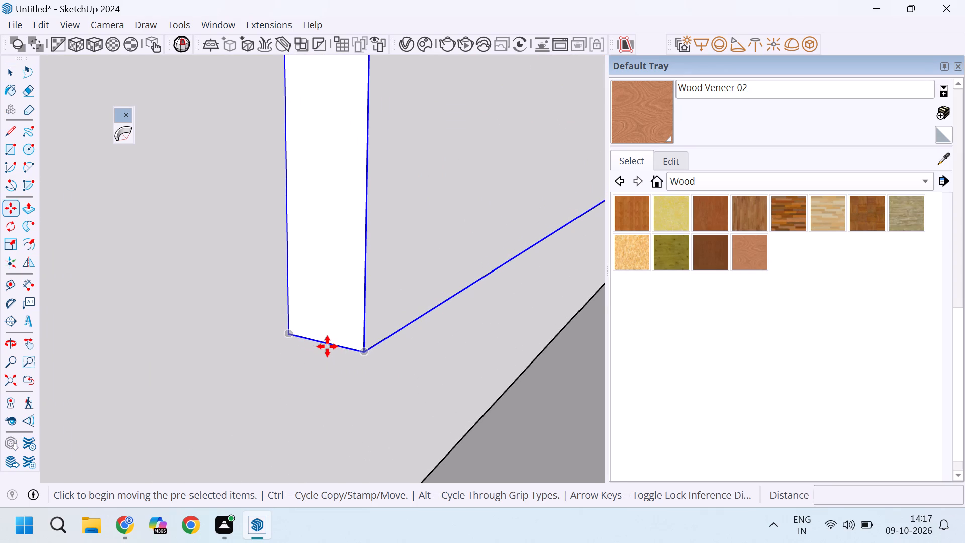
{"action": "scroll", "coordinate": [327, 346], "scroll_direction": "down", "scroll_amount": 1}
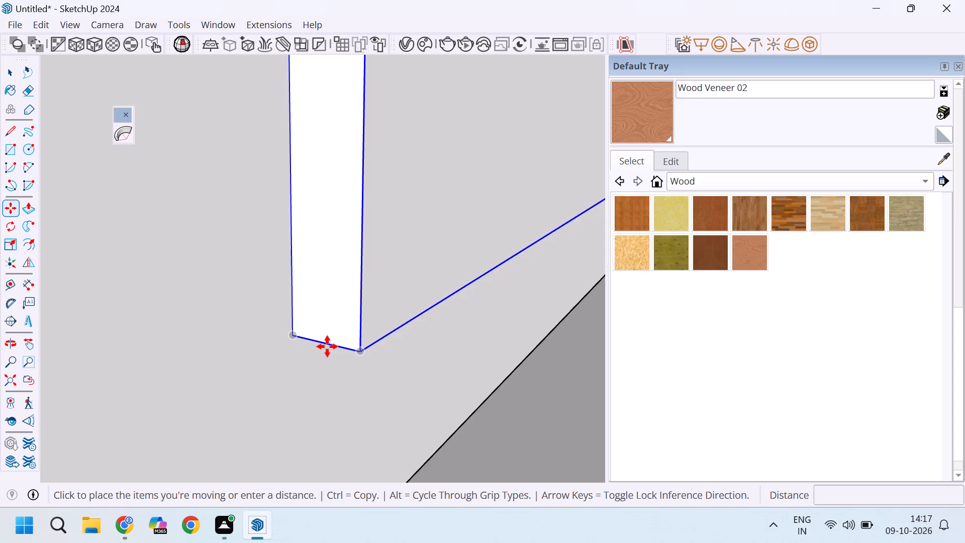
{"action": "key", "text": "k"}
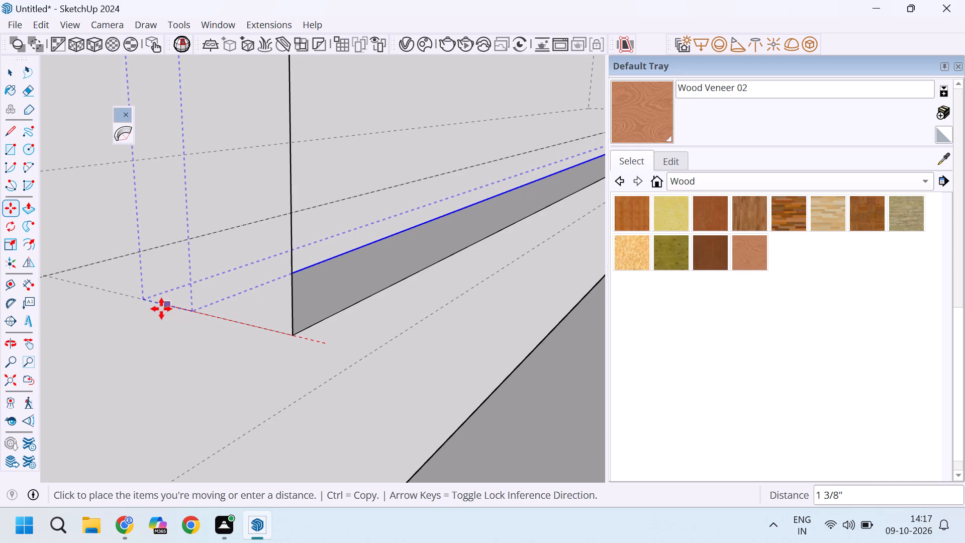
{"action": "left_click", "coordinate": [154, 308]}
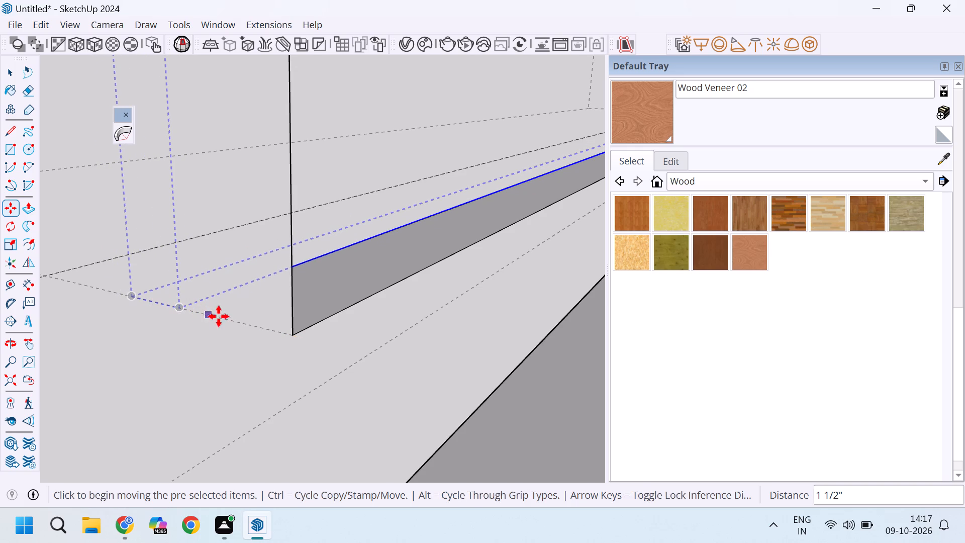
Move the selected panels about 3" deeper into the wall openings along the red axis.
{"action": "middle_click_drag", "start_coordinate": [357, 314], "coordinate": [0, 347]}
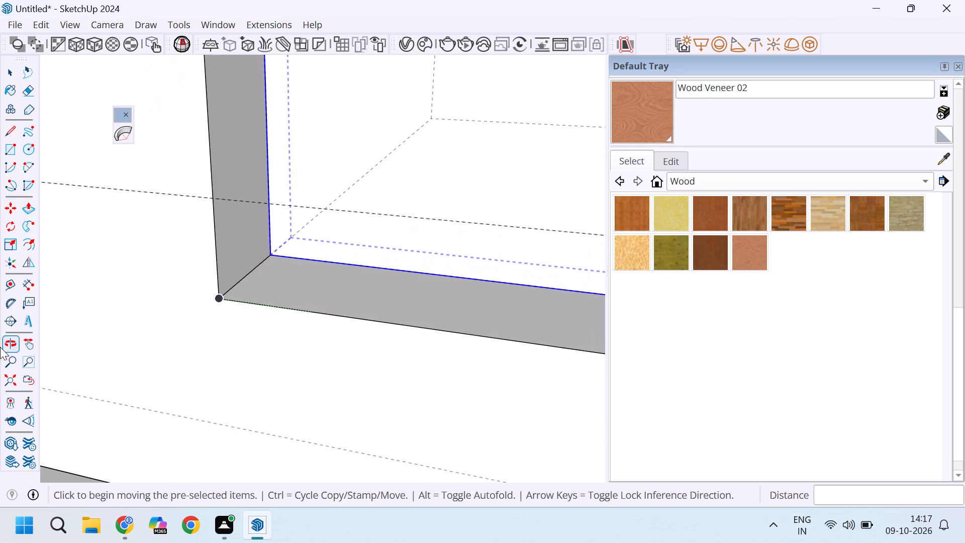
{"action": "scroll", "coordinate": [269, 252], "scroll_direction": "up", "scroll_amount": 8}
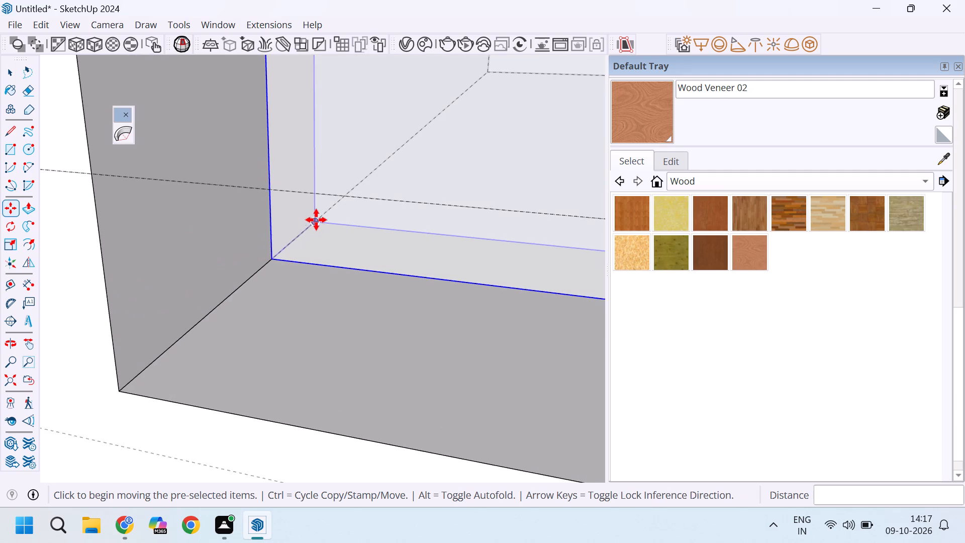
{"action": "scroll", "coordinate": [286, 244], "scroll_direction": "up", "scroll_amount": 5}
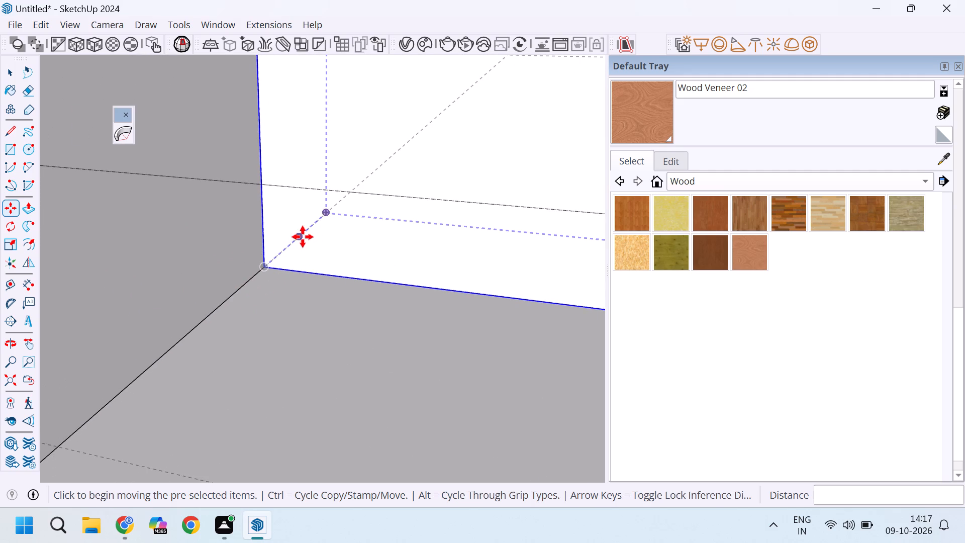
{"action": "left_click", "coordinate": [301, 237]}
{"action": "scroll", "coordinate": [330, 200], "scroll_direction": "down", "scroll_amount": 9}
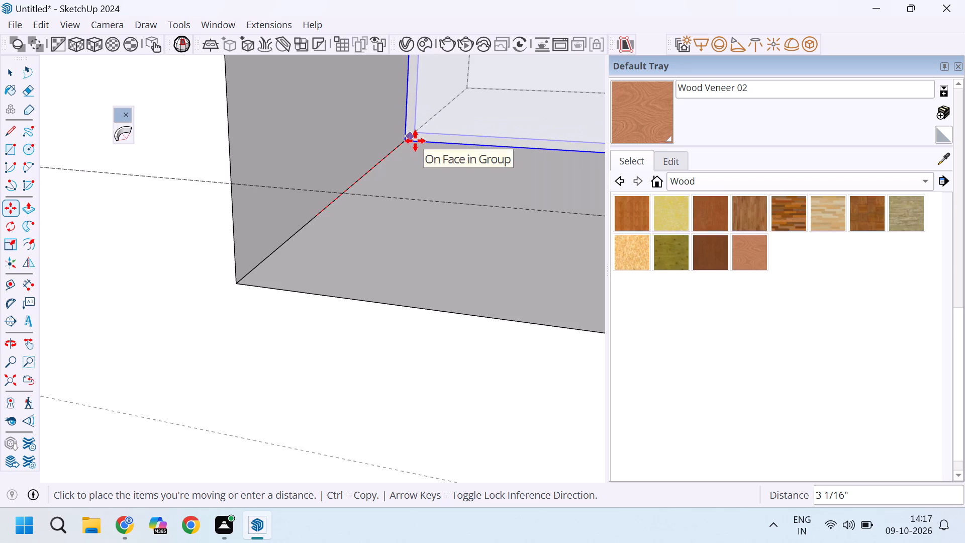
{"action": "left_click", "coordinate": [418, 136]}
{"action": "scroll", "coordinate": [356, 231], "scroll_direction": "down", "scroll_amount": 16}
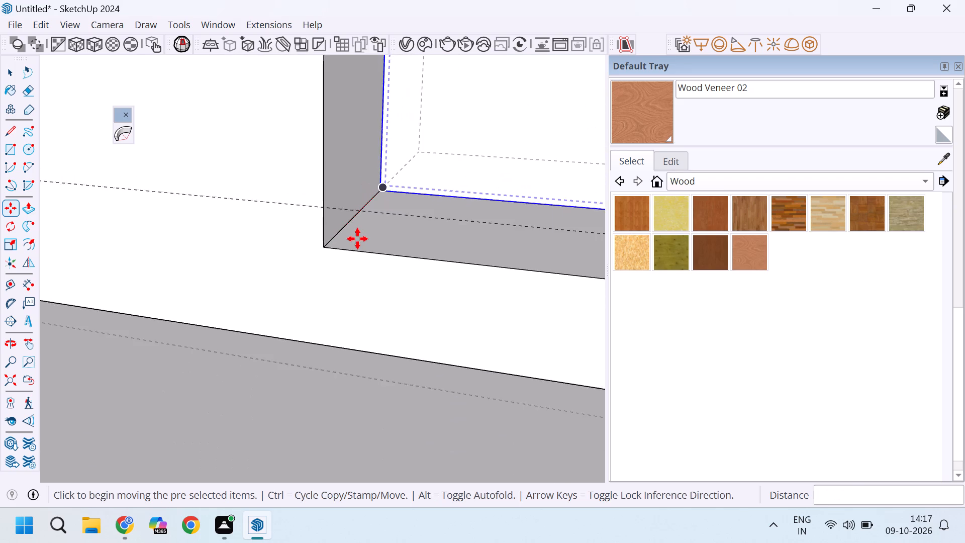
{"action": "scroll", "coordinate": [357, 239], "scroll_direction": "down", "scroll_amount": 20}
{"action": "scroll", "coordinate": [357, 239], "scroll_direction": "down", "scroll_amount": 10}
{"action": "key", "text": "space"}
{"action": "scroll", "coordinate": [365, 262], "scroll_direction": "down", "scroll_amount": 7}
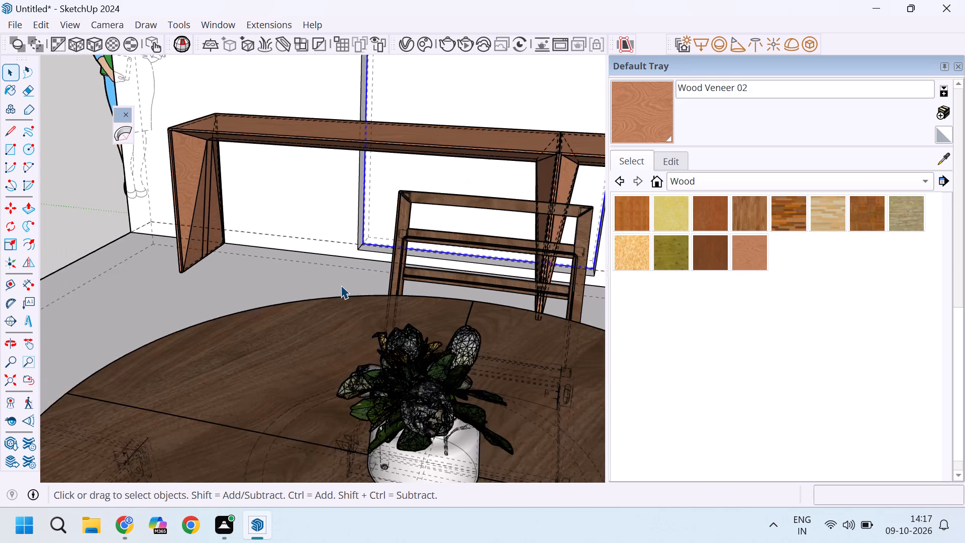
Clear the panel selection and turn off the display of back edges.
{"action": "middle_click_drag", "start_coordinate": [341, 285], "coordinate": [499, 262]}
{"action": "scroll", "coordinate": [499, 262], "scroll_direction": "down", "scroll_amount": 20}
{"action": "scroll", "coordinate": [499, 262], "scroll_direction": "down", "scroll_amount": 5}
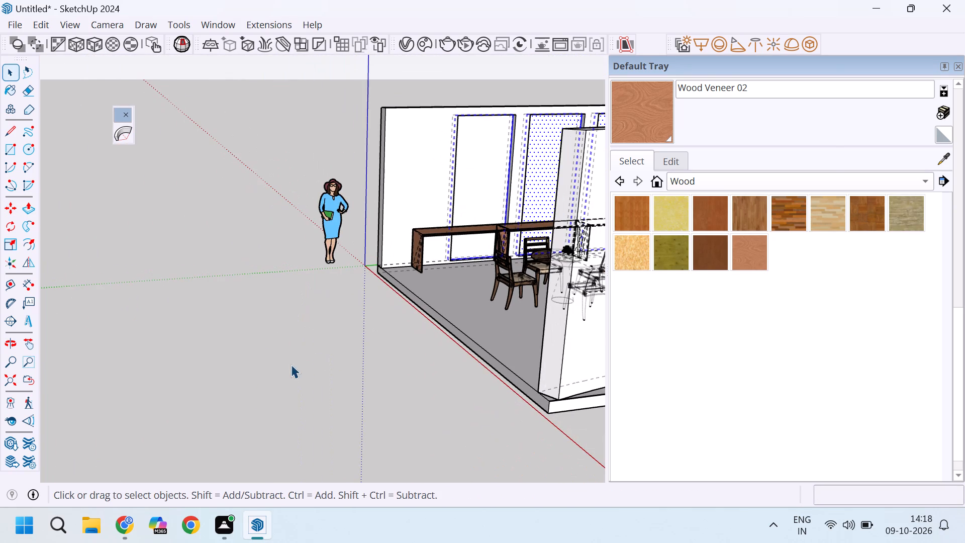
{"action": "left_click", "coordinate": [287, 354]}
{"action": "left_click", "coordinate": [259, 365]}
{"action": "middle_click_drag", "start_coordinate": [262, 369], "coordinate": [442, 360]}
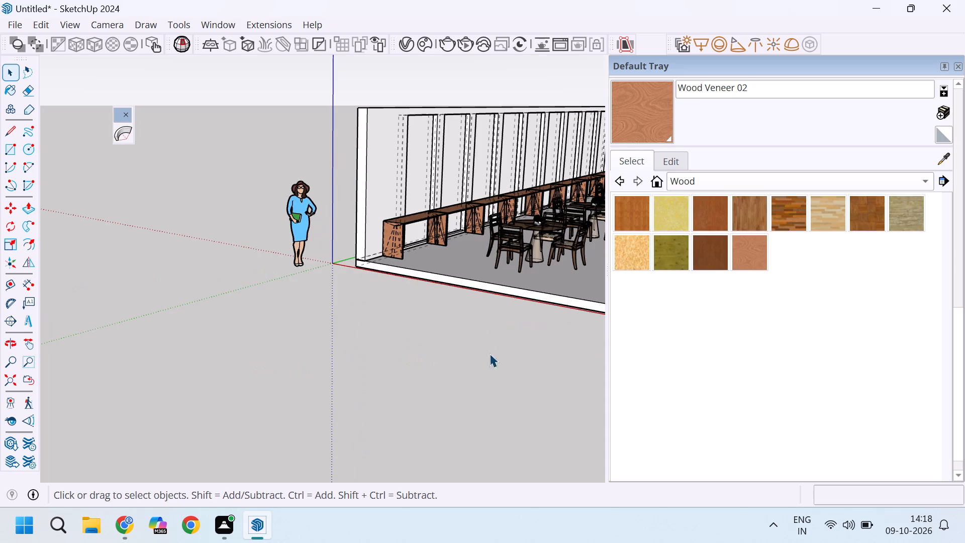
{"action": "key", "text": "k"}
Open the first panel's group and paint its front face with Translucent Glass Gray from the Glass and Mirrors materials.
{"action": "scroll", "coordinate": [436, 89], "scroll_direction": "up", "scroll_amount": 8}
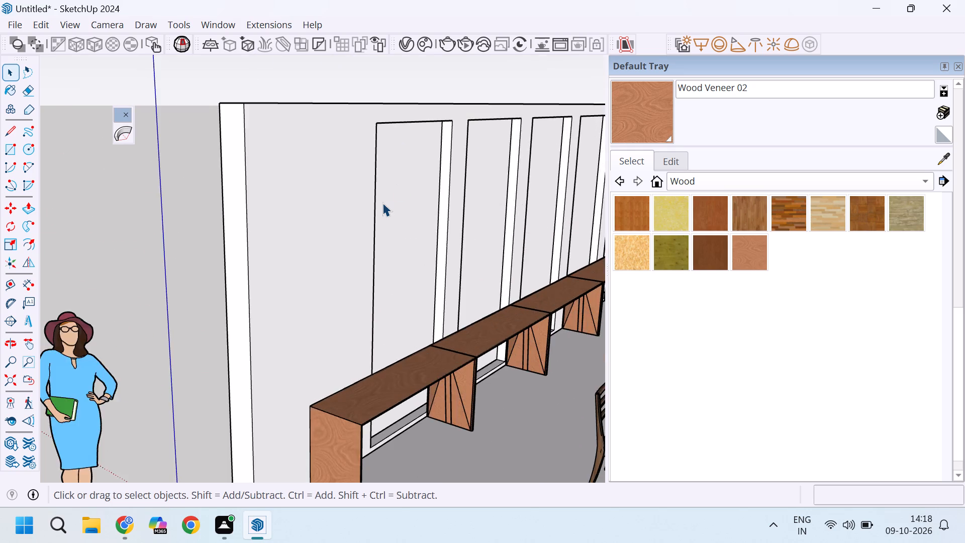
{"action": "scroll", "coordinate": [382, 203], "scroll_direction": "down", "scroll_amount": 9}
{"action": "scroll", "coordinate": [391, 205], "scroll_direction": "up", "scroll_amount": 5}
{"action": "double_click", "coordinate": [397, 206], "text": "ctrl"}
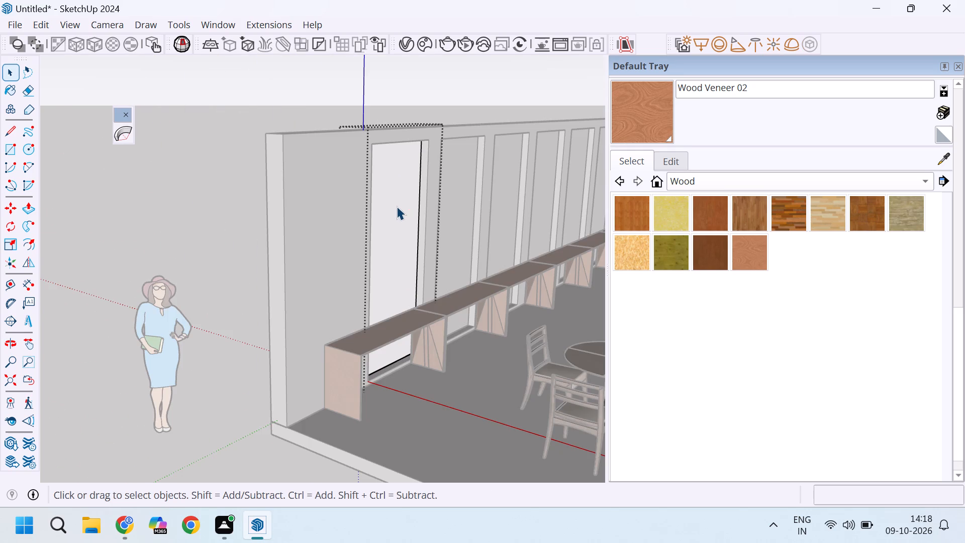
{"action": "left_click", "coordinate": [397, 206]}
{"action": "scroll", "coordinate": [397, 206], "scroll_direction": "down", "scroll_amount": 4}
{"action": "scroll", "coordinate": [421, 268], "scroll_direction": "up", "scroll_amount": 2}
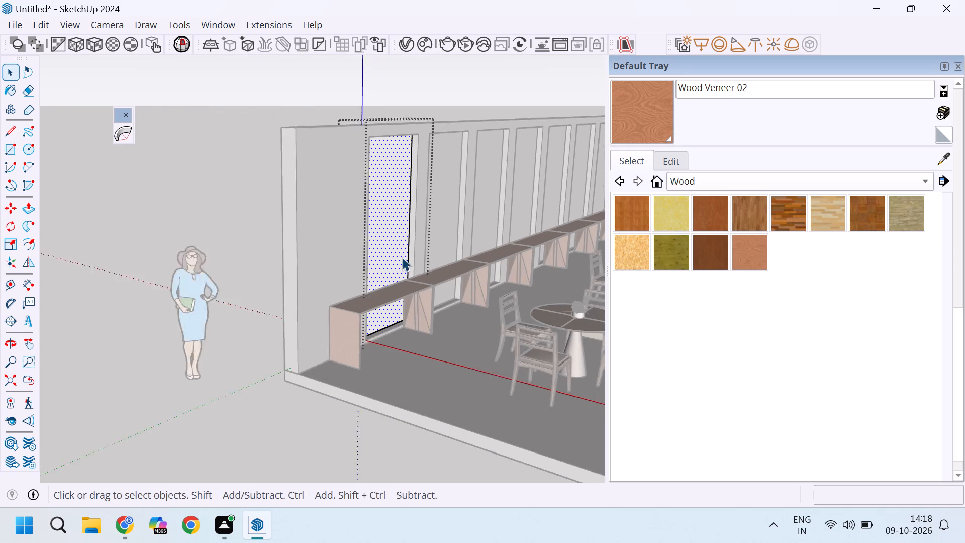
{"action": "scroll", "coordinate": [402, 257], "scroll_direction": "up", "scroll_amount": 5}
{"action": "scroll", "coordinate": [385, 216], "scroll_direction": "down", "scroll_amount": 3}
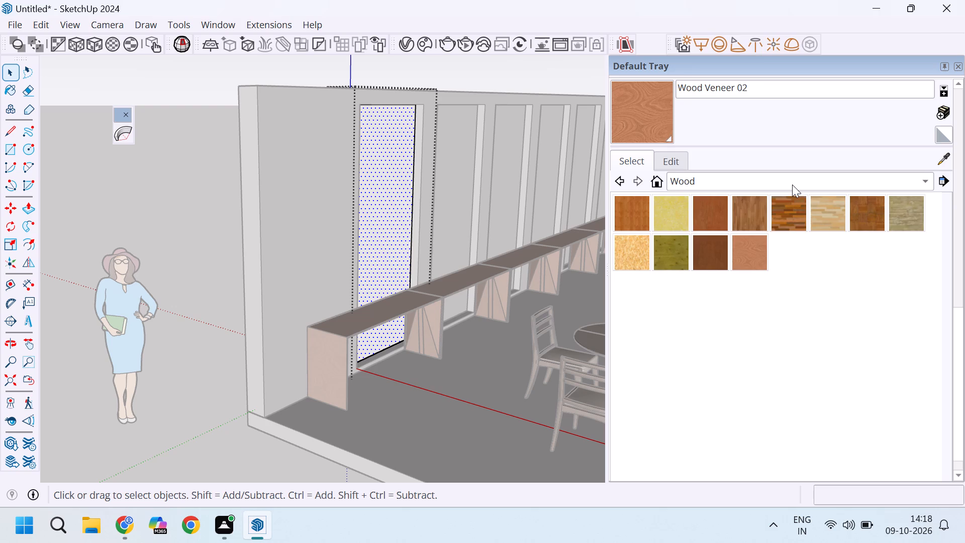
{"action": "left_click", "coordinate": [792, 185]}
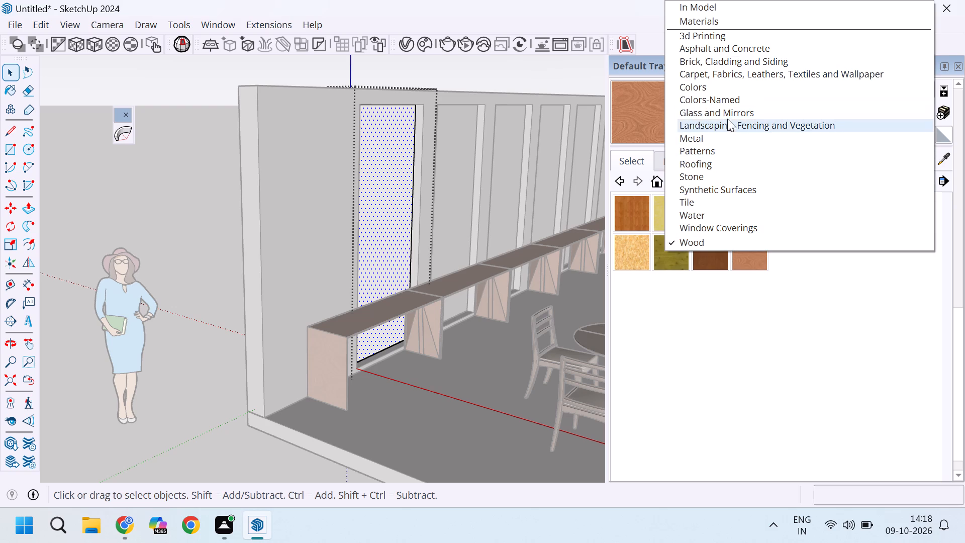
{"action": "left_click", "coordinate": [727, 117]}
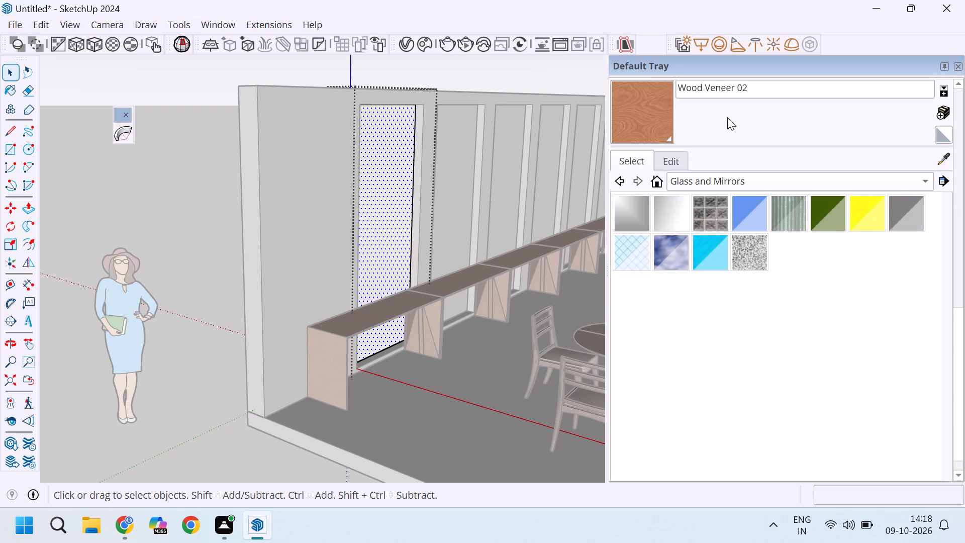
{"action": "left_click", "coordinate": [909, 216]}
{"action": "left_click", "coordinate": [390, 205]}
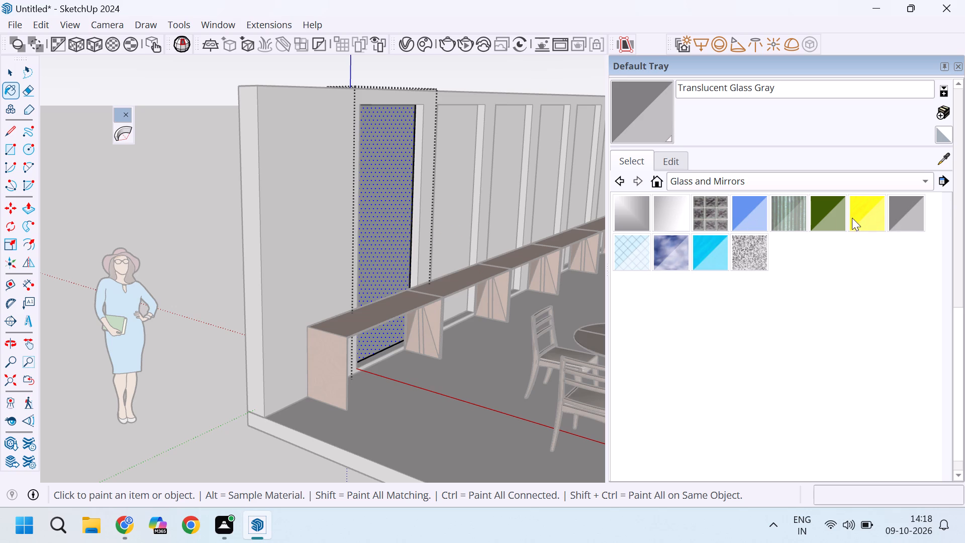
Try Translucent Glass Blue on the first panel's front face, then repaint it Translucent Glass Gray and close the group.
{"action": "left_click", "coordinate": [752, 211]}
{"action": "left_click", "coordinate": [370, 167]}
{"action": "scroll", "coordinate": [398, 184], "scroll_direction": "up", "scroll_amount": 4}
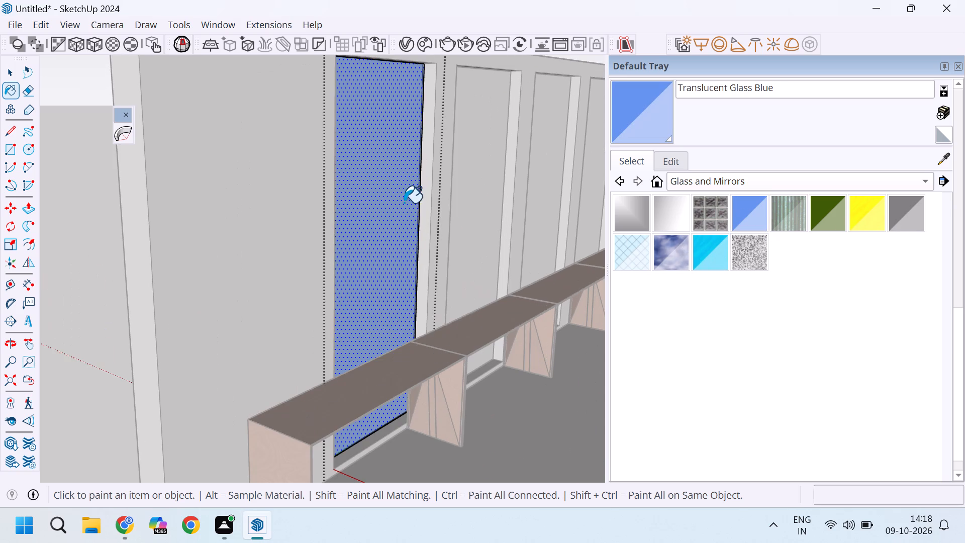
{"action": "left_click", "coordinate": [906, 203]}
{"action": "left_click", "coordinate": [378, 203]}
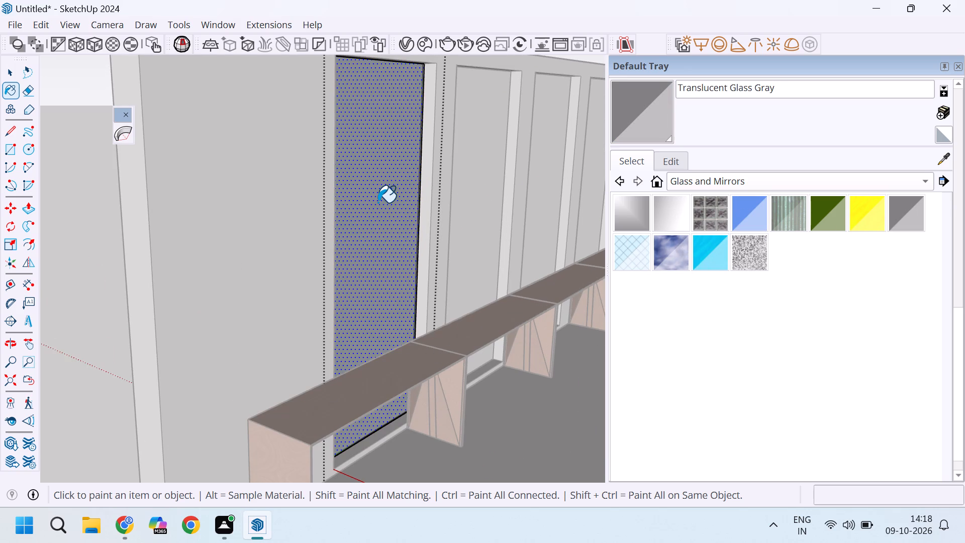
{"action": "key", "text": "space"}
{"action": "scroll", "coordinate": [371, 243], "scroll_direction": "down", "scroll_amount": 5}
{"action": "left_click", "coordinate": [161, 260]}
Examine the first panel's glass from outside the long wall and from inside the café.
{"action": "middle_click_drag", "start_coordinate": [361, 264], "coordinate": [292, 301]}
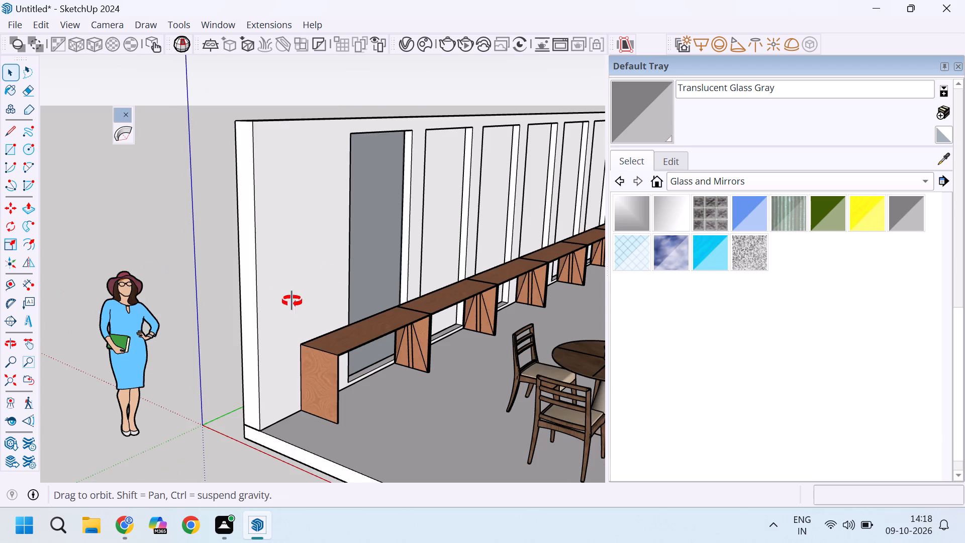
{"action": "middle_click_drag", "start_coordinate": [292, 301], "coordinate": [452, 253]}
{"action": "middle_click_drag", "start_coordinate": [315, 252], "coordinate": [618, 275]}
{"action": "scroll", "coordinate": [135, 272], "scroll_direction": "down", "scroll_amount": 5}
{"action": "scroll", "coordinate": [462, 251], "scroll_direction": "up", "scroll_amount": 8}
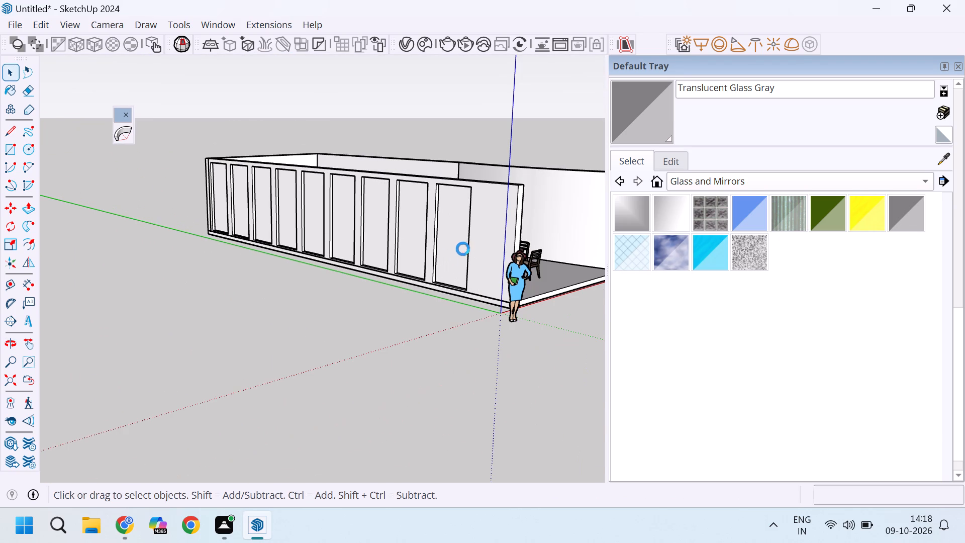
{"action": "scroll", "coordinate": [448, 257], "scroll_direction": "up", "scroll_amount": 13}
{"action": "scroll", "coordinate": [382, 269], "scroll_direction": "down", "scroll_amount": 4}
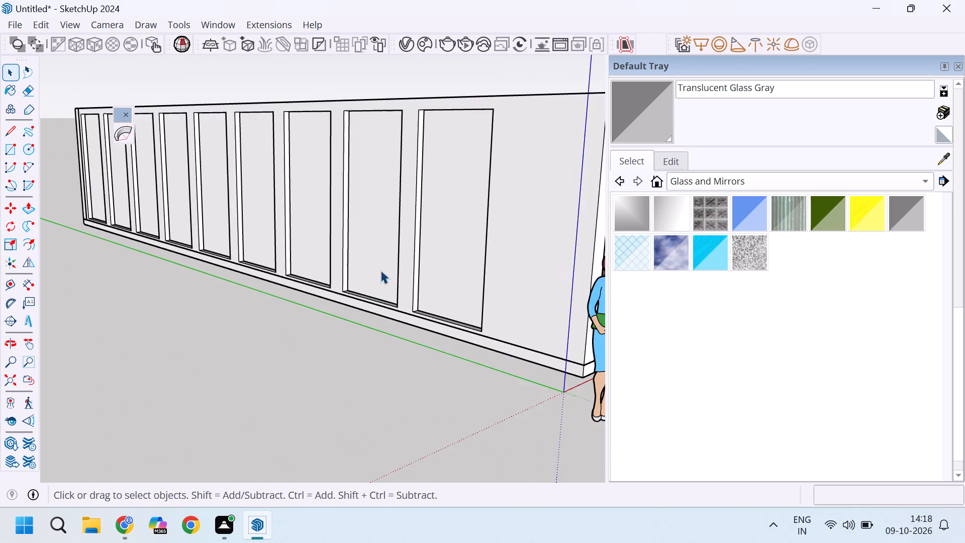
{"action": "scroll", "coordinate": [380, 270], "scroll_direction": "down", "scroll_amount": 1}
{"action": "middle_click_drag", "start_coordinate": [484, 260], "coordinate": [187, 346]}
{"action": "scroll", "coordinate": [219, 289], "scroll_direction": "up", "scroll_amount": 6}
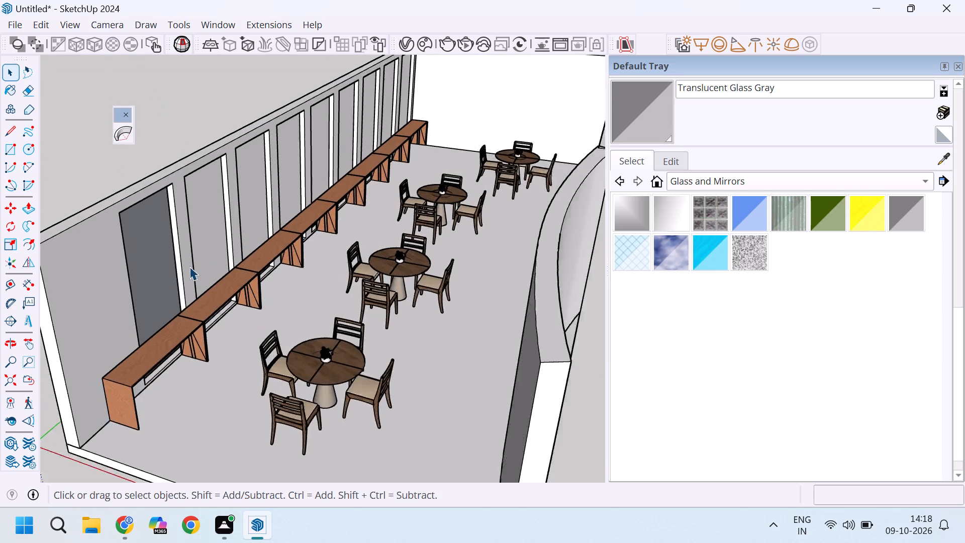
{"action": "scroll", "coordinate": [189, 266], "scroll_direction": "up", "scroll_amount": 3}
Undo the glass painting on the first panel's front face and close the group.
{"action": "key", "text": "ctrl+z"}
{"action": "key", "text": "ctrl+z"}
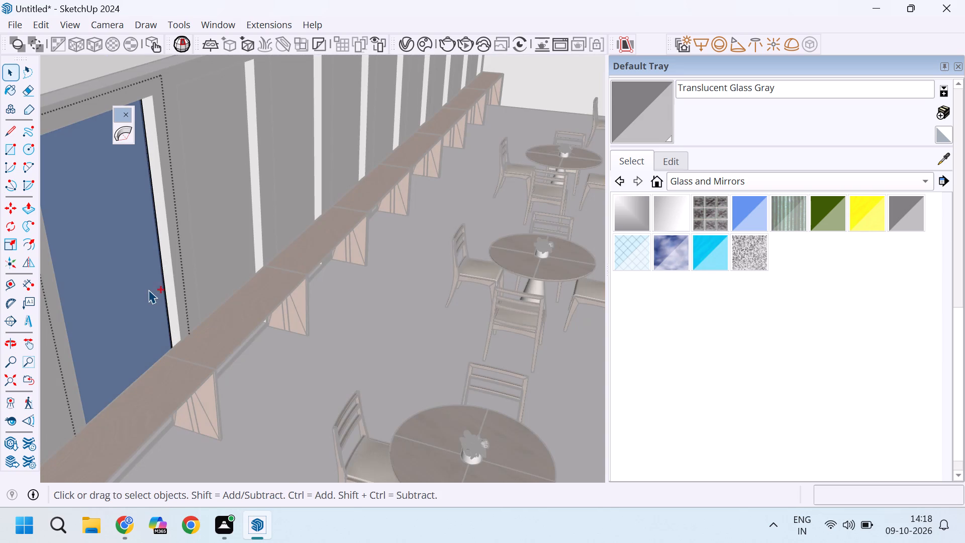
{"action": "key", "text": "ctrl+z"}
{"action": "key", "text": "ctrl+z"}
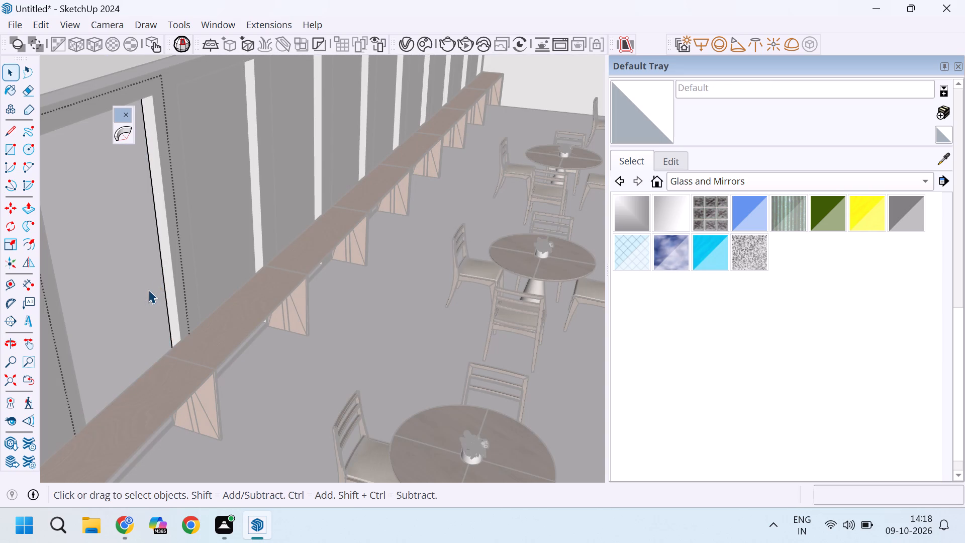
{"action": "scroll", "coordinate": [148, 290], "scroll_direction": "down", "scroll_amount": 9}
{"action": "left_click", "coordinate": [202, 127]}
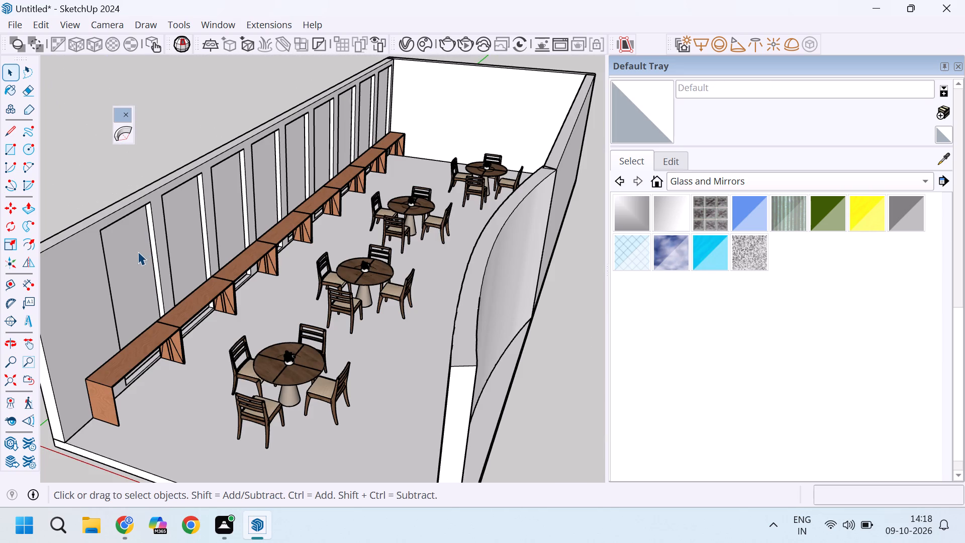
Paint the whole first panel group with Translucent Glass Gray and clear the selection.
{"action": "left_click", "coordinate": [138, 251]}
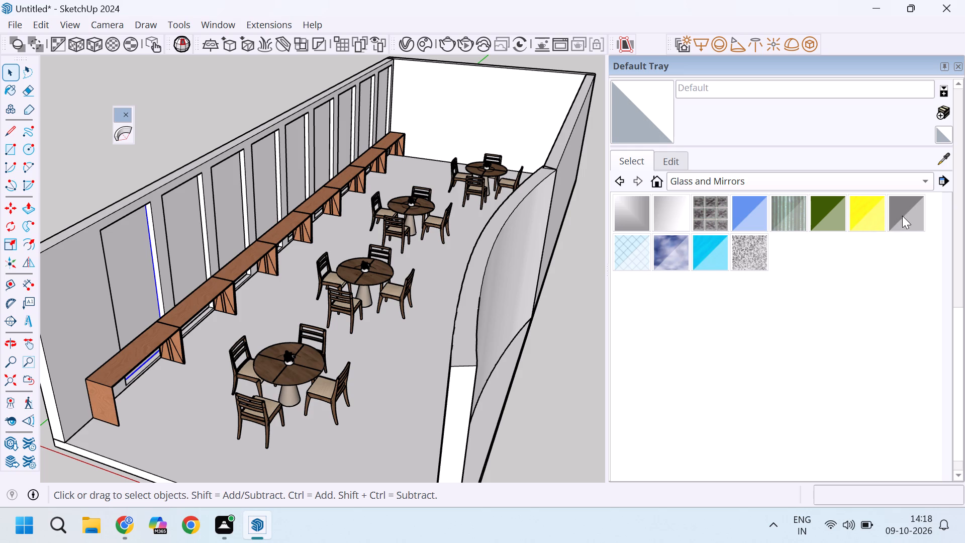
{"action": "left_click", "coordinate": [903, 214]}
{"action": "left_click", "coordinate": [140, 260]}
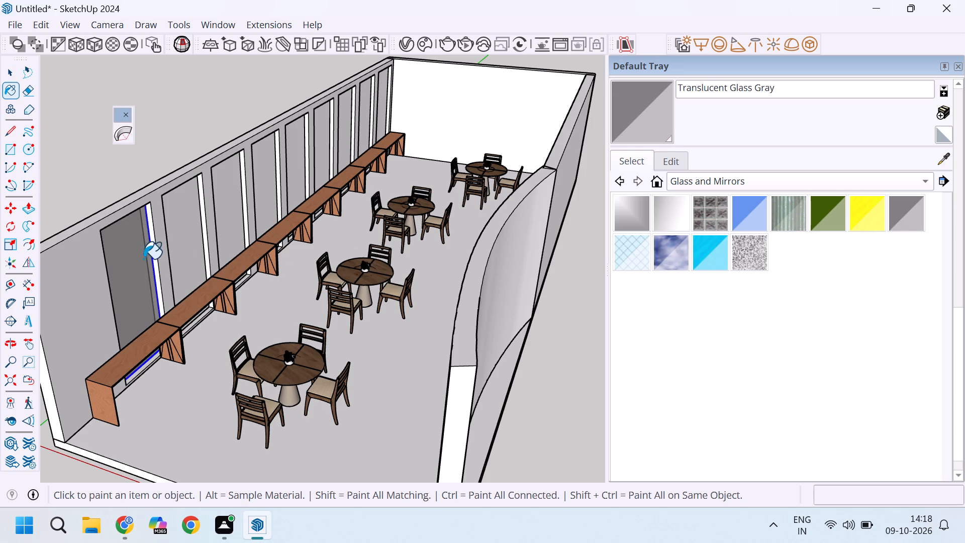
{"action": "key", "text": "space"}
{"action": "left_click", "coordinate": [169, 154]}
Check the first panel's glass from outside, then paint the second panel's inner face with Translucent Glass Gray.
{"action": "middle_click_drag", "start_coordinate": [210, 344], "coordinate": [431, 309]}
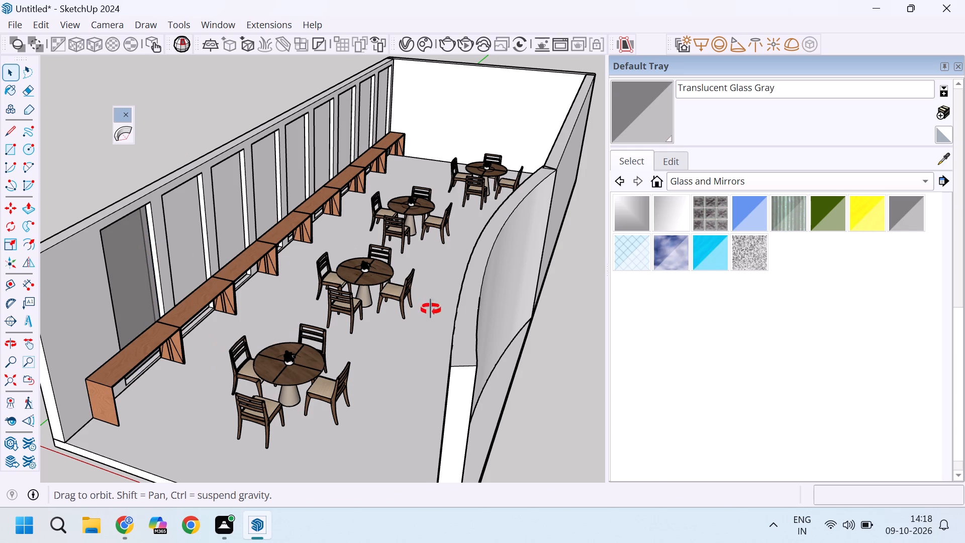
{"action": "middle_click_drag", "start_coordinate": [431, 309], "coordinate": [482, 297]}
{"action": "middle_click_drag", "start_coordinate": [262, 358], "coordinate": [408, 346]}
{"action": "scroll", "coordinate": [241, 360], "scroll_direction": "down", "scroll_amount": 8}
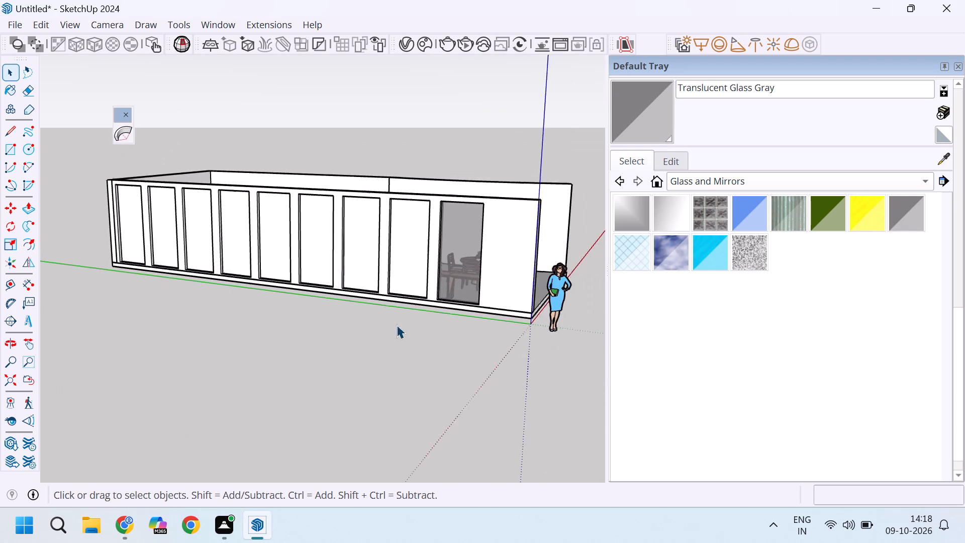
{"action": "middle_click_drag", "start_coordinate": [468, 303], "coordinate": [11, 361]}
{"action": "scroll", "coordinate": [197, 305], "scroll_direction": "up", "scroll_amount": 13}
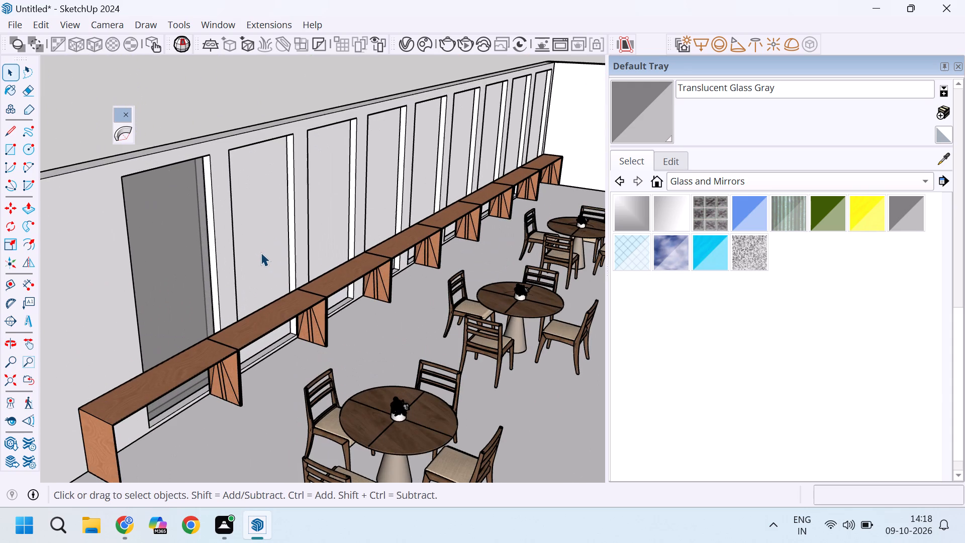
{"action": "left_click", "coordinate": [261, 252]}
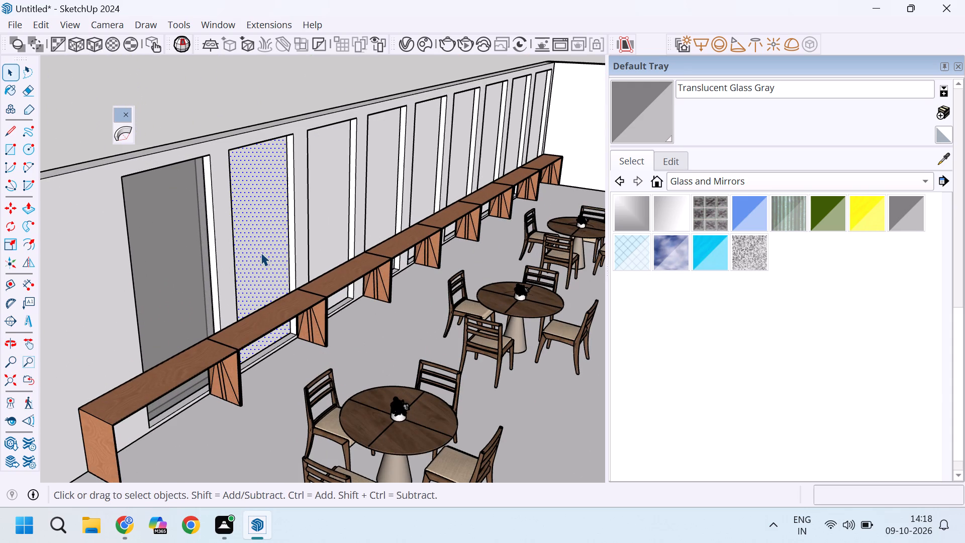
{"action": "double_click", "coordinate": [261, 252]}
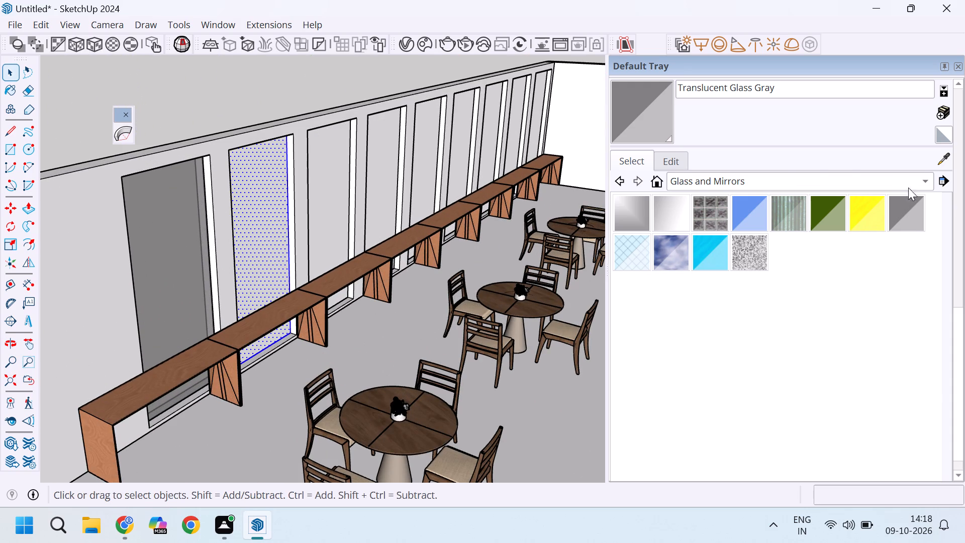
{"action": "left_click", "coordinate": [911, 211]}
{"action": "left_click", "coordinate": [266, 211]}
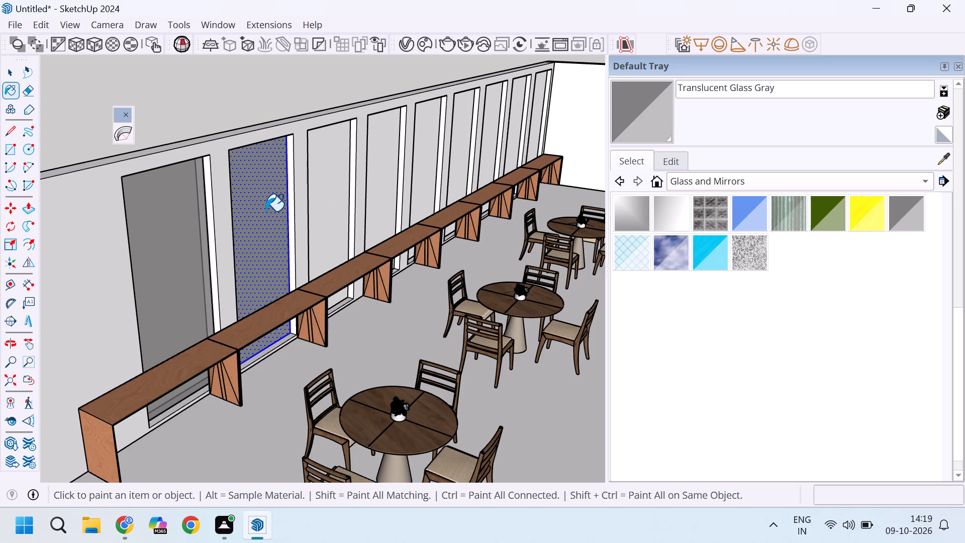
{"action": "key", "text": "space"}
Paint the inner face of the third panel along the long wall with Translucent Glass Gray.
{"action": "triple_click", "coordinate": [322, 193]}
{"action": "left_click", "coordinate": [322, 193]}
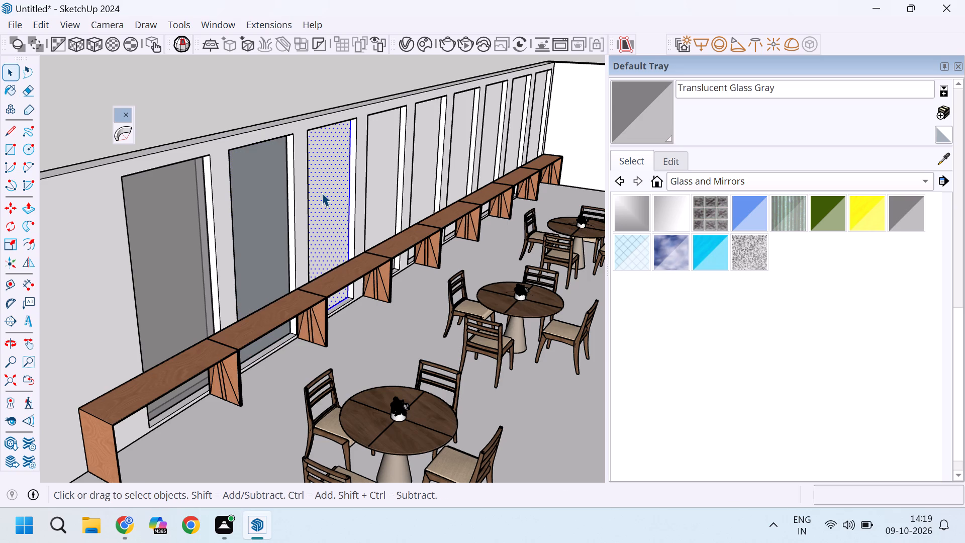
{"action": "double_click", "coordinate": [335, 212]}
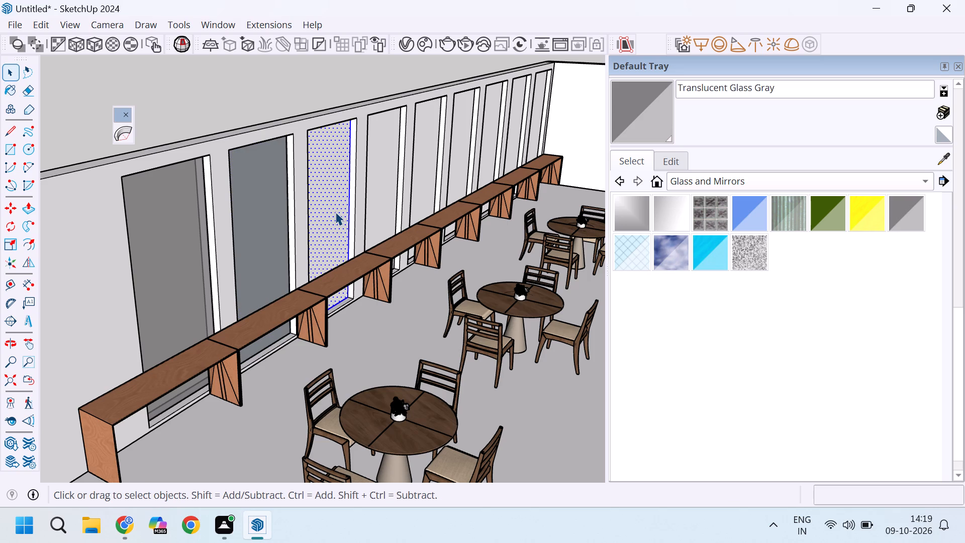
{"action": "double_click", "coordinate": [335, 212]}
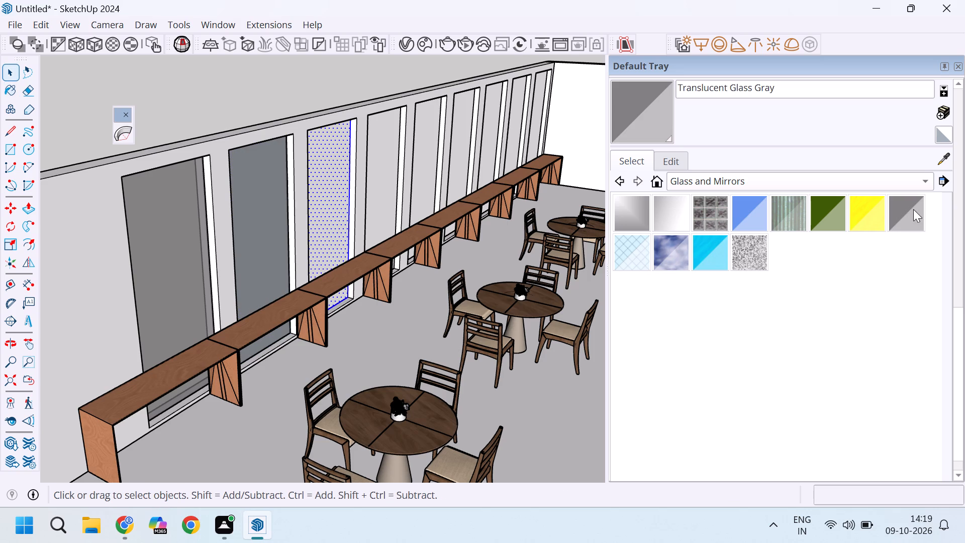
{"action": "left_click", "coordinate": [913, 208]}
{"action": "left_click", "coordinate": [316, 184]}
{"action": "key", "text": "space"}
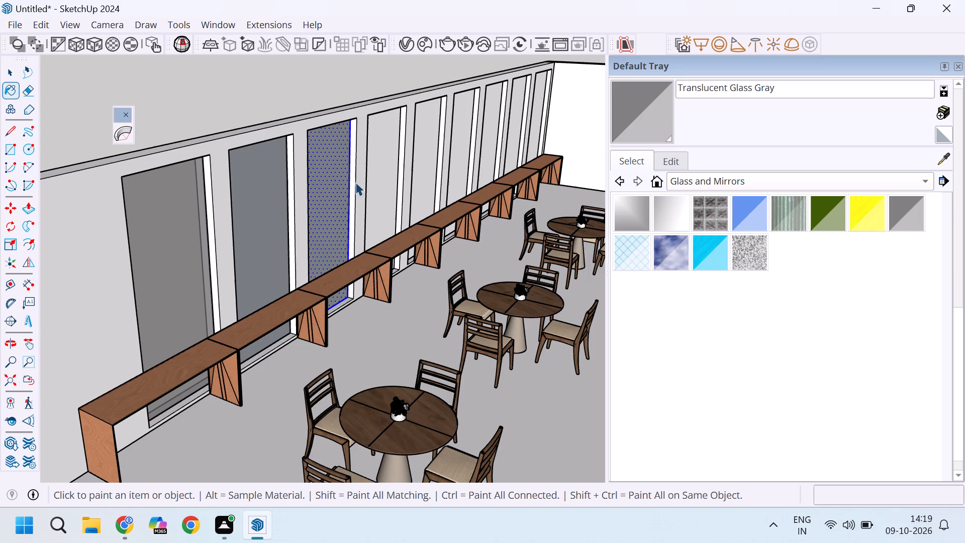
Select all connected geometry of the fourth and fifth panels in turn and paint each with Translucent Glass Gray.
{"action": "triple_click", "coordinate": [388, 180]}
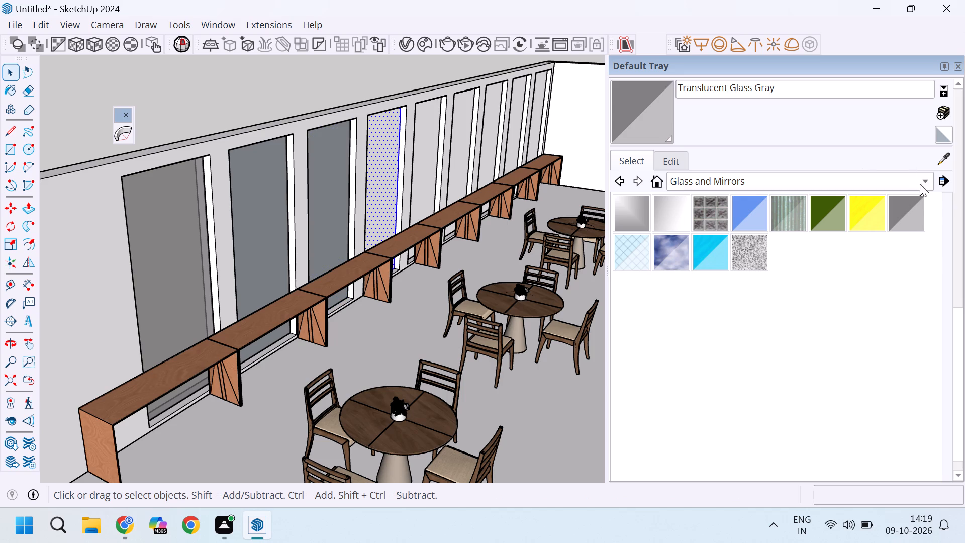
{"action": "left_click", "coordinate": [902, 224]}
{"action": "left_click", "coordinate": [381, 168]}
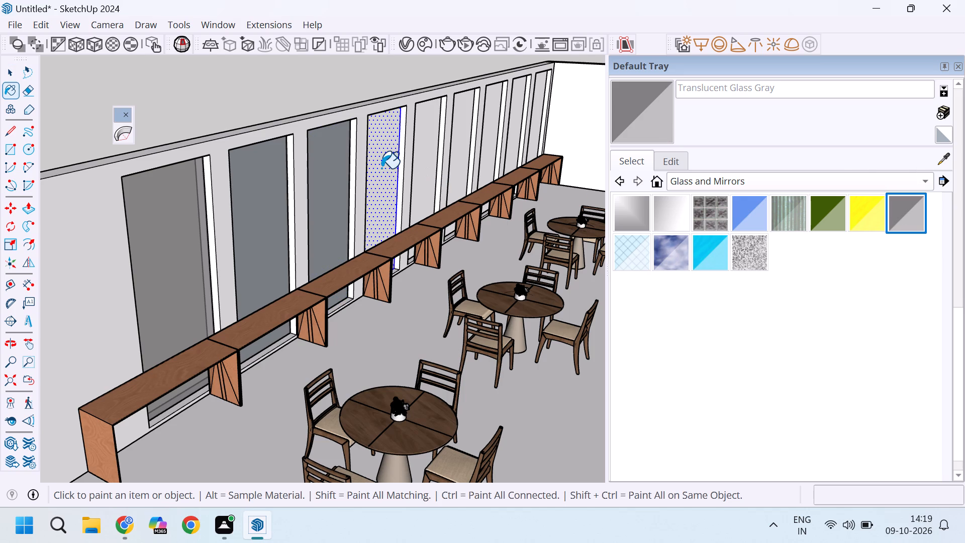
{"action": "key", "text": "space"}
{"action": "triple_click", "coordinate": [421, 165]}
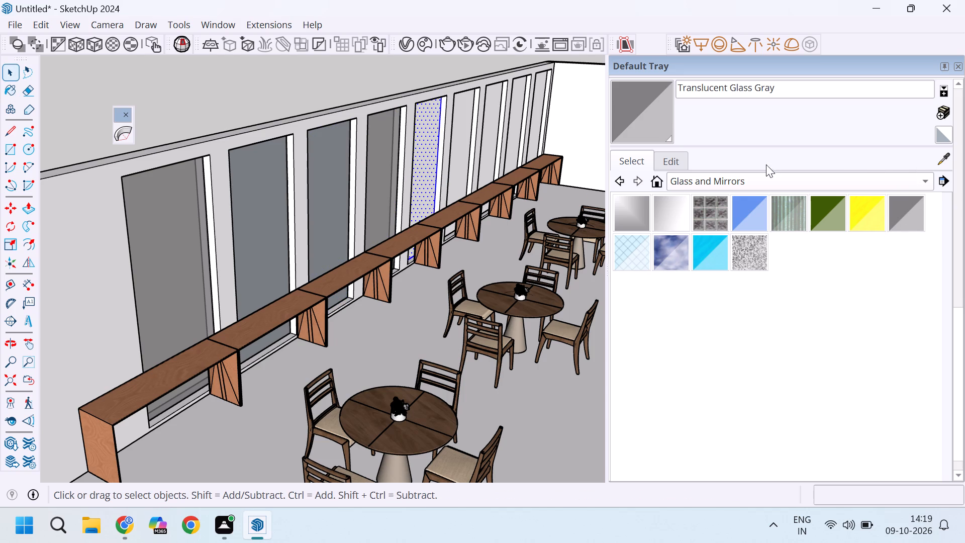
{"action": "left_click", "coordinate": [906, 218]}
{"action": "left_click", "coordinate": [423, 170]}
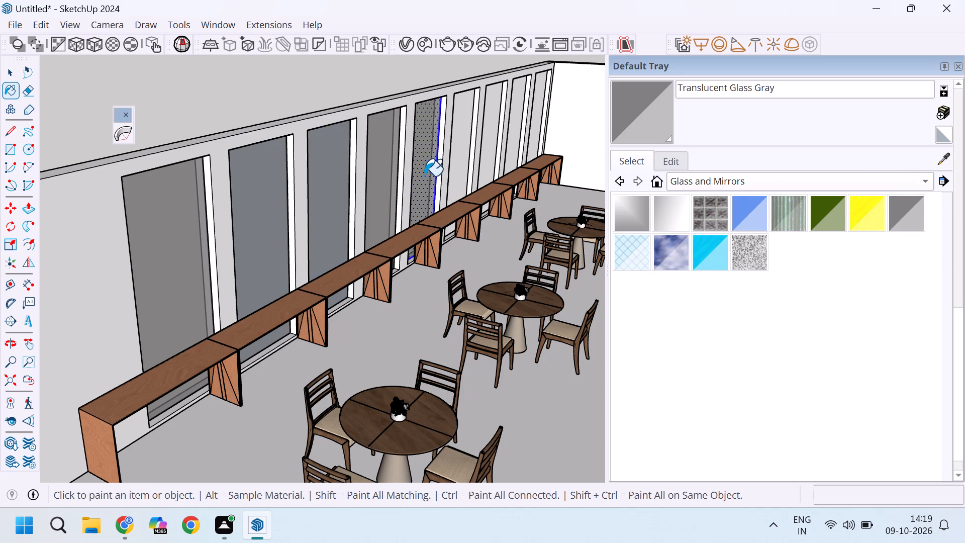
{"action": "key", "text": "space"}
Paint the inner face of the sixth panel with Translucent Glass Gray.
{"action": "double_click", "coordinate": [460, 148]}
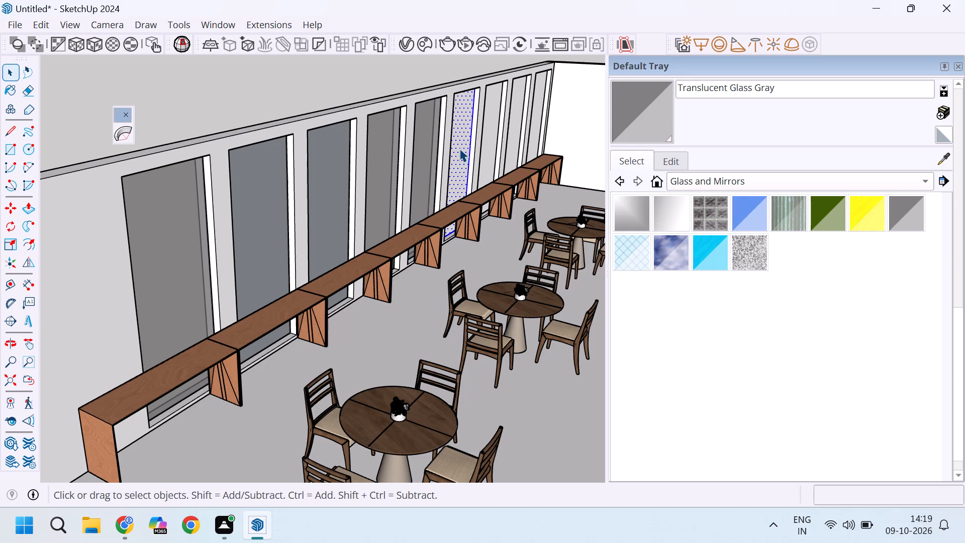
{"action": "double_click", "coordinate": [459, 148]}
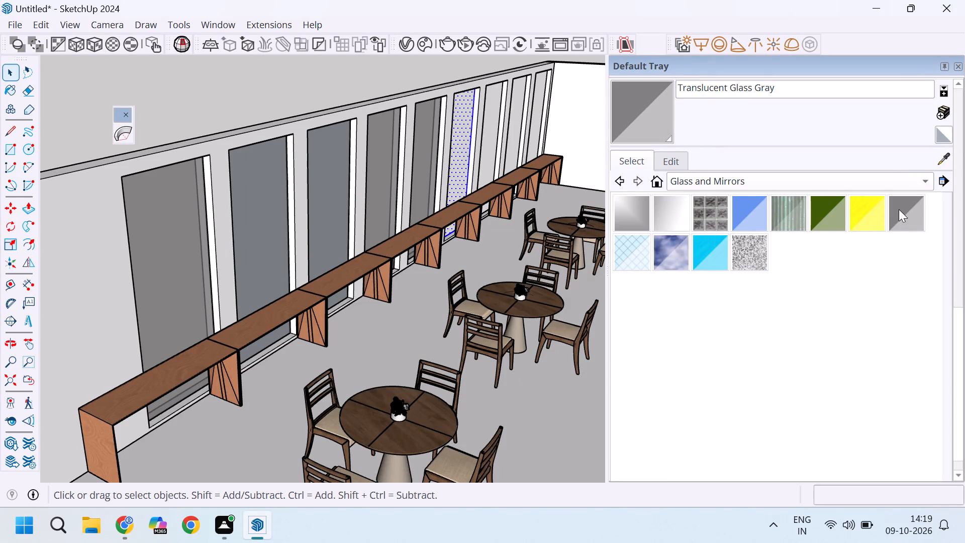
{"action": "left_click", "coordinate": [899, 209]}
{"action": "left_click", "coordinate": [466, 139]}
{"action": "key", "text": "space"}
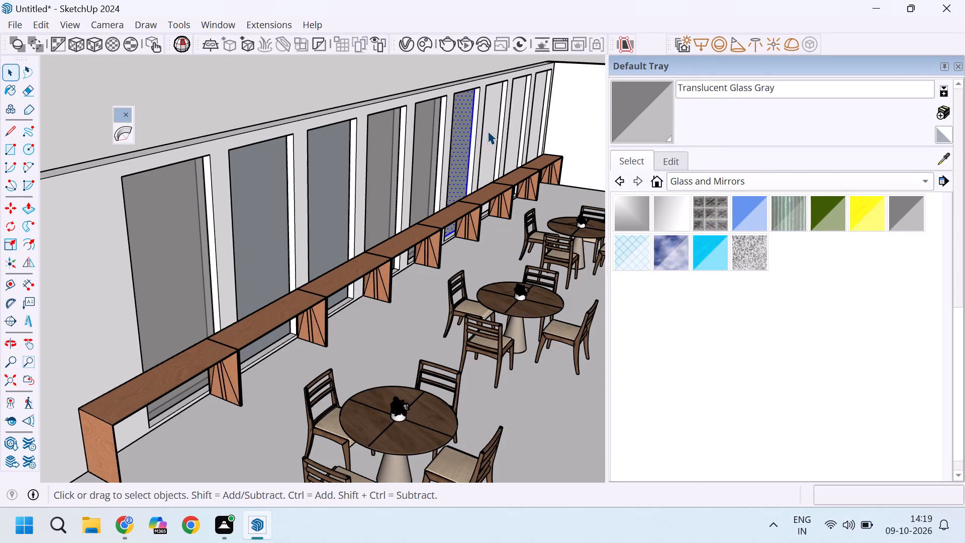
Select all connected geometry of the seventh panel and paint it with Translucent Glass Gray.
{"action": "triple_click", "coordinate": [488, 130]}
{"action": "left_click", "coordinate": [488, 130]}
{"action": "left_click", "coordinate": [908, 213]}
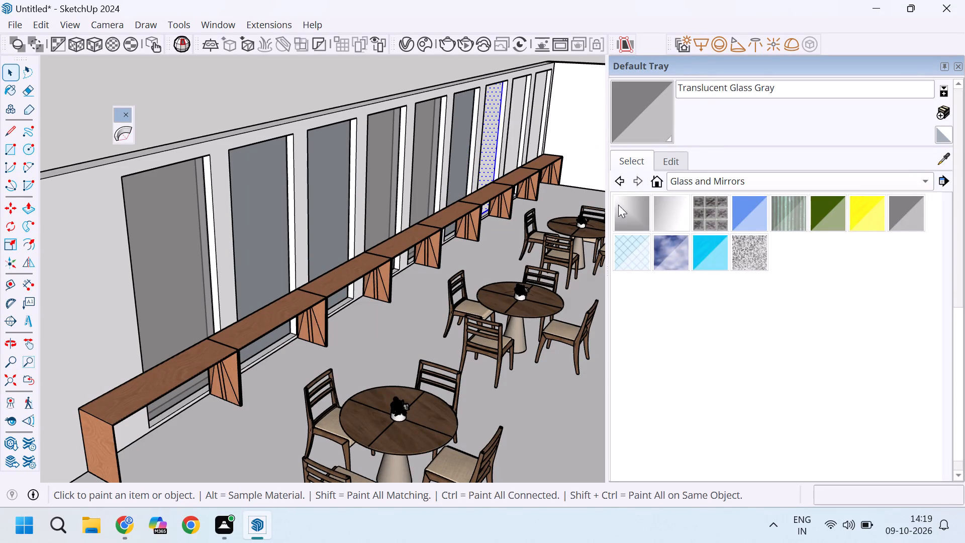
{"action": "left_click", "coordinate": [488, 137]}
{"action": "scroll", "coordinate": [527, 122], "scroll_direction": "up", "scroll_amount": 4}
{"action": "key", "text": "space"}
Select all connected geometry of the eighth panel and paint it with Translucent Glass Gray.
{"action": "triple_click", "coordinate": [515, 122]}
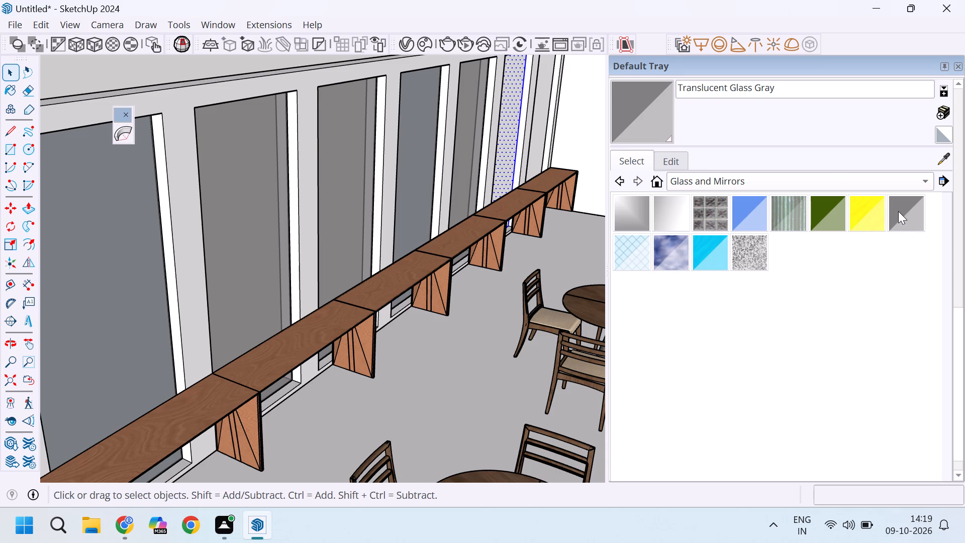
{"action": "left_click", "coordinate": [898, 211]}
{"action": "left_click", "coordinate": [503, 128]}
{"action": "scroll", "coordinate": [119, 366], "scroll_direction": "down", "scroll_amount": 10}
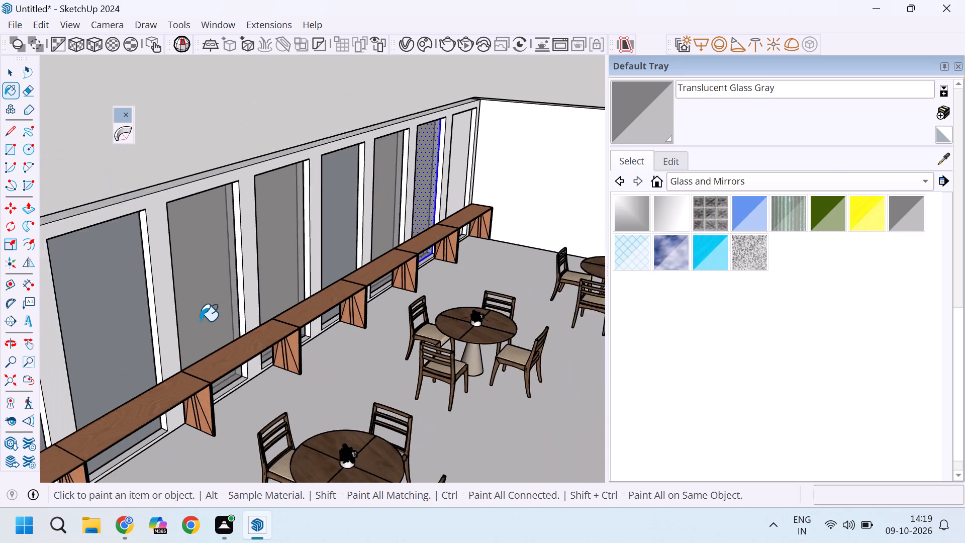
{"action": "scroll", "coordinate": [420, 233], "scroll_direction": "up", "scroll_amount": 7}
{"action": "key", "text": "space"}
Paint the entire last panel, beside the café's end wall, with Translucent Glass Gray and clear the selection.
{"action": "triple_click", "coordinate": [408, 187]}
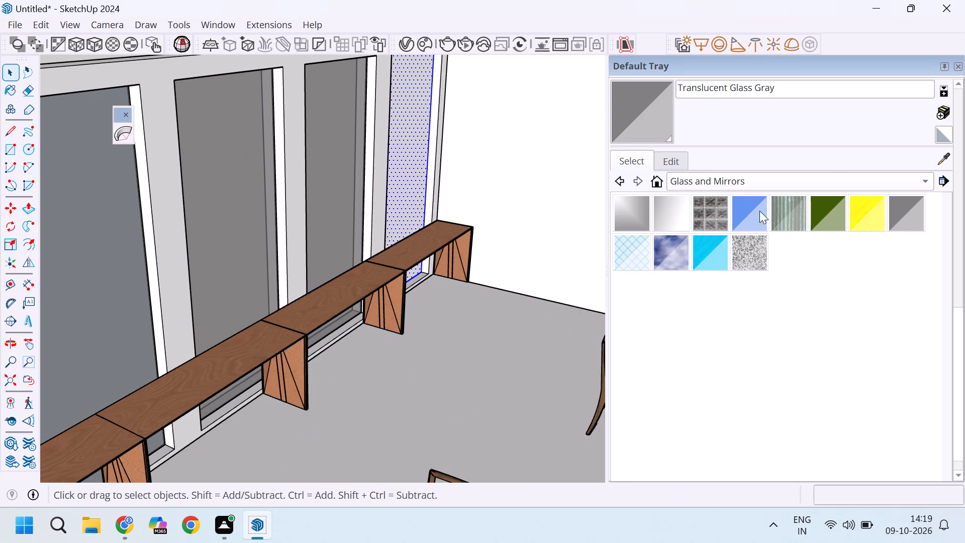
{"action": "left_click", "coordinate": [910, 215]}
{"action": "left_click", "coordinate": [414, 175]}
{"action": "key", "text": "space"}
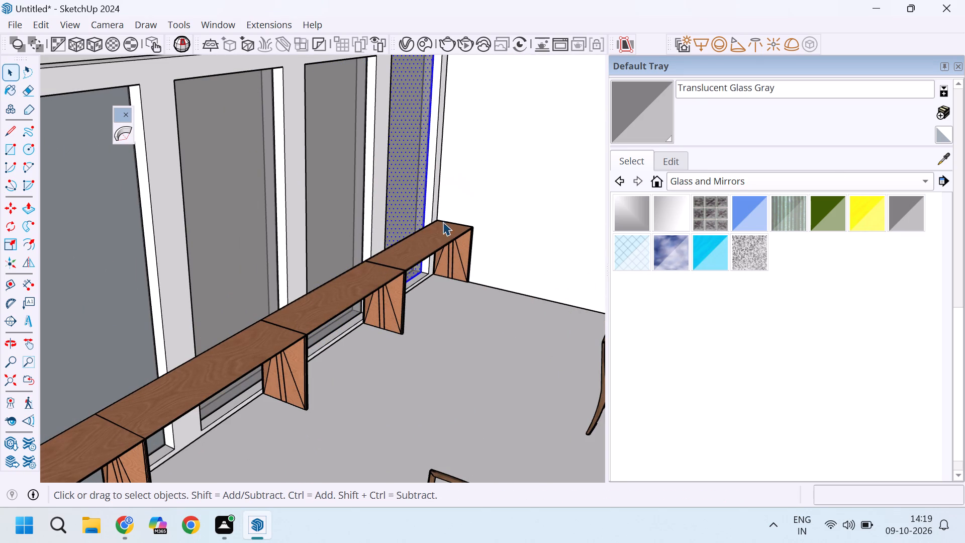
{"action": "scroll", "coordinate": [451, 237], "scroll_direction": "down", "scroll_amount": 17}
{"action": "middle_click_drag", "start_coordinate": [274, 371], "coordinate": [475, 331]}
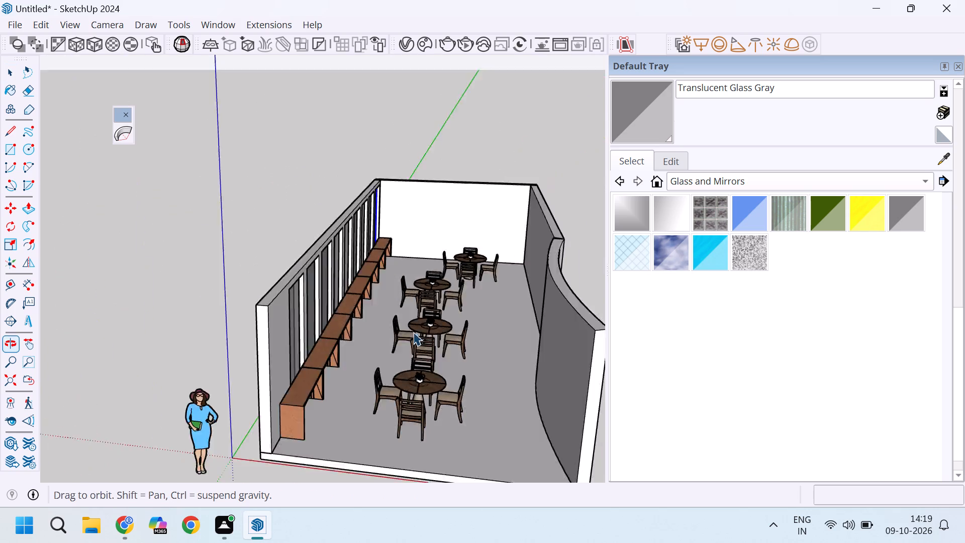
{"action": "left_click", "coordinate": [239, 317]}
{"action": "middle_click_drag", "start_coordinate": [204, 353], "coordinate": [482, 315]}
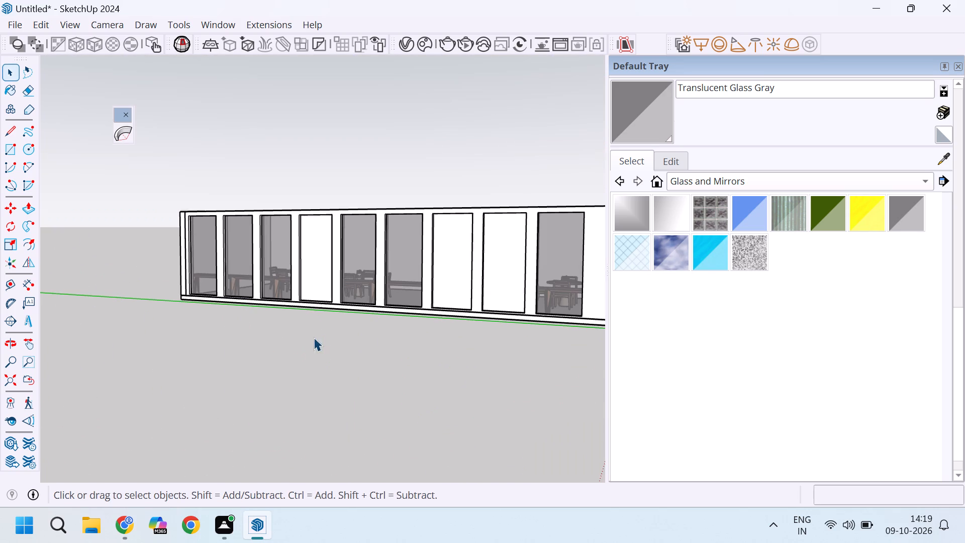
Paint the outer faces of the three remaining white panels on the long wall with Translucent Glass Gray and clear the selection.
{"action": "scroll", "coordinate": [438, 269], "scroll_direction": "up", "scroll_amount": 7}
{"action": "left_click", "coordinate": [447, 275]}
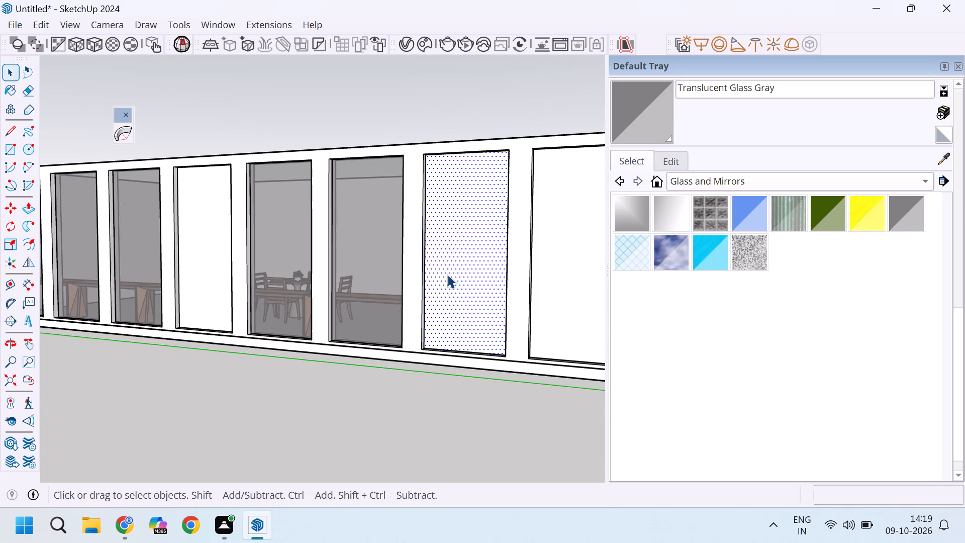
{"action": "left_click", "coordinate": [906, 214]}
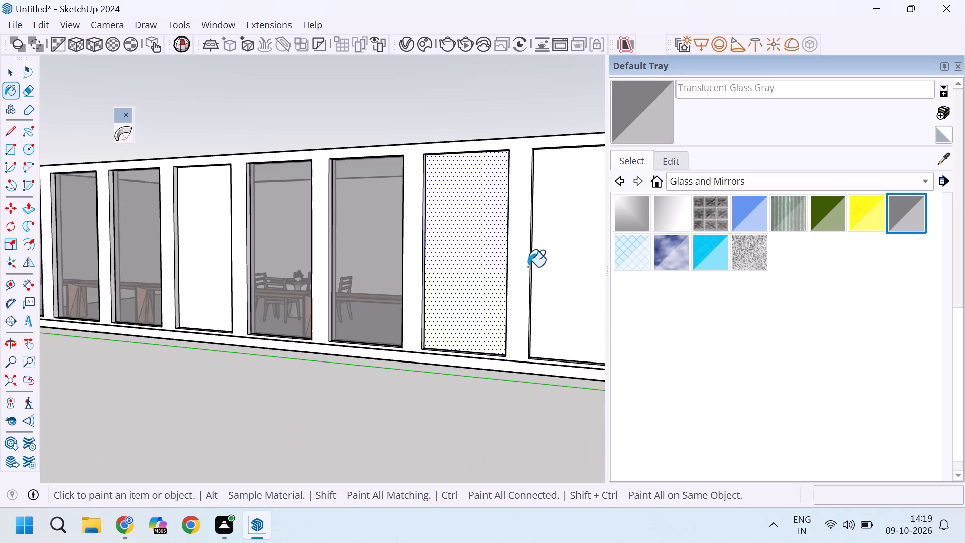
{"action": "left_click", "coordinate": [490, 256]}
{"action": "scroll", "coordinate": [414, 294], "scroll_direction": "down", "scroll_amount": 3}
{"action": "left_click", "coordinate": [534, 284]}
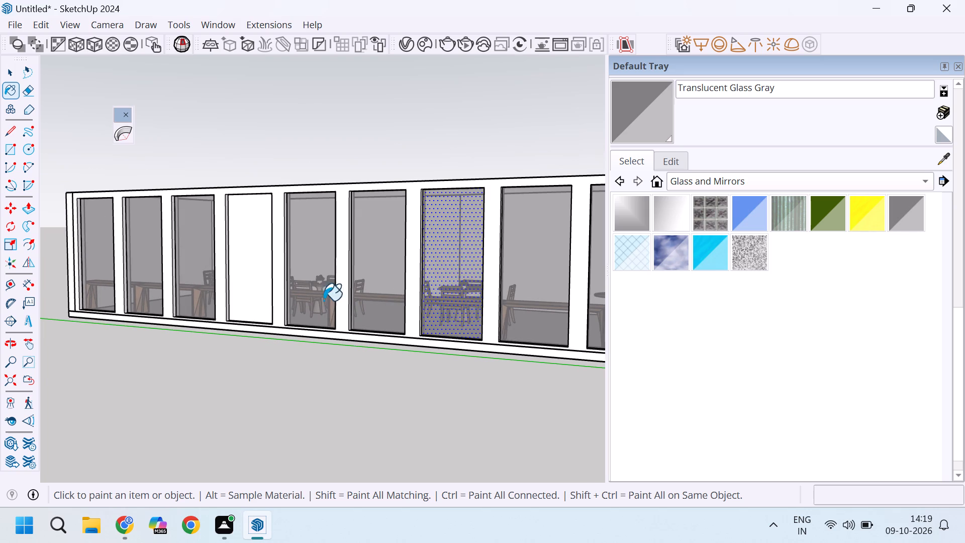
{"action": "left_click", "coordinate": [247, 292]}
{"action": "key", "text": "space"}
{"action": "left_click", "coordinate": [264, 415]}
{"action": "scroll", "coordinate": [265, 413], "scroll_direction": "down", "scroll_amount": 6}
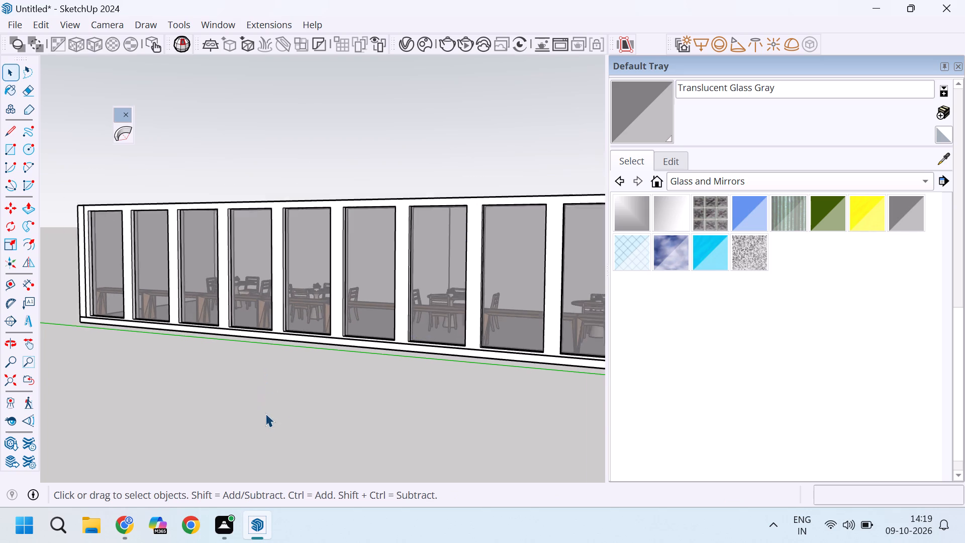
Delete all four round table-and-chair sets from the café floor, keeping the long counter beside the panelled wall.
{"action": "scroll", "coordinate": [265, 413], "scroll_direction": "down", "scroll_amount": 4}
{"action": "middle_click_drag", "start_coordinate": [509, 361], "coordinate": [47, 454]}
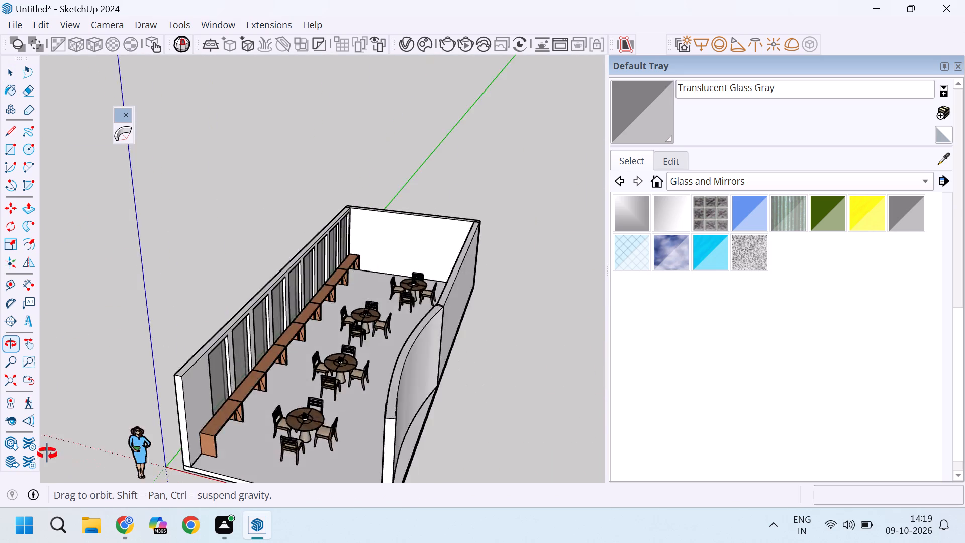
{"action": "middle_click_drag", "start_coordinate": [47, 454], "coordinate": [42, 449]}
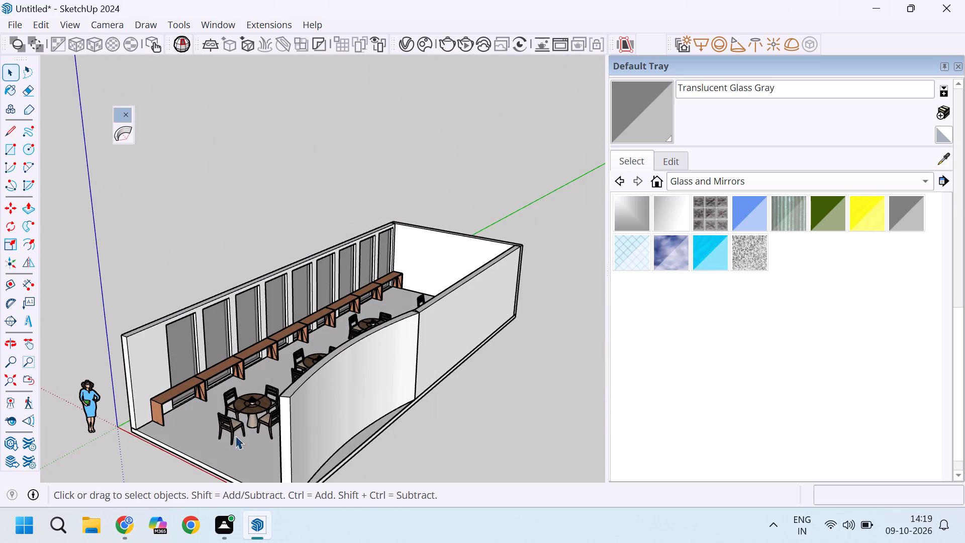
{"action": "middle_click_drag", "start_coordinate": [186, 399], "coordinate": [279, 363]}
{"action": "middle_click", "coordinate": [279, 363]}
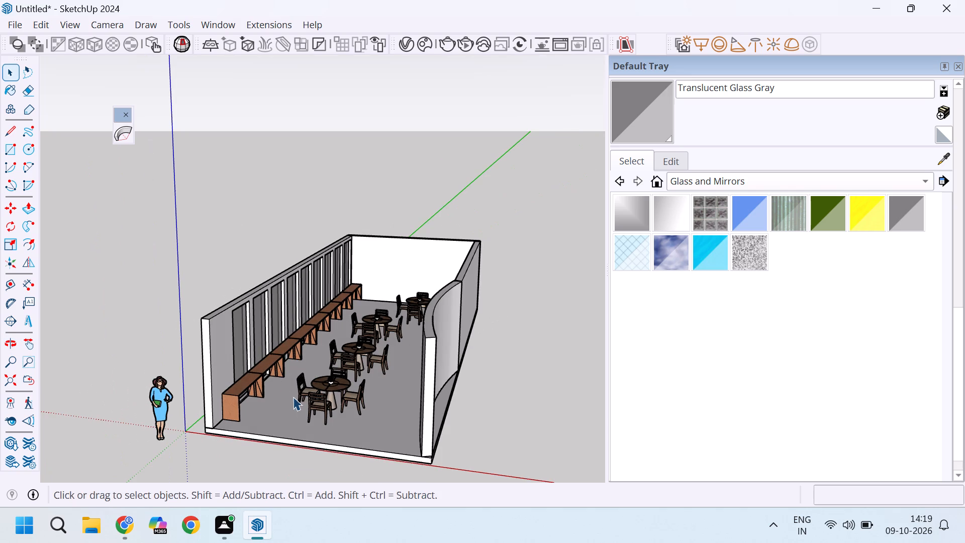
{"action": "scroll", "coordinate": [310, 403], "scroll_direction": "up", "scroll_amount": 6}
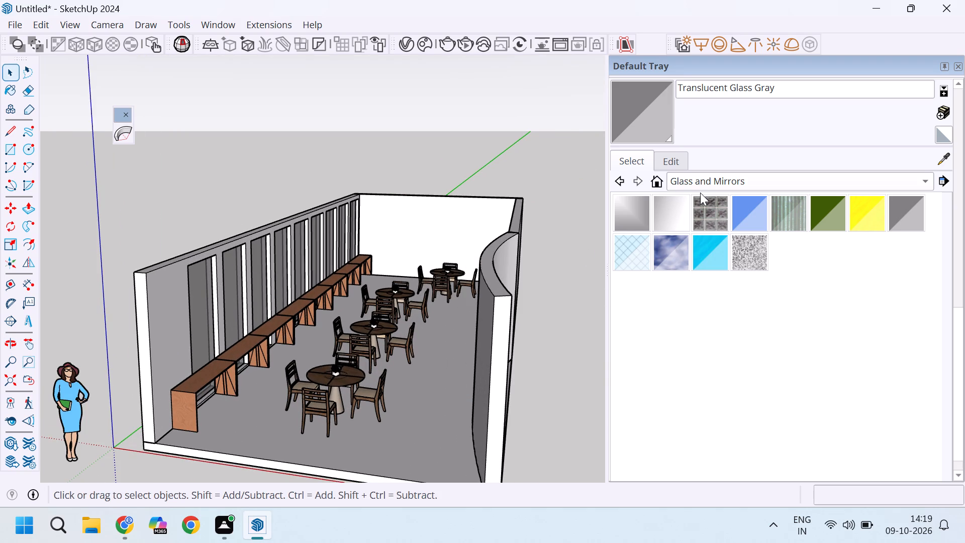
{"action": "left_click", "coordinate": [341, 370]}
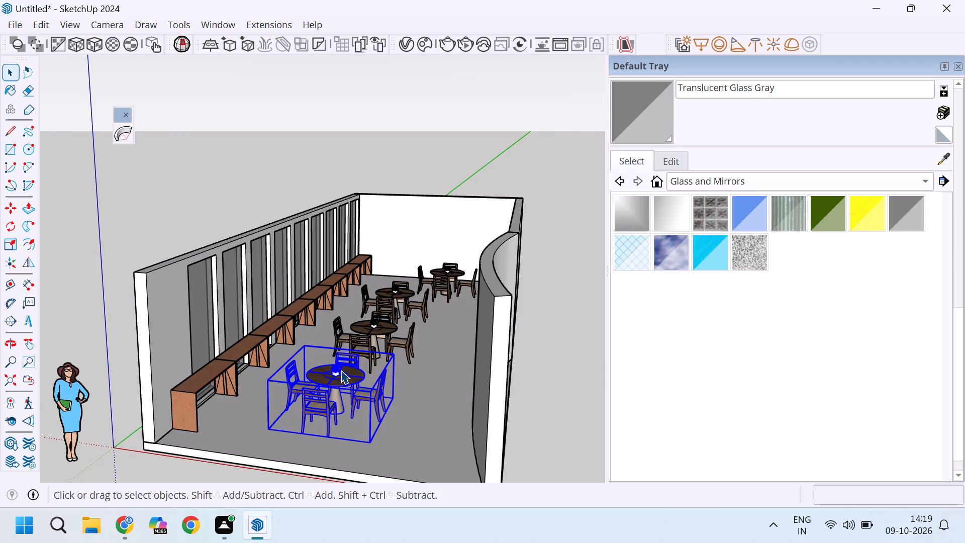
{"action": "key", "text": "Delete"}
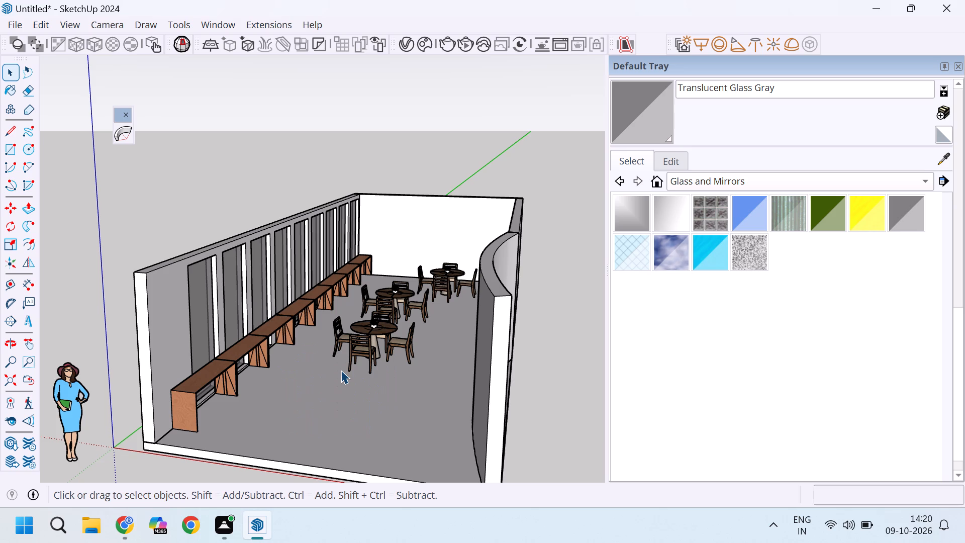
{"action": "left_click", "coordinate": [367, 323]}
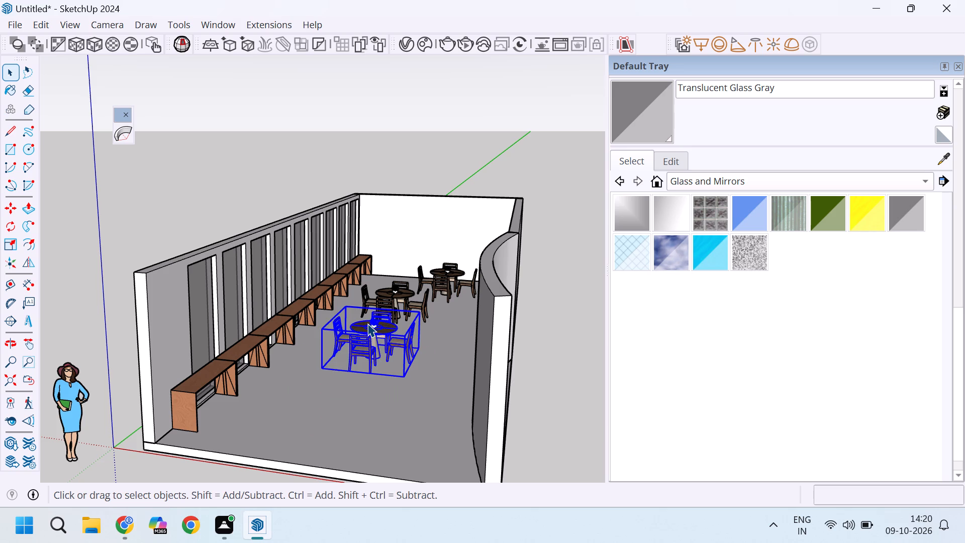
{"action": "key", "text": "Delete"}
{"action": "left_click", "coordinate": [399, 305]}
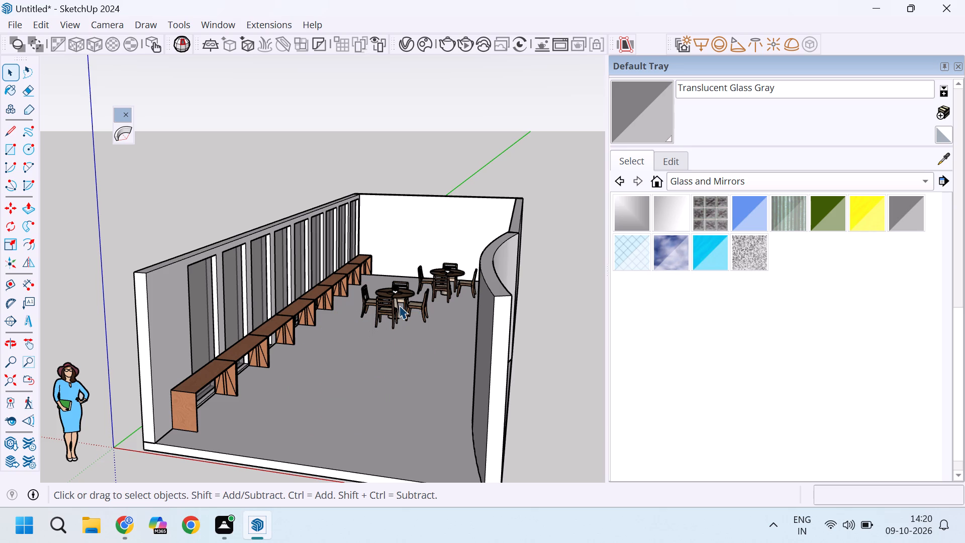
{"action": "key", "text": "Delete"}
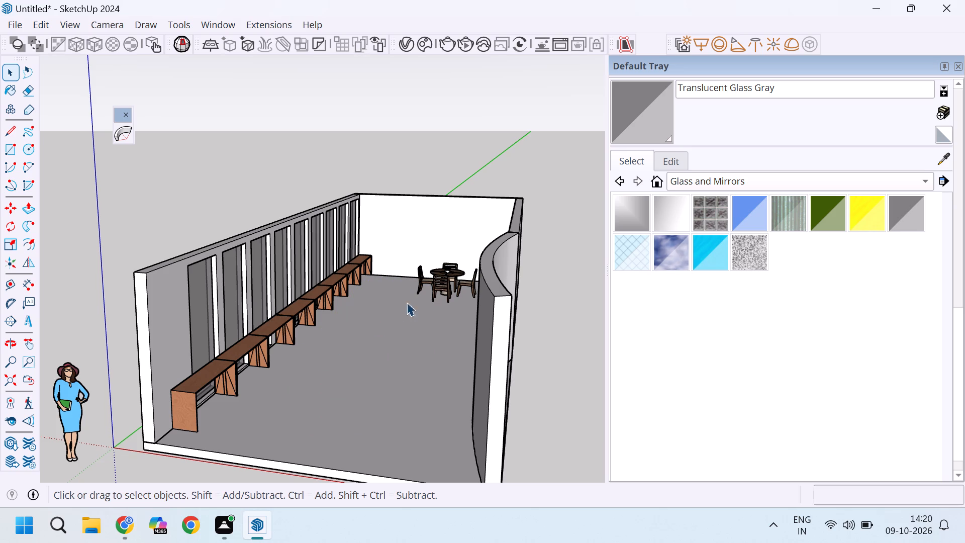
{"action": "left_click", "coordinate": [441, 280]}
{"action": "key", "text": "Delete"}
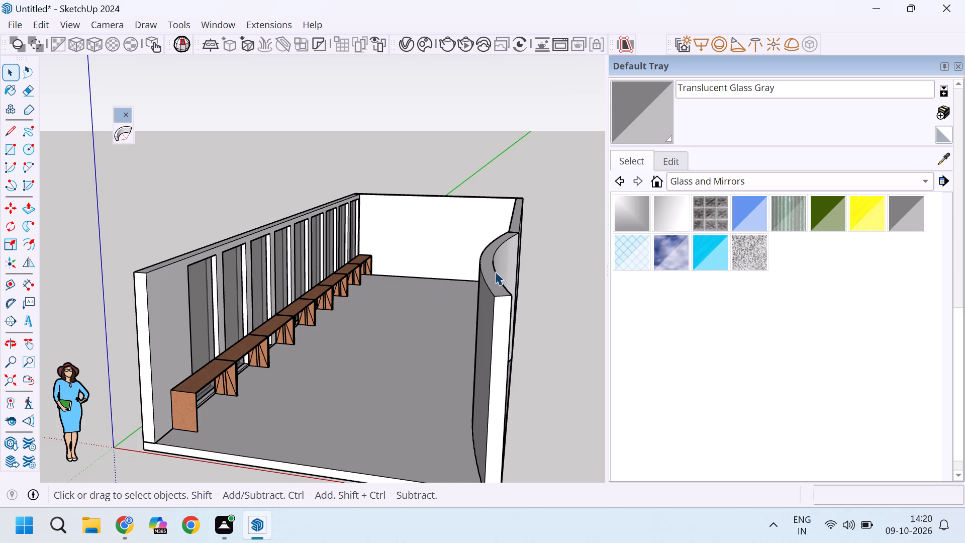
Purge the unused components, including the deleted dining set Component#16, from the model's component library.
{"action": "scroll", "coordinate": [432, 295], "scroll_direction": "down", "scroll_amount": 2}
{"action": "middle_click_drag", "start_coordinate": [431, 297], "coordinate": [519, 335]}
{"action": "scroll", "coordinate": [682, 146], "scroll_direction": "up", "scroll_amount": 6}
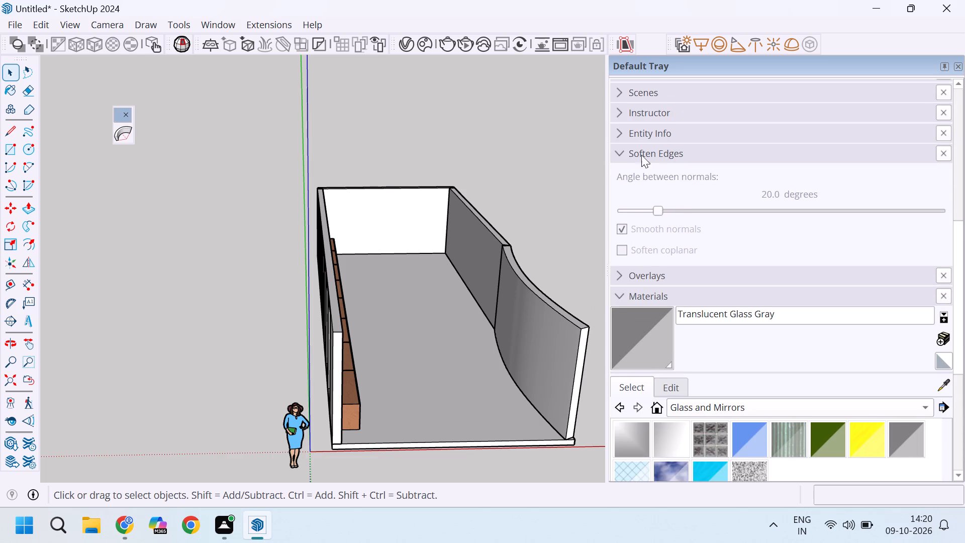
{"action": "scroll", "coordinate": [641, 155], "scroll_direction": "up", "scroll_amount": 2}
{"action": "left_click", "coordinate": [638, 297]}
{"action": "scroll", "coordinate": [597, 200], "scroll_direction": "up", "scroll_amount": 4}
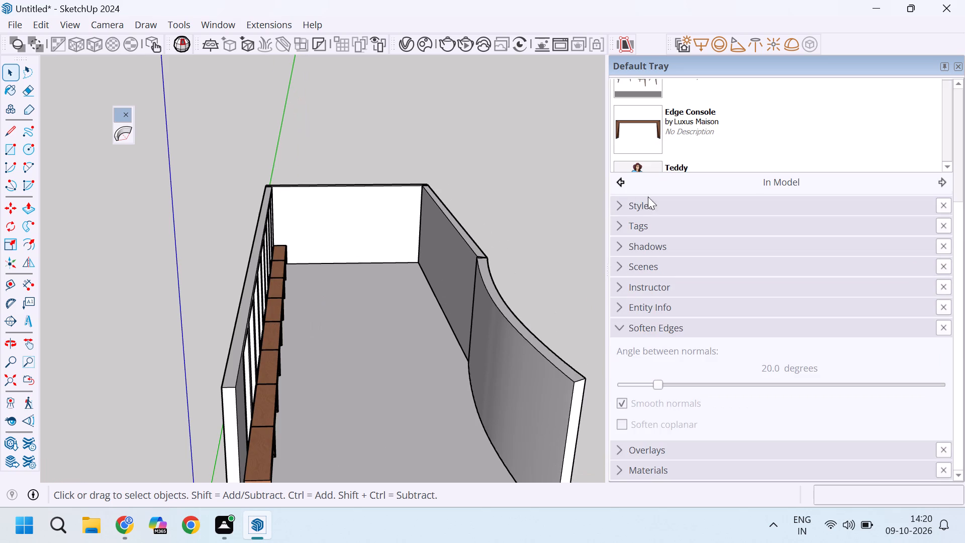
{"action": "scroll", "coordinate": [668, 190], "scroll_direction": "down", "scroll_amount": 2}
{"action": "scroll", "coordinate": [697, 183], "scroll_direction": "up", "scroll_amount": 8}
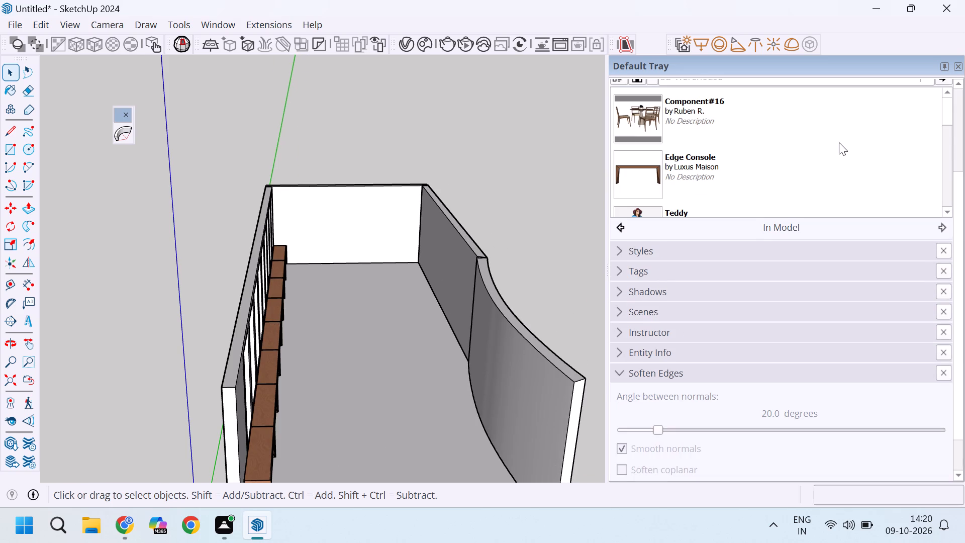
{"action": "scroll", "coordinate": [839, 142], "scroll_direction": "up", "scroll_amount": 4}
{"action": "scroll", "coordinate": [761, 193], "scroll_direction": "up", "scroll_amount": 3}
{"action": "left_click_drag", "start_coordinate": [949, 154], "coordinate": [943, 104]}
{"action": "left_click_drag", "start_coordinate": [958, 159], "coordinate": [958, 159]}
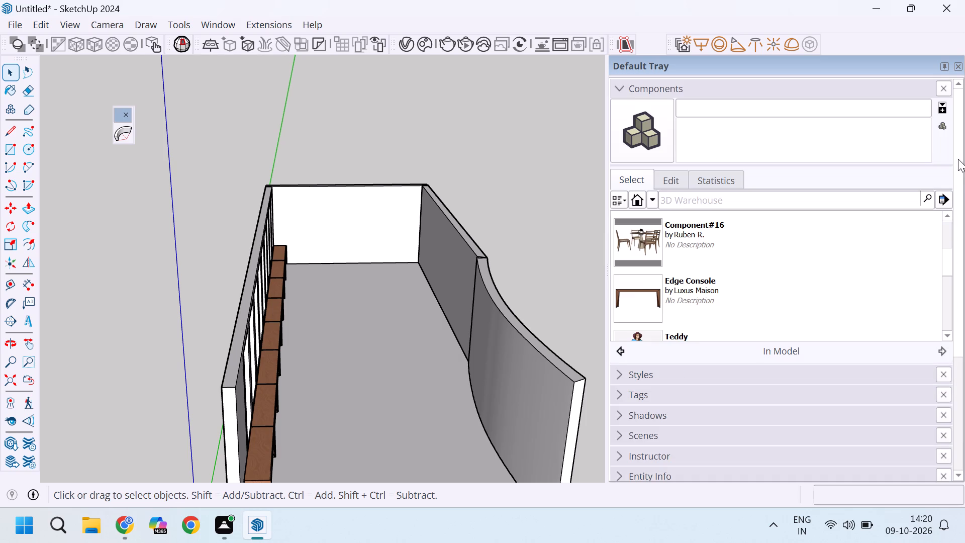
{"action": "left_click_drag", "start_coordinate": [958, 159], "coordinate": [958, 170]}
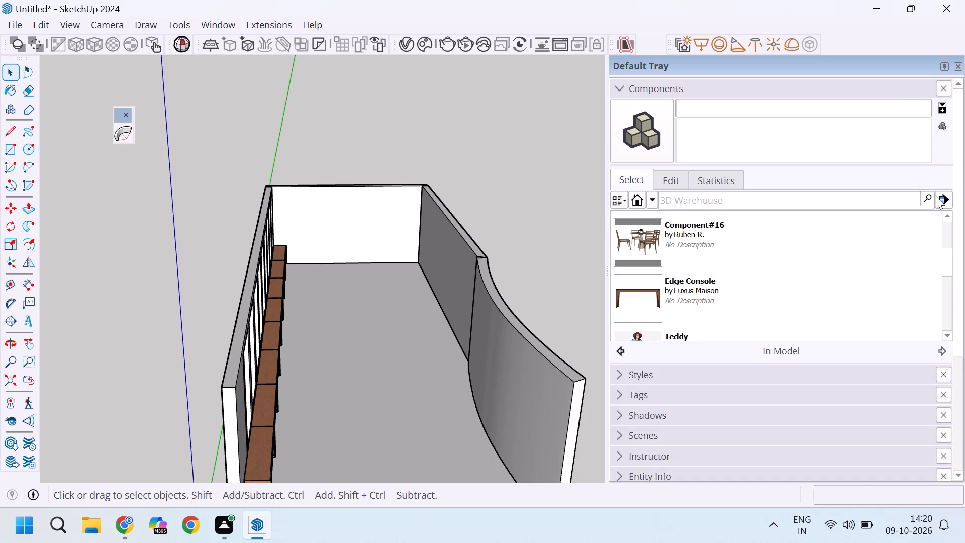
{"action": "left_click", "coordinate": [942, 199]}
{"action": "left_click", "coordinate": [867, 291]}
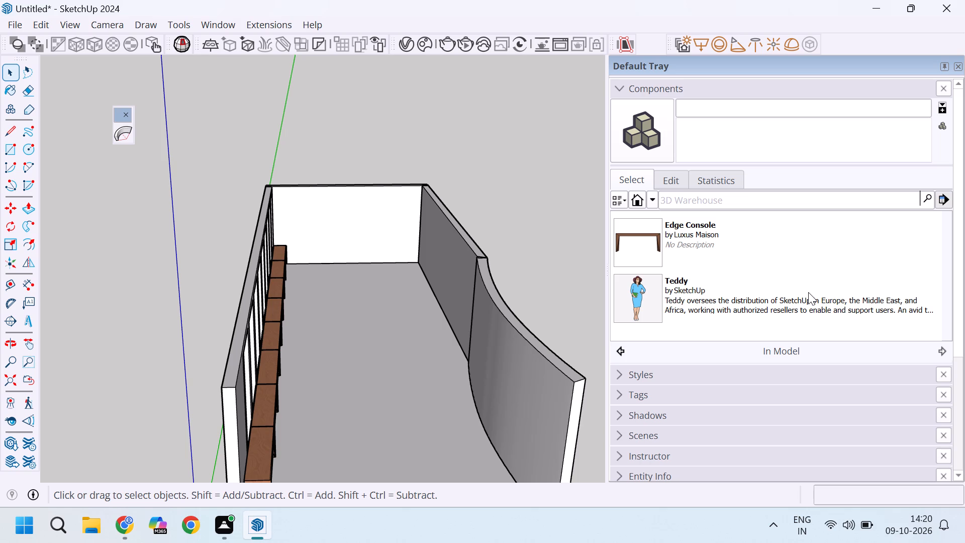
{"action": "scroll", "coordinate": [685, 262], "scroll_direction": "down", "scroll_amount": 5}
{"action": "scroll", "coordinate": [685, 262], "scroll_direction": "up", "scroll_amount": 11}
{"action": "left_click", "coordinate": [531, 175]}
{"action": "left_click", "coordinate": [518, 140]}
Open 3D Warehouse and browse the "table" model results for a replacement café table.
{"action": "left_click", "coordinate": [231, 25]}
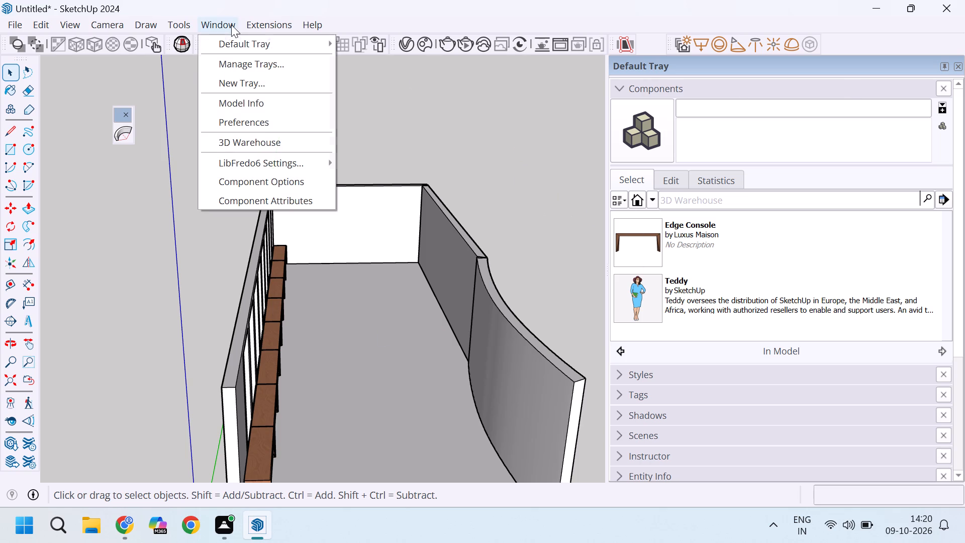
{"action": "left_click", "coordinate": [268, 140]}
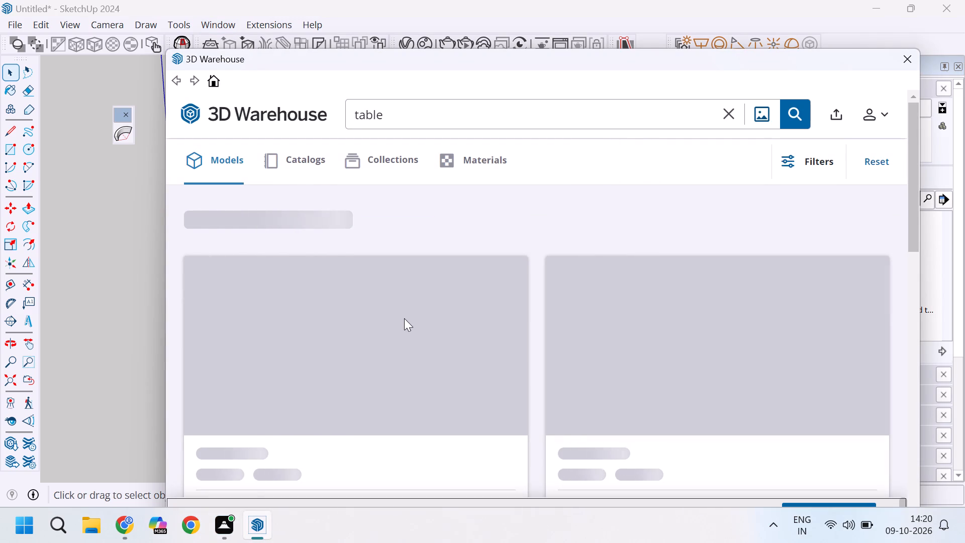
{"action": "scroll", "coordinate": [404, 318], "scroll_direction": "up", "scroll_amount": 11}
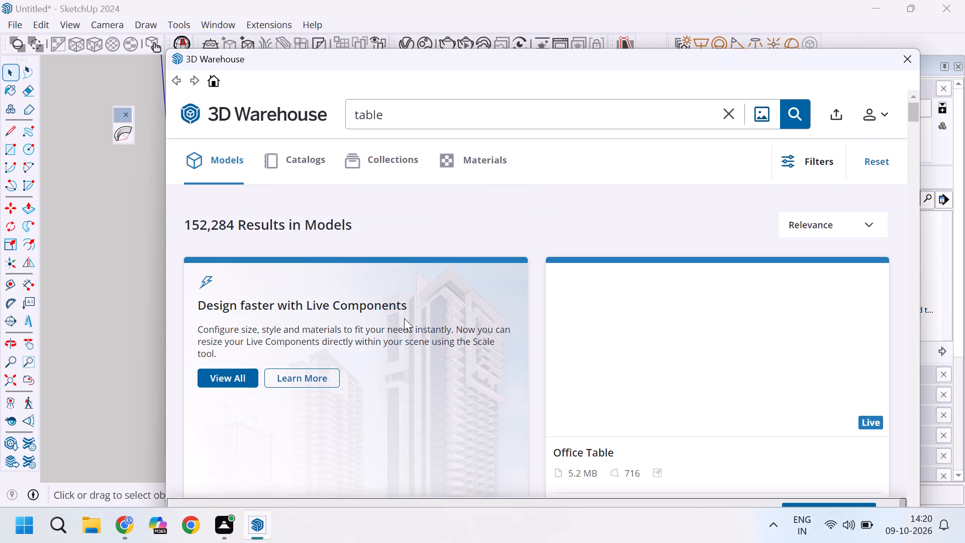
{"action": "scroll", "coordinate": [404, 318], "scroll_direction": "down", "scroll_amount": 10}
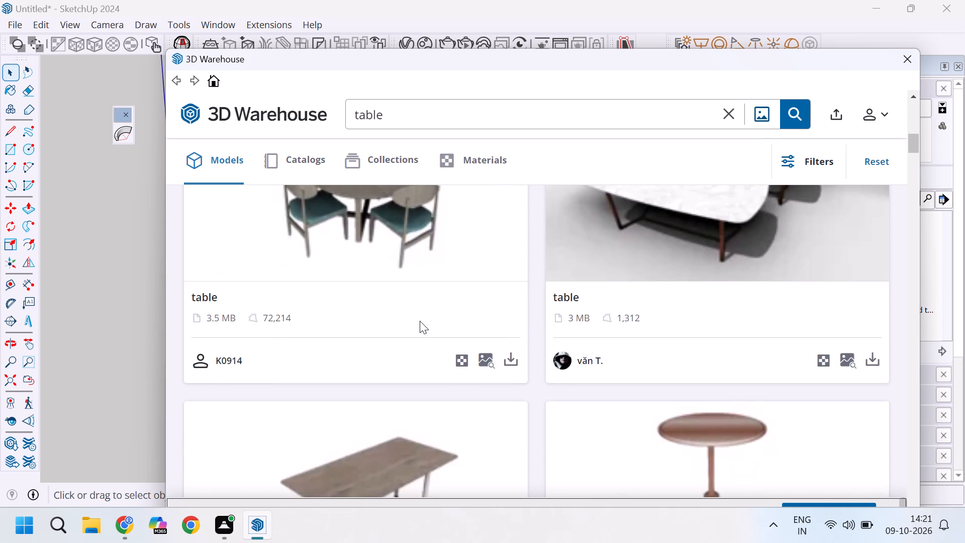
{"action": "scroll", "coordinate": [420, 321], "scroll_direction": "down", "scroll_amount": 13}
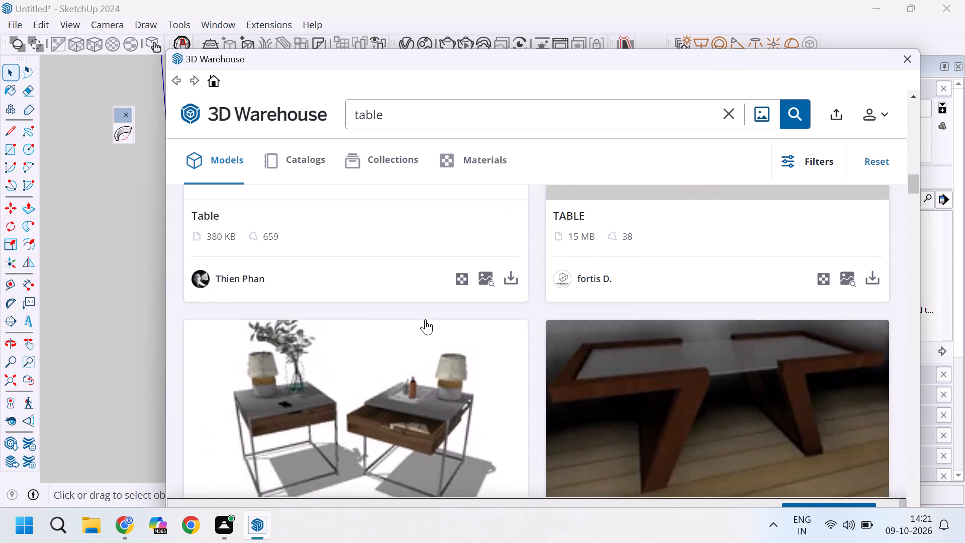
{"action": "scroll", "coordinate": [425, 319], "scroll_direction": "down", "scroll_amount": 12}
{"action": "scroll", "coordinate": [426, 319], "scroll_direction": "up", "scroll_amount": 1}
{"action": "scroll", "coordinate": [426, 319], "scroll_direction": "down", "scroll_amount": 14}
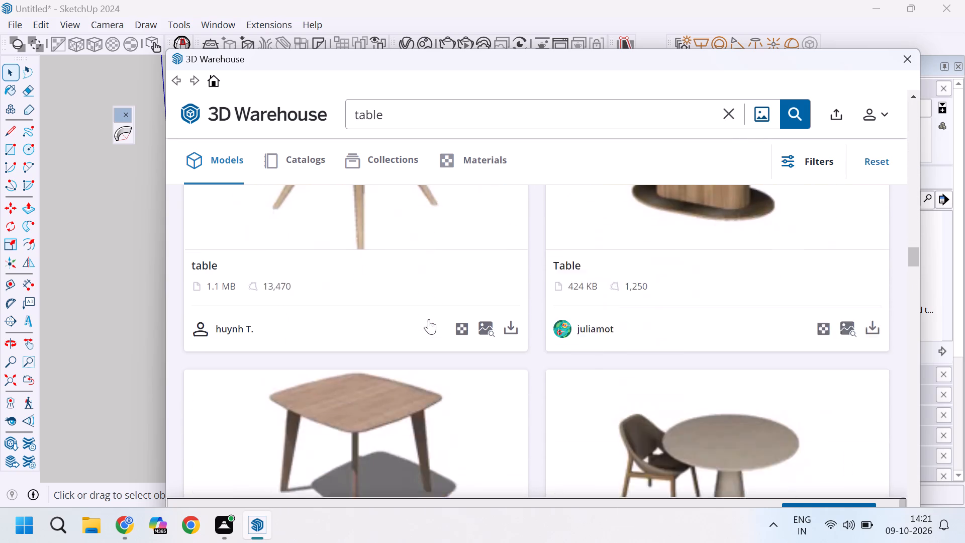
{"action": "scroll", "coordinate": [429, 319], "scroll_direction": "down", "scroll_amount": 8}
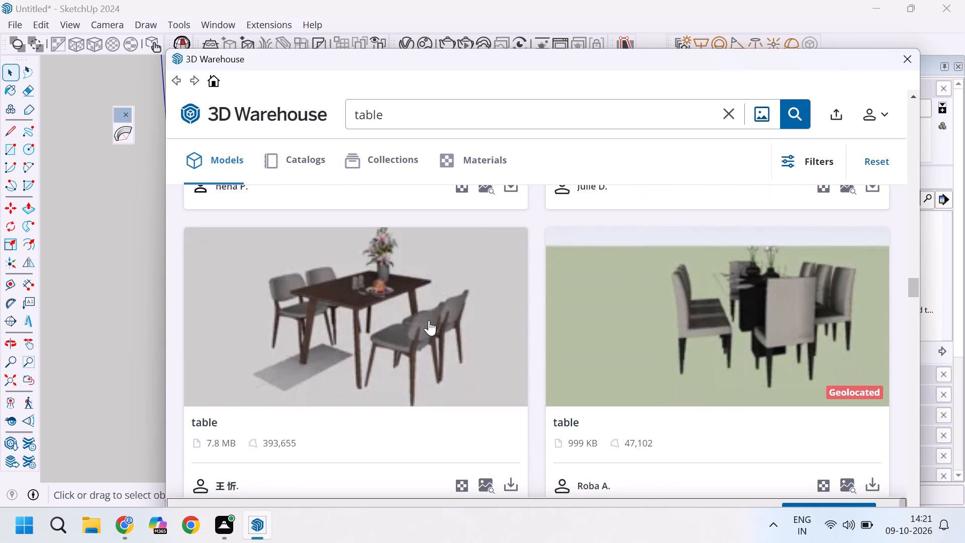
{"action": "scroll", "coordinate": [429, 320], "scroll_direction": "down", "scroll_amount": 2}
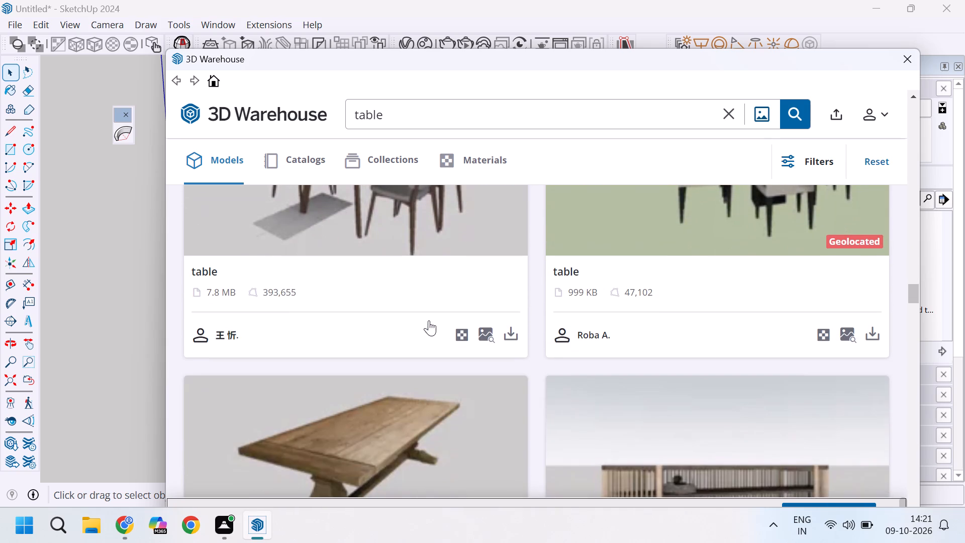
{"action": "scroll", "coordinate": [429, 320], "scroll_direction": "up", "scroll_amount": 1}
{"action": "scroll", "coordinate": [429, 320], "scroll_direction": "down", "scroll_amount": 3}
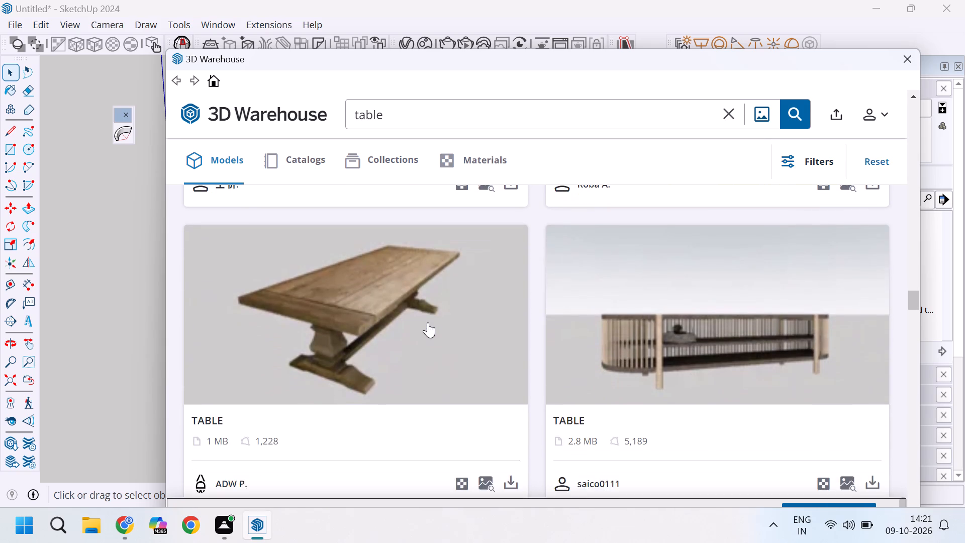
{"action": "scroll", "coordinate": [428, 322], "scroll_direction": "down", "scroll_amount": 16}
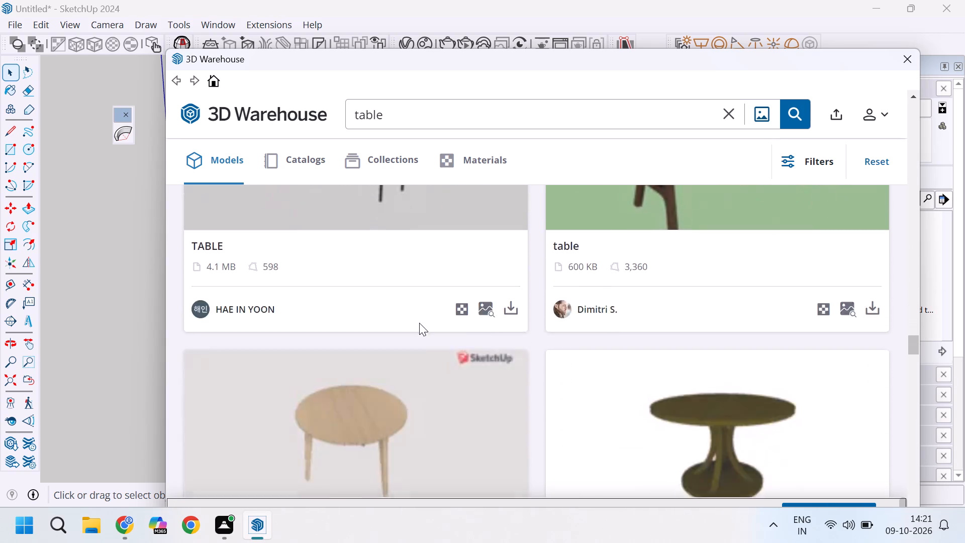
{"action": "scroll", "coordinate": [419, 323], "scroll_direction": "up", "scroll_amount": 7}
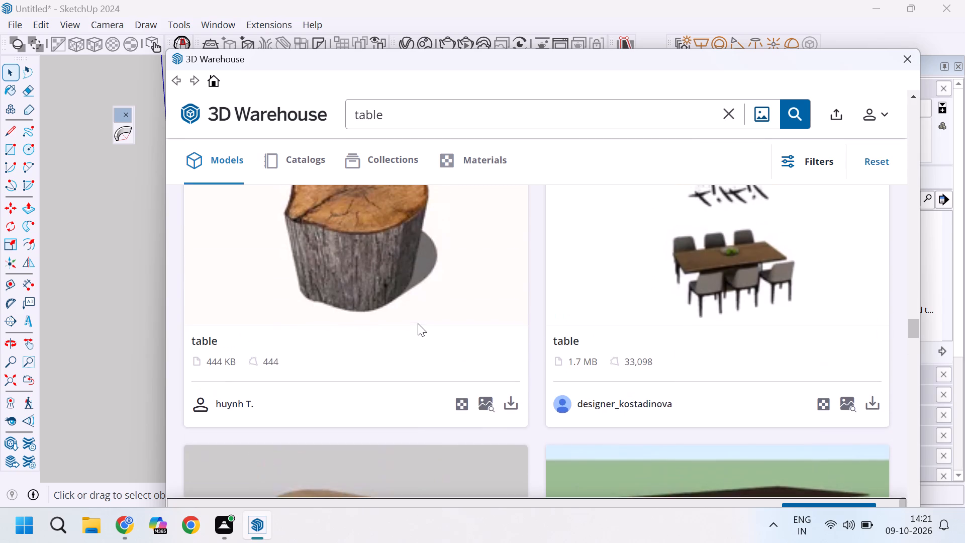
{"action": "scroll", "coordinate": [418, 323], "scroll_direction": "up", "scroll_amount": 7}
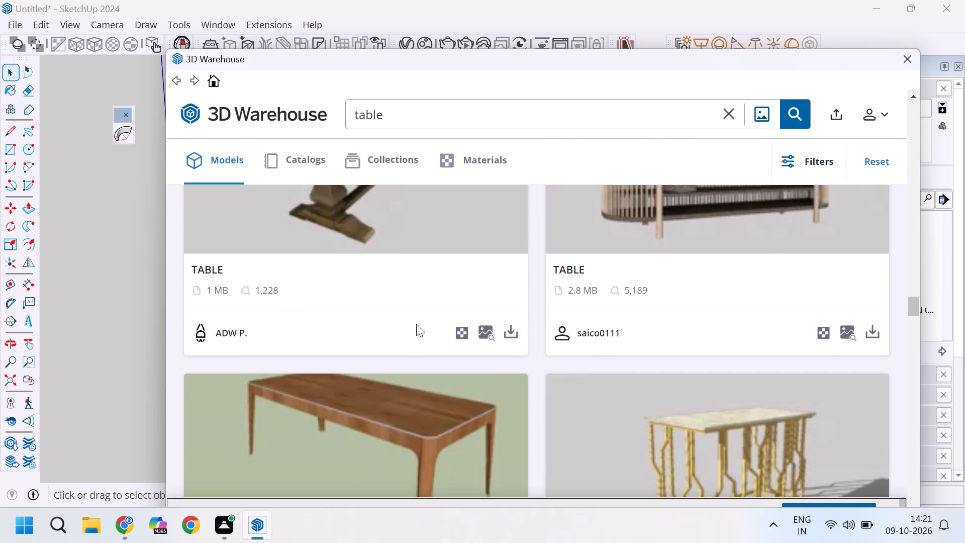
{"action": "scroll", "coordinate": [401, 328], "scroll_direction": "up", "scroll_amount": 5}
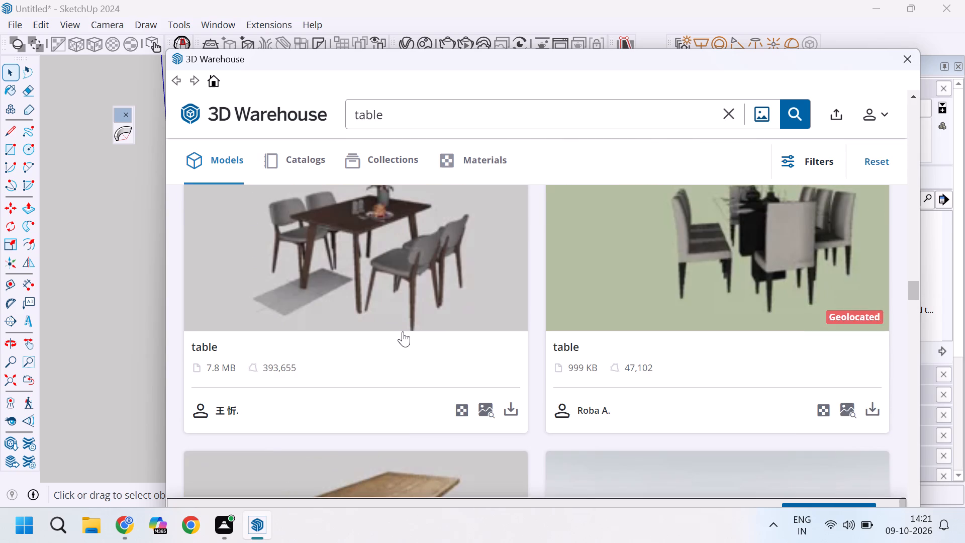
{"action": "scroll", "coordinate": [403, 330], "scroll_direction": "down", "scroll_amount": 20}
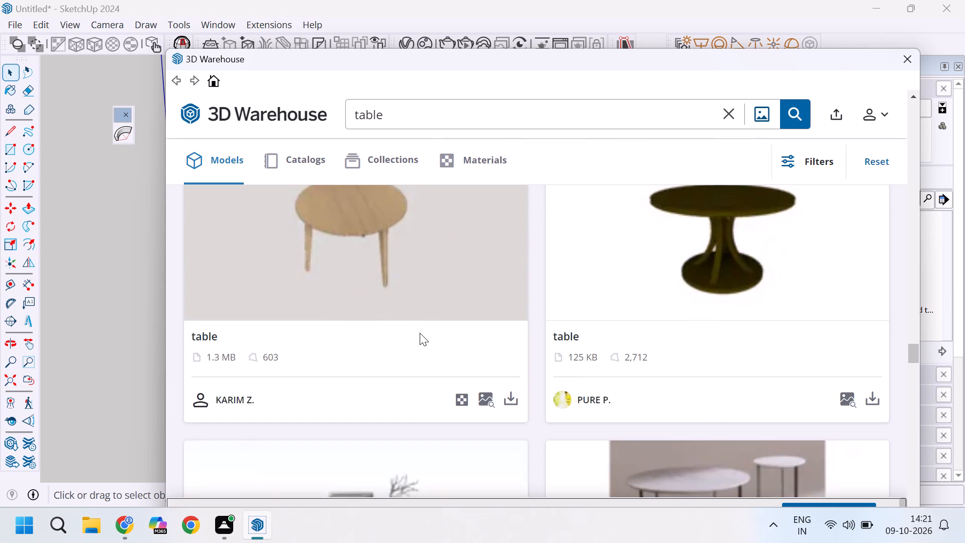
{"action": "scroll", "coordinate": [420, 333], "scroll_direction": "down", "scroll_amount": 6}
{"action": "scroll", "coordinate": [420, 333], "scroll_direction": "up", "scroll_amount": 4}
{"action": "scroll", "coordinate": [420, 333], "scroll_direction": "down", "scroll_amount": 10}
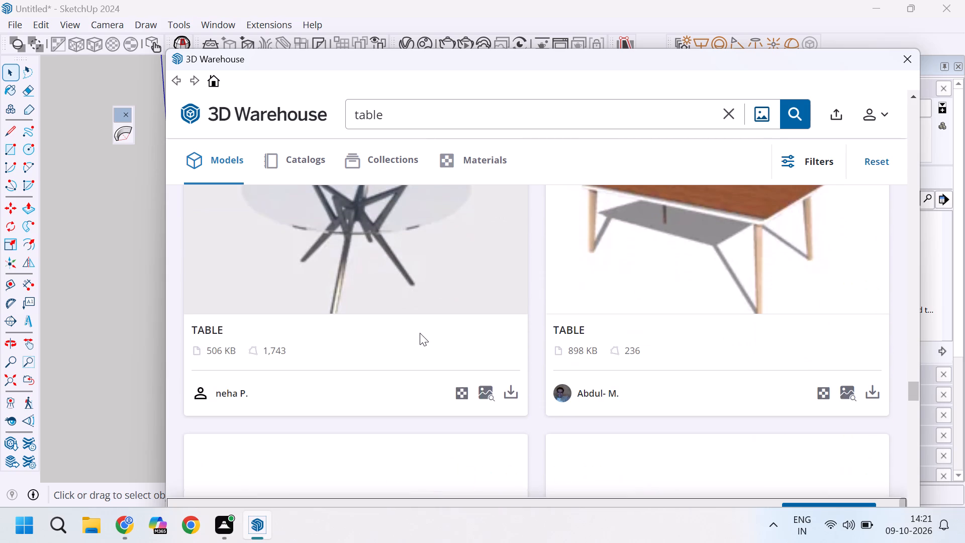
{"action": "scroll", "coordinate": [420, 333], "scroll_direction": "up", "scroll_amount": 2}
{"action": "scroll", "coordinate": [420, 333], "scroll_direction": "down", "scroll_amount": 8}
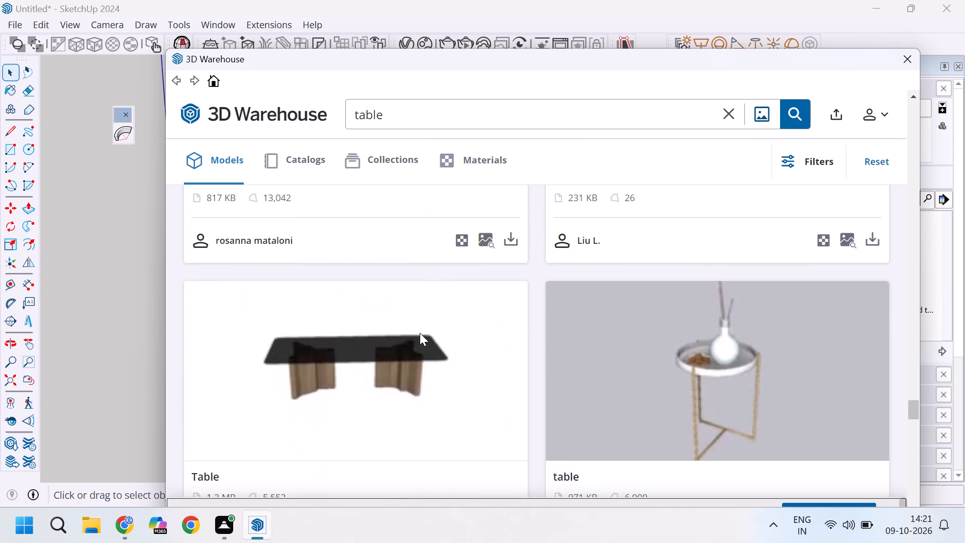
{"action": "scroll", "coordinate": [420, 333], "scroll_direction": "down", "scroll_amount": 14}
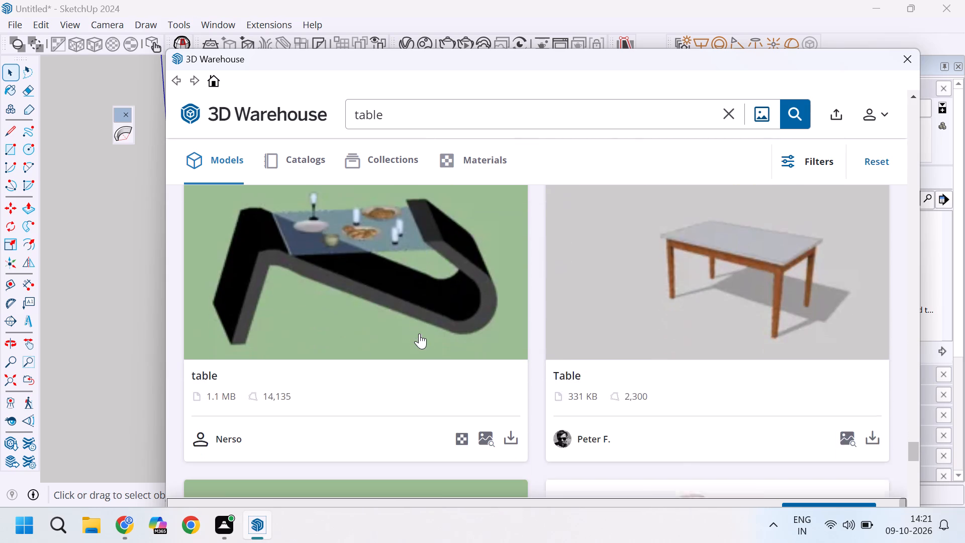
{"action": "scroll", "coordinate": [419, 333], "scroll_direction": "down", "scroll_amount": 6}
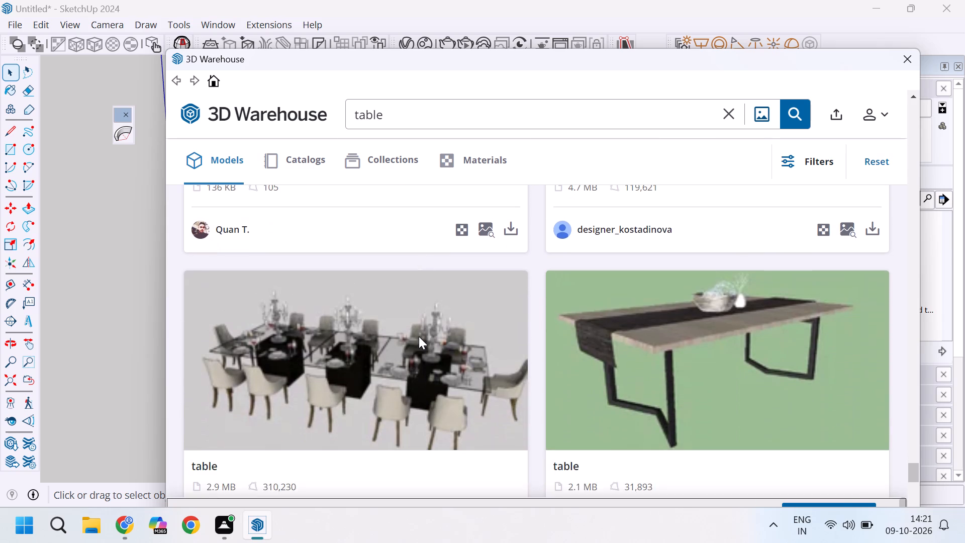
{"action": "scroll", "coordinate": [419, 336], "scroll_direction": "down", "scroll_amount": 10}
{"action": "scroll", "coordinate": [419, 340], "scroll_direction": "up", "scroll_amount": 1}
{"action": "scroll", "coordinate": [419, 340], "scroll_direction": "down", "scroll_amount": 5}
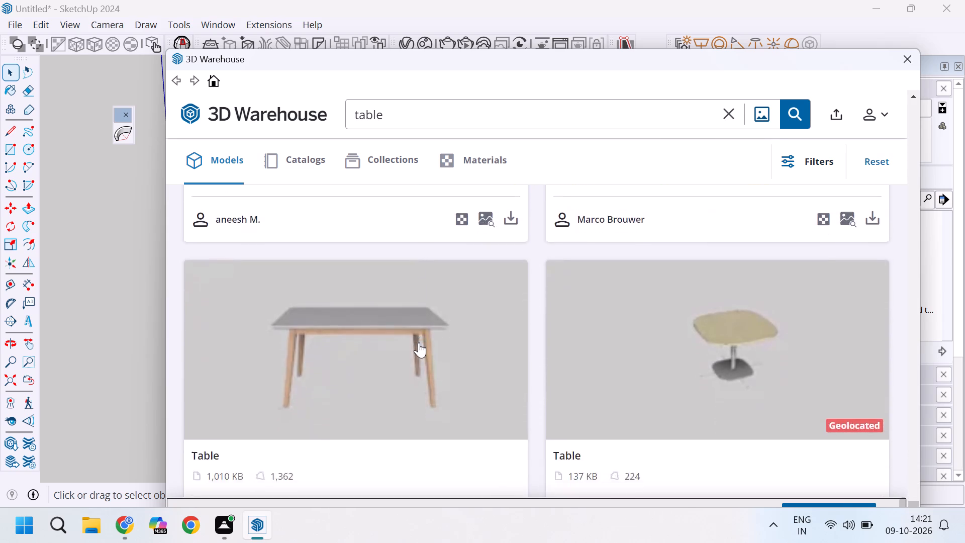
{"action": "scroll", "coordinate": [419, 342], "scroll_direction": "down", "scroll_amount": 1}
{"action": "scroll", "coordinate": [419, 344], "scroll_direction": "up", "scroll_amount": 1}
{"action": "scroll", "coordinate": [419, 344], "scroll_direction": "down", "scroll_amount": 12}
Find models similar to the dark rectangular table with four gray chairs and a flower vase, and look through them.
{"action": "scroll", "coordinate": [420, 343], "scroll_direction": "up", "scroll_amount": 11}
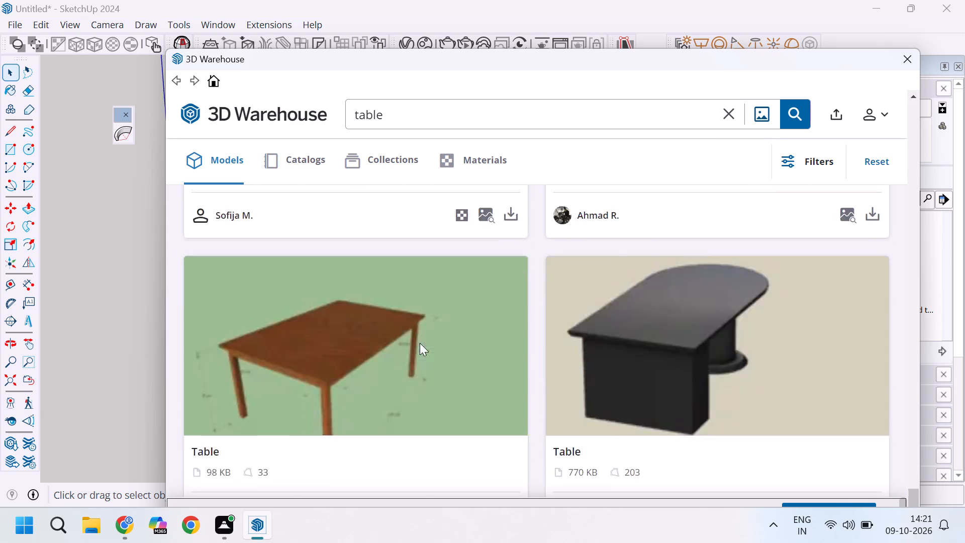
{"action": "scroll", "coordinate": [420, 343], "scroll_direction": "up", "scroll_amount": 20}
{"action": "scroll", "coordinate": [420, 343], "scroll_direction": "up", "scroll_amount": 20}
{"action": "scroll", "coordinate": [420, 343], "scroll_direction": "up", "scroll_amount": 3}
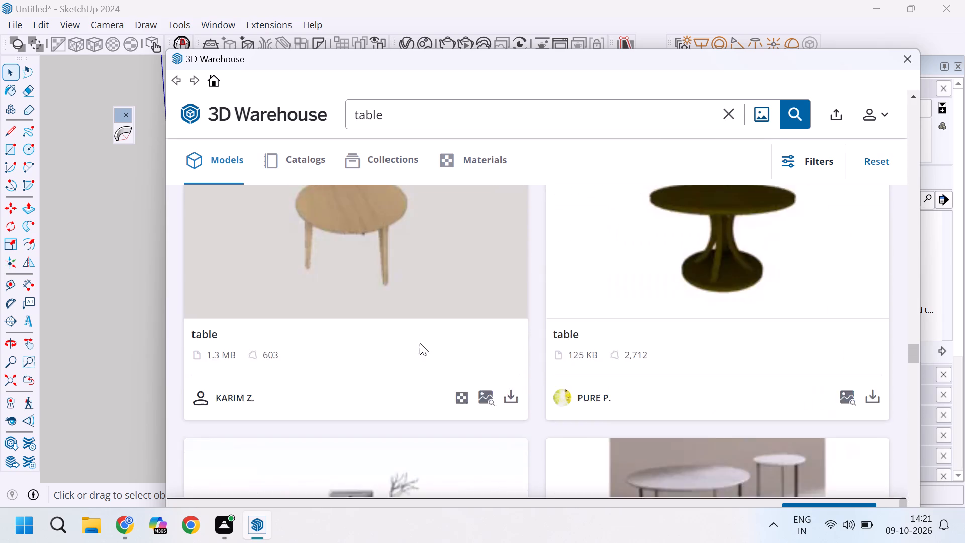
{"action": "scroll", "coordinate": [420, 343], "scroll_direction": "up", "scroll_amount": 19}
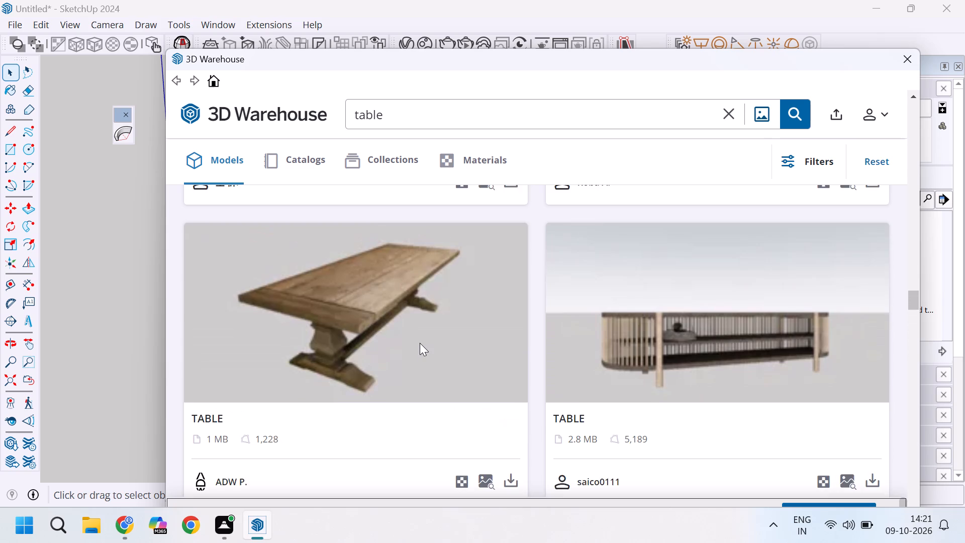
{"action": "scroll", "coordinate": [420, 343], "scroll_direction": "up", "scroll_amount": 7}
{"action": "scroll", "coordinate": [420, 343], "scroll_direction": "down", "scroll_amount": 4}
{"action": "left_click", "coordinate": [488, 406]}
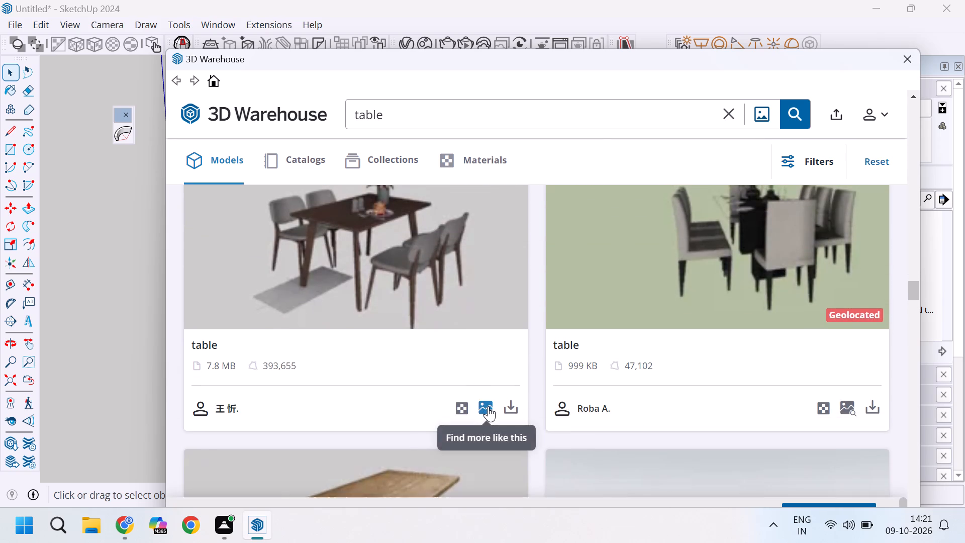
{"action": "scroll", "coordinate": [474, 346], "scroll_direction": "up", "scroll_amount": 20}
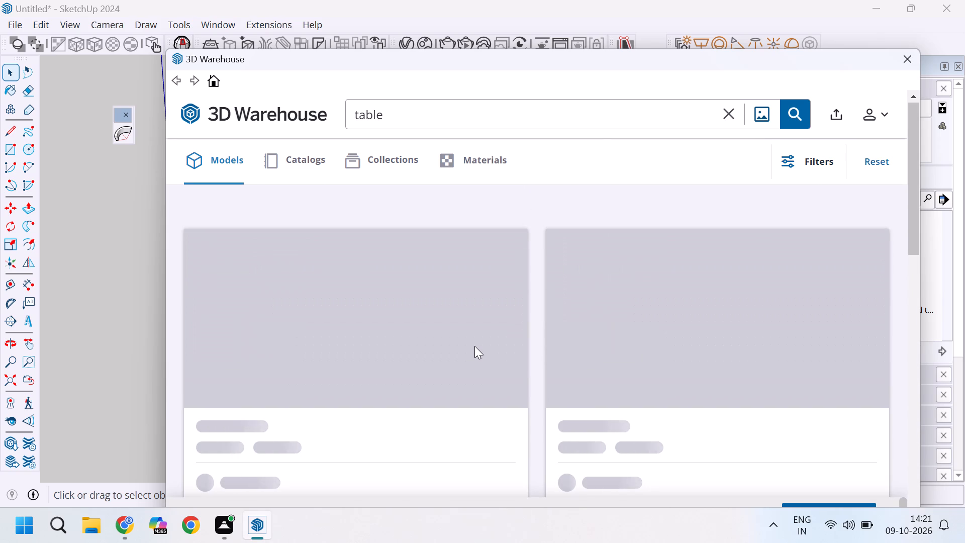
{"action": "scroll", "coordinate": [493, 338], "scroll_direction": "up", "scroll_amount": 2}
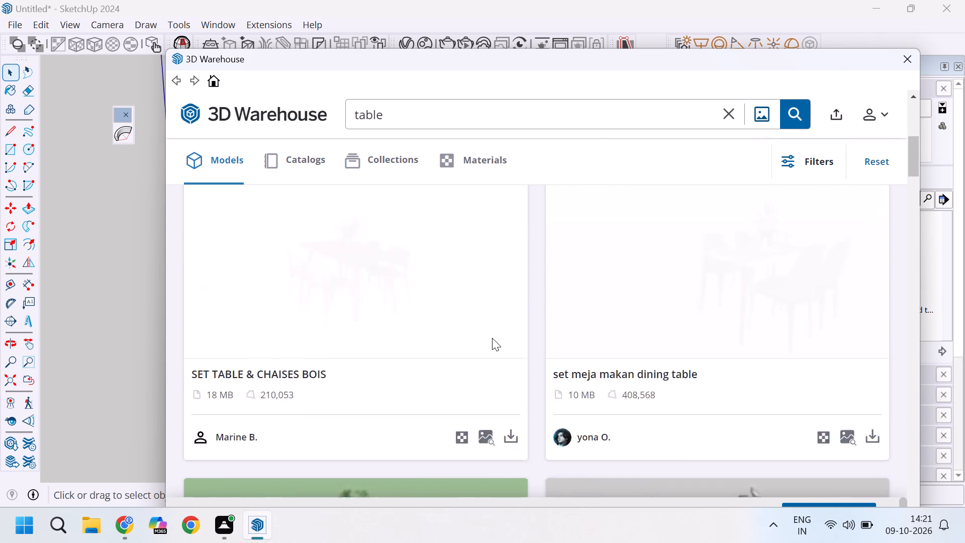
{"action": "scroll", "coordinate": [492, 338], "scroll_direction": "up", "scroll_amount": 10}
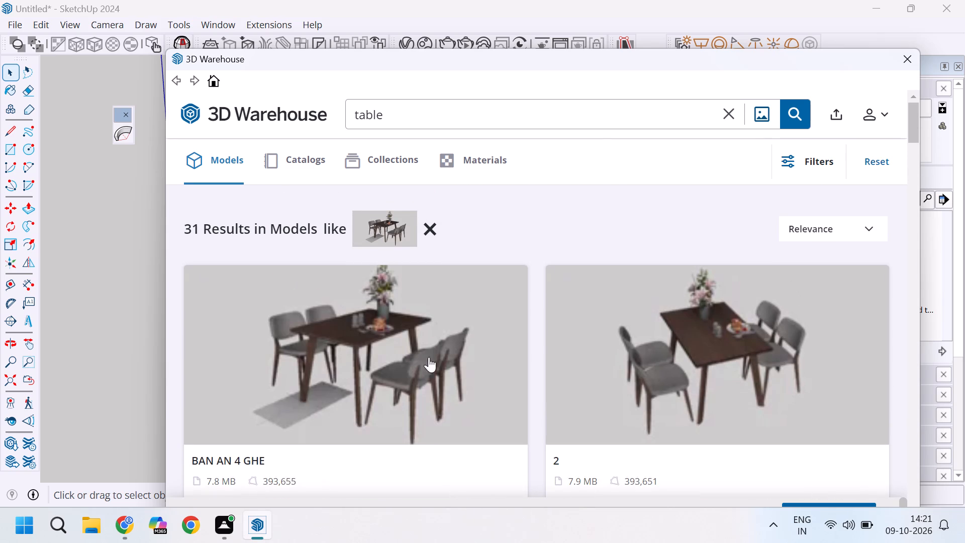
{"action": "scroll", "coordinate": [444, 361], "scroll_direction": "down", "scroll_amount": 11}
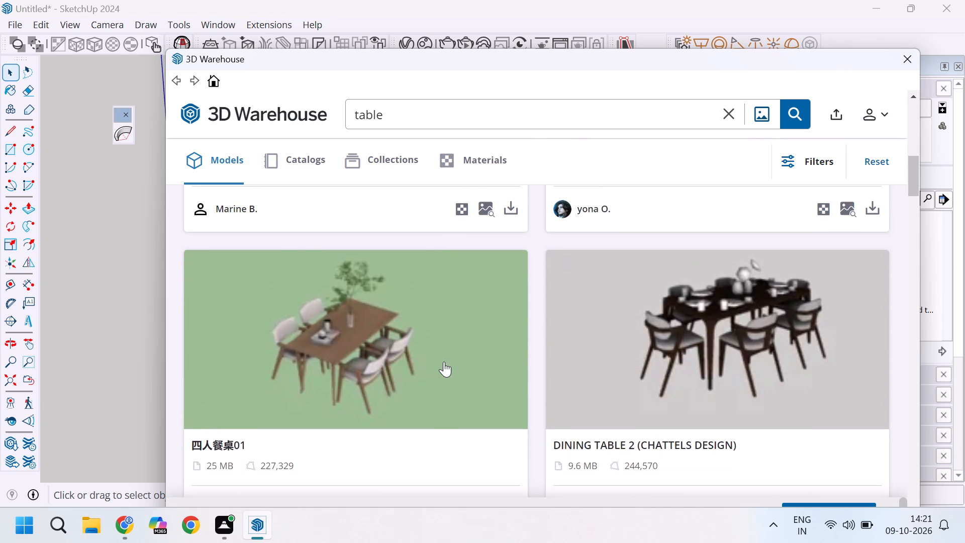
{"action": "scroll", "coordinate": [444, 361], "scroll_direction": "down", "scroll_amount": 12}
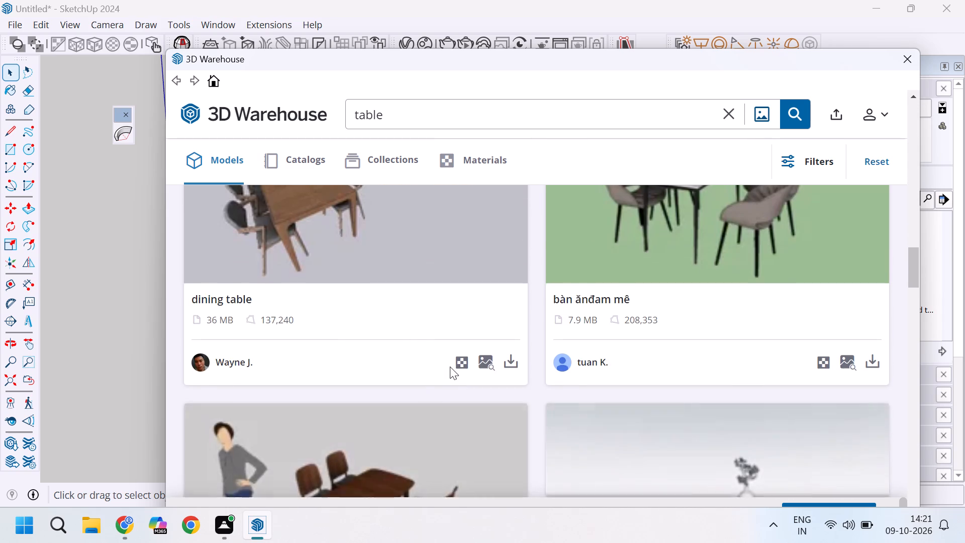
{"action": "scroll", "coordinate": [450, 367], "scroll_direction": "down", "scroll_amount": 5}
{"action": "scroll", "coordinate": [449, 368], "scroll_direction": "up", "scroll_amount": 4}
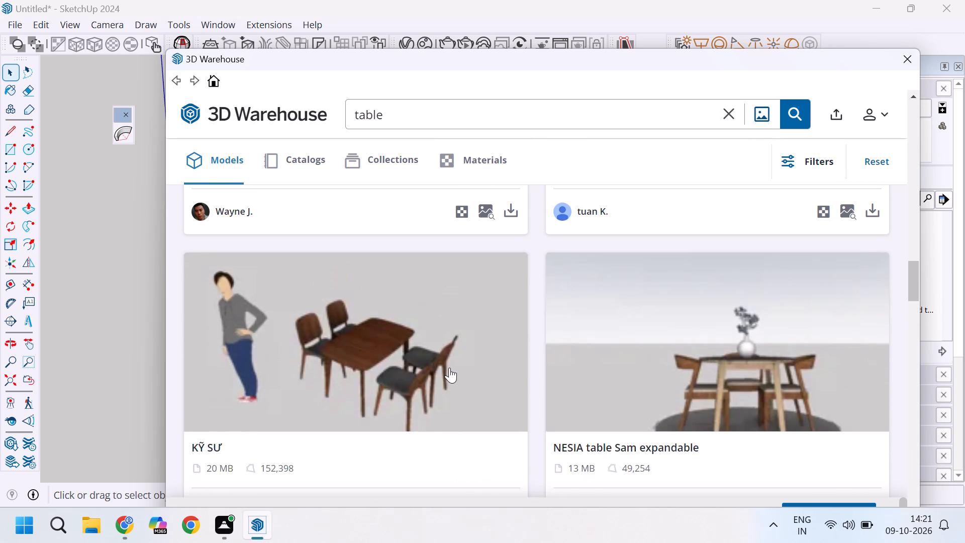
{"action": "scroll", "coordinate": [449, 368], "scroll_direction": "down", "scroll_amount": 16}
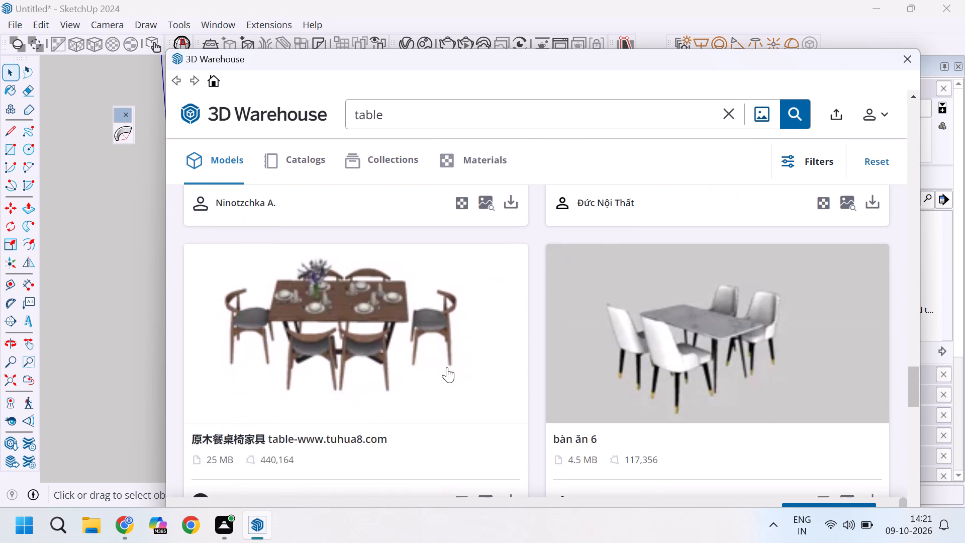
{"action": "scroll", "coordinate": [447, 367], "scroll_direction": "down", "scroll_amount": 9}
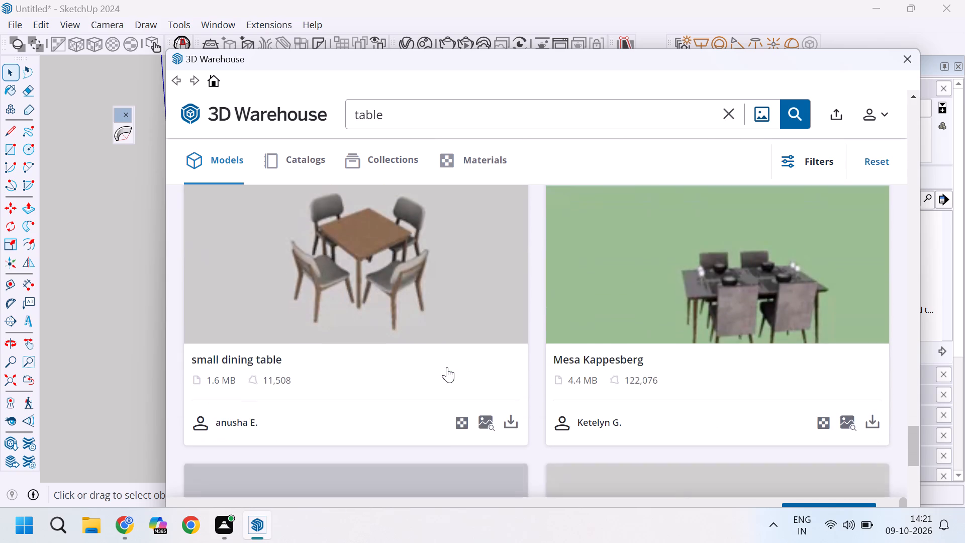
{"action": "scroll", "coordinate": [447, 367], "scroll_direction": "down", "scroll_amount": 10}
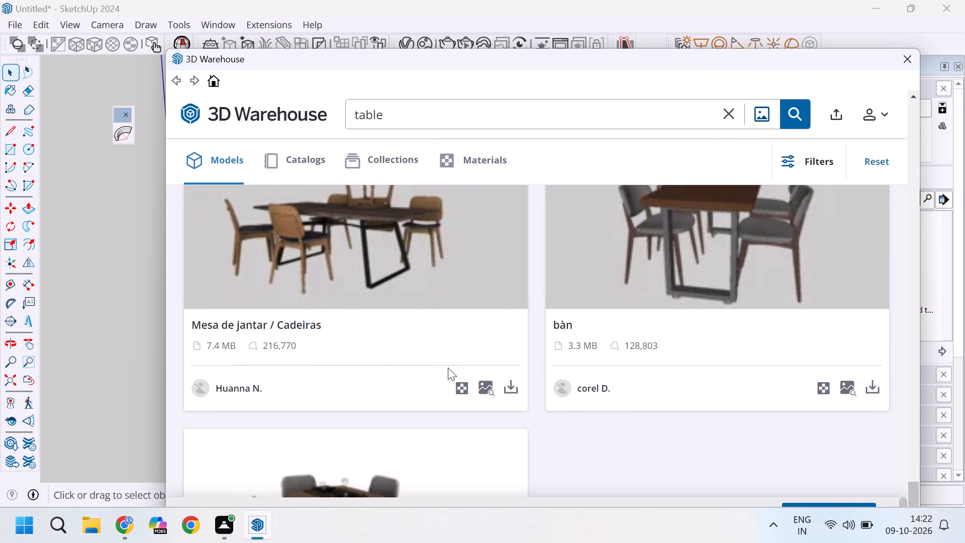
{"action": "scroll", "coordinate": [448, 368], "scroll_direction": "down", "scroll_amount": 5}
{"action": "scroll", "coordinate": [448, 368], "scroll_direction": "up", "scroll_amount": 6}
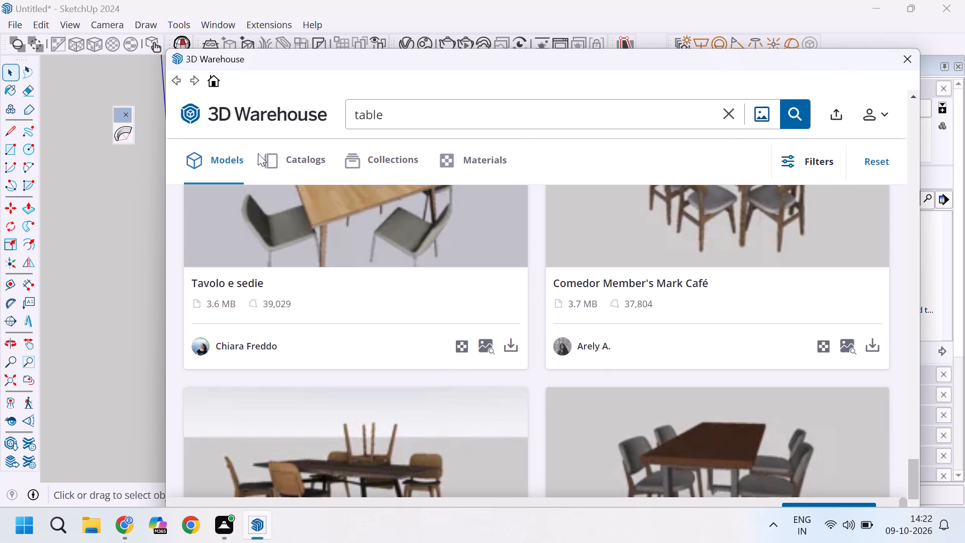
Search the 3D Warehouse models for "round table".
{"action": "left_click", "coordinate": [233, 165]}
{"action": "left_click", "coordinate": [415, 120]}
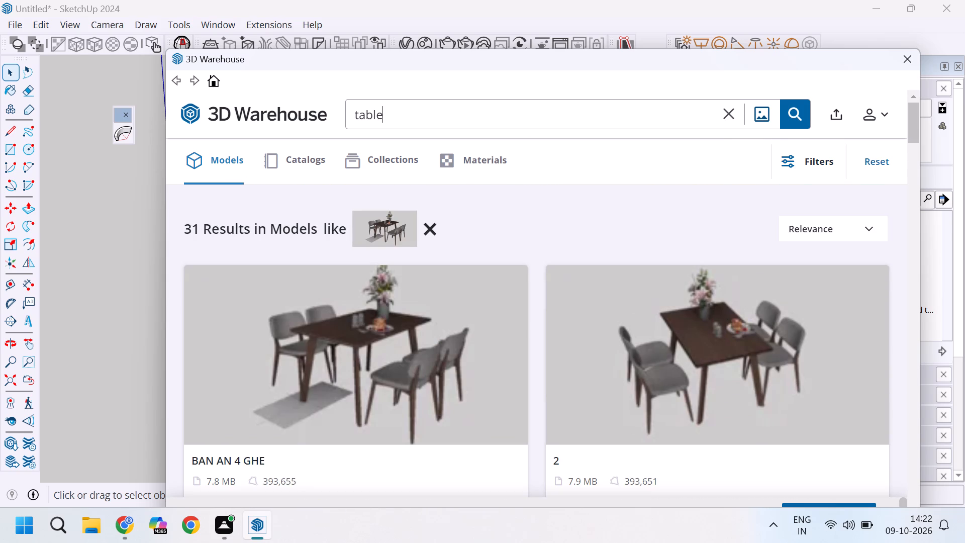
{"action": "key", "text": "Left"}
{"action": "key", "text": "Left"}
{"action": "key", "text": "Left"}
{"action": "key", "text": "Left"}
{"action": "key", "text": "Left"}
{"action": "key", "text": "Left"}
{"action": "type", "text": "round"}
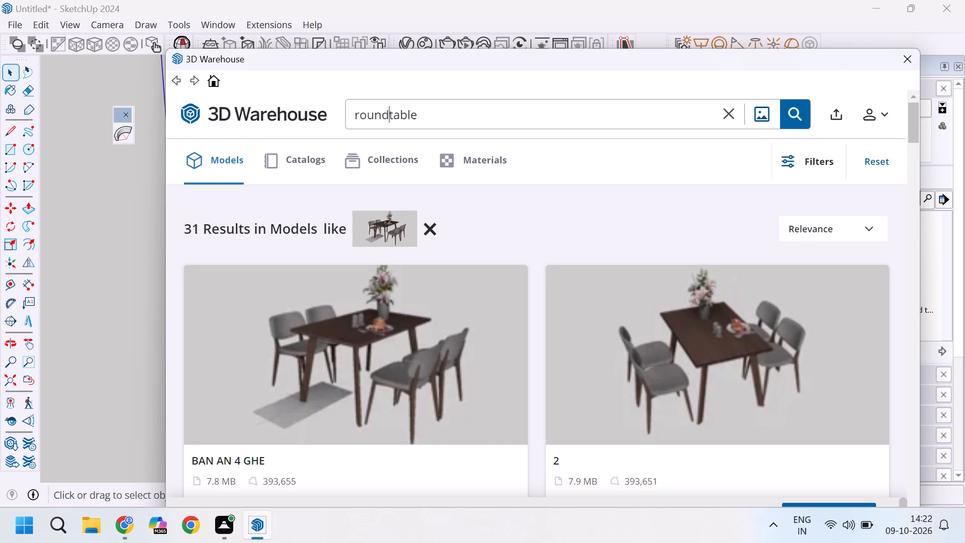
{"action": "key", "text": "space"}
{"action": "key", "text": "Return"}
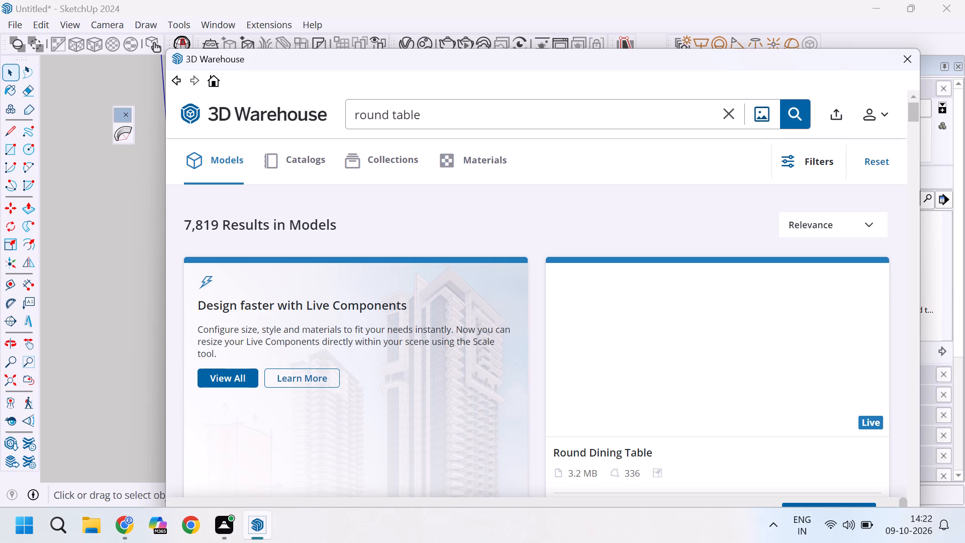
Look through the "round table" results for a round table with chairs that suits the café.
{"action": "scroll", "coordinate": [458, 182], "scroll_direction": "down", "scroll_amount": 2}
{"action": "scroll", "coordinate": [478, 219], "scroll_direction": "down", "scroll_amount": 3}
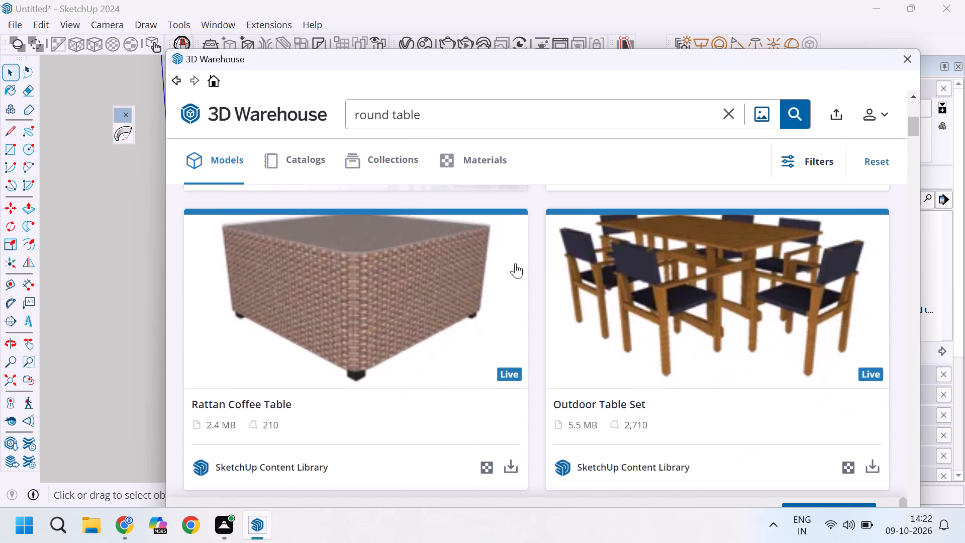
{"action": "scroll", "coordinate": [534, 269], "scroll_direction": "down", "scroll_amount": 4}
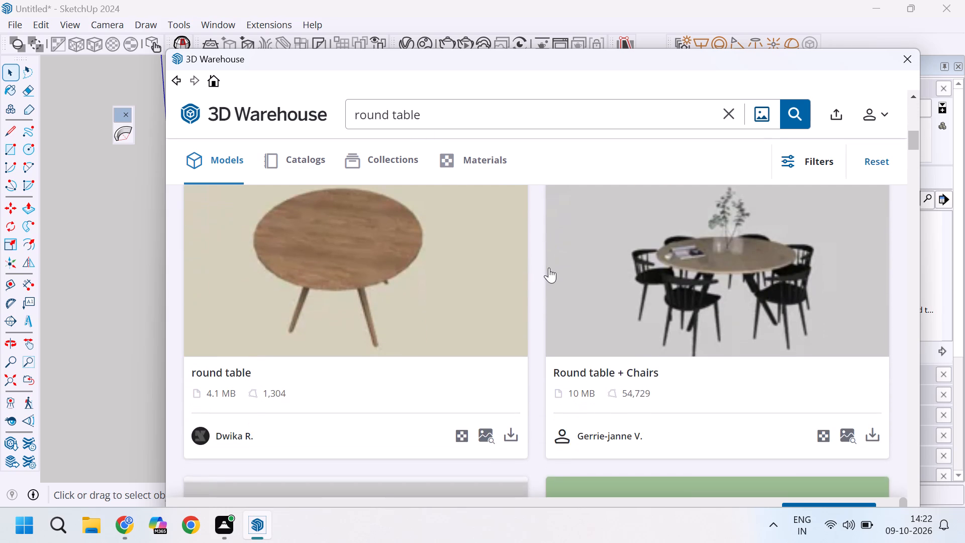
{"action": "scroll", "coordinate": [550, 267], "scroll_direction": "down", "scroll_amount": 3}
{"action": "scroll", "coordinate": [554, 265], "scroll_direction": "up", "scroll_amount": 3}
{"action": "scroll", "coordinate": [620, 295], "scroll_direction": "down", "scroll_amount": 7}
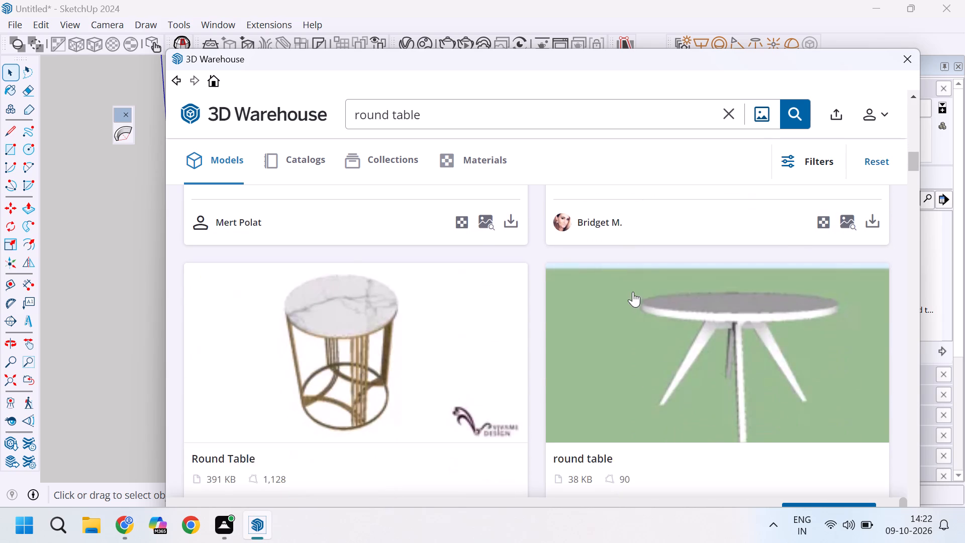
{"action": "scroll", "coordinate": [633, 292], "scroll_direction": "down", "scroll_amount": 19}
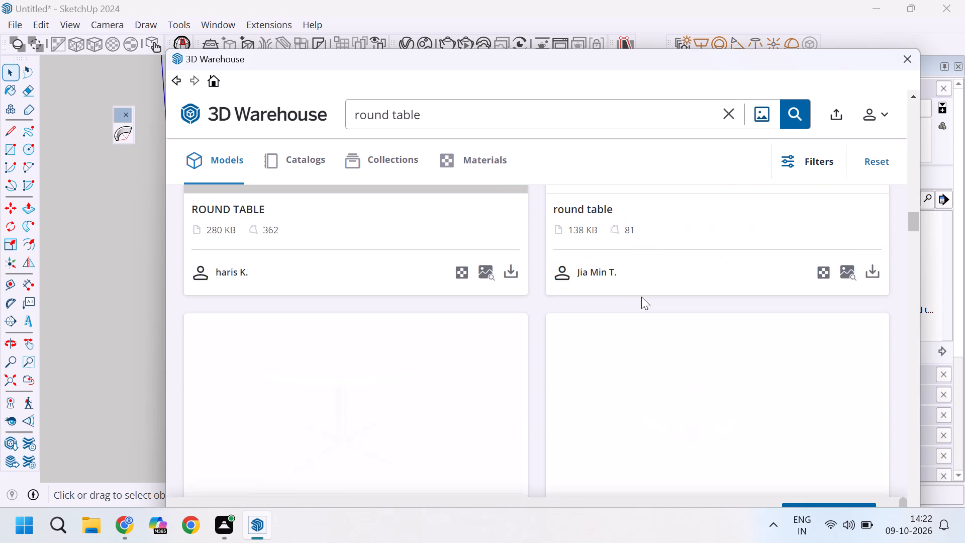
{"action": "scroll", "coordinate": [641, 297], "scroll_direction": "up", "scroll_amount": 1}
{"action": "scroll", "coordinate": [641, 297], "scroll_direction": "down", "scroll_amount": 4}
{"action": "scroll", "coordinate": [641, 297], "scroll_direction": "up", "scroll_amount": 1}
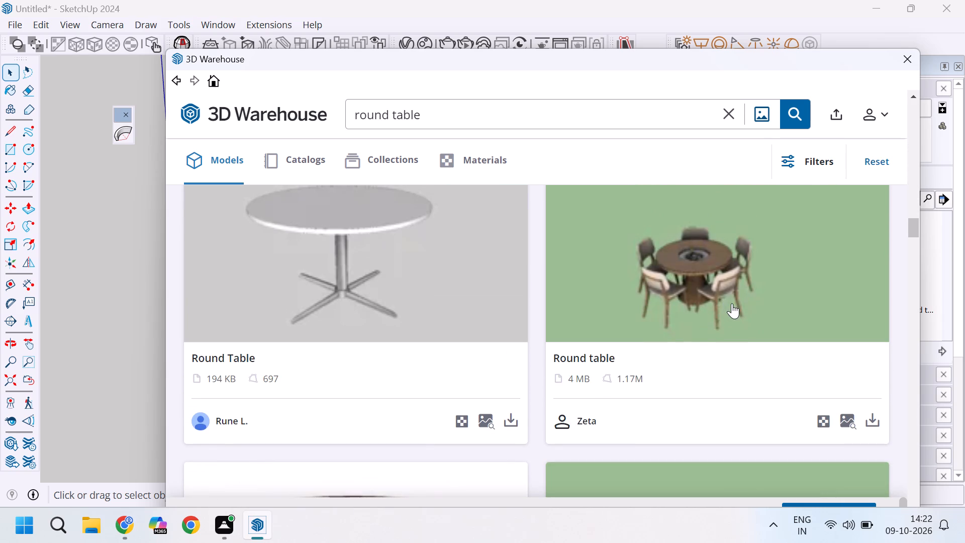
{"action": "scroll", "coordinate": [725, 302], "scroll_direction": "up", "scroll_amount": 1}
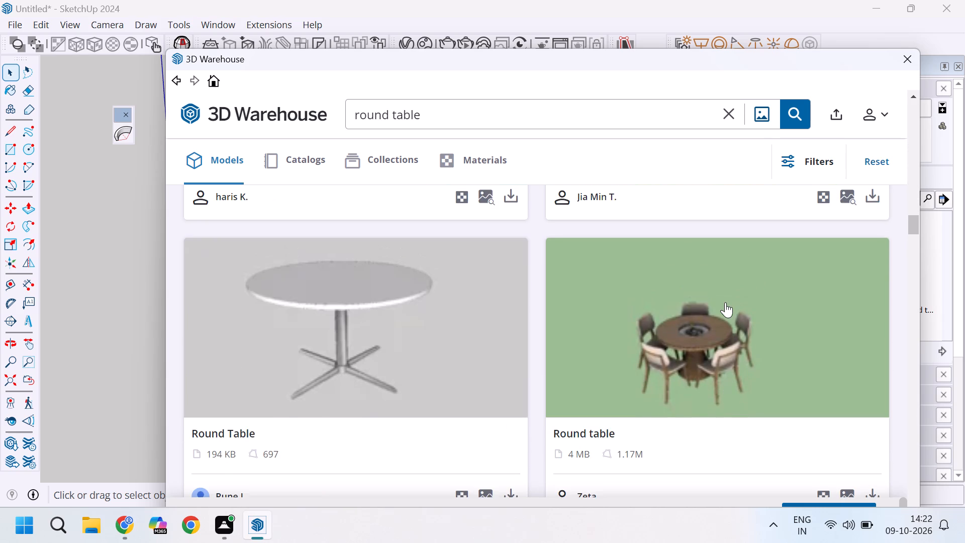
{"action": "scroll", "coordinate": [725, 302], "scroll_direction": "down", "scroll_amount": 7}
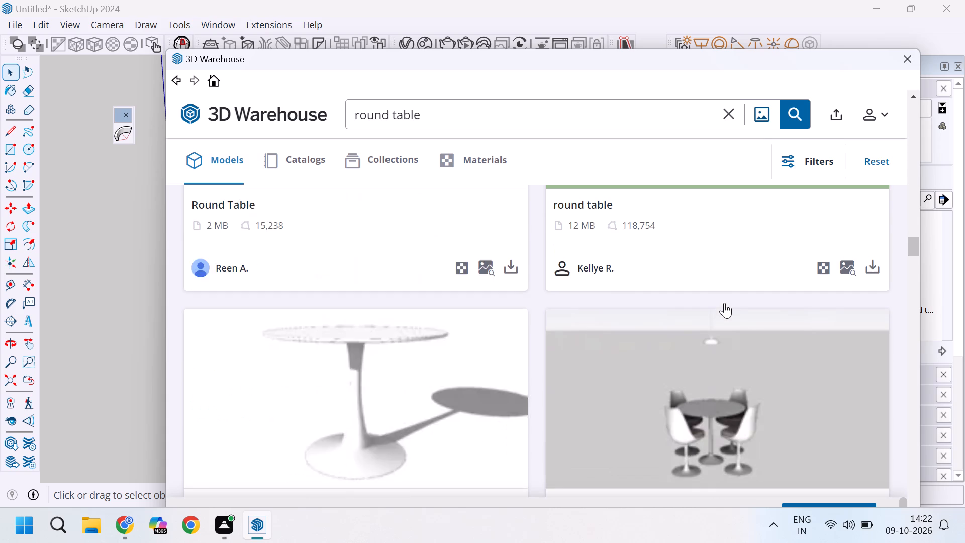
{"action": "scroll", "coordinate": [724, 303], "scroll_direction": "down", "scroll_amount": 5}
{"action": "scroll", "coordinate": [722, 306], "scroll_direction": "up", "scroll_amount": 3}
{"action": "right_click", "coordinate": [722, 306]}
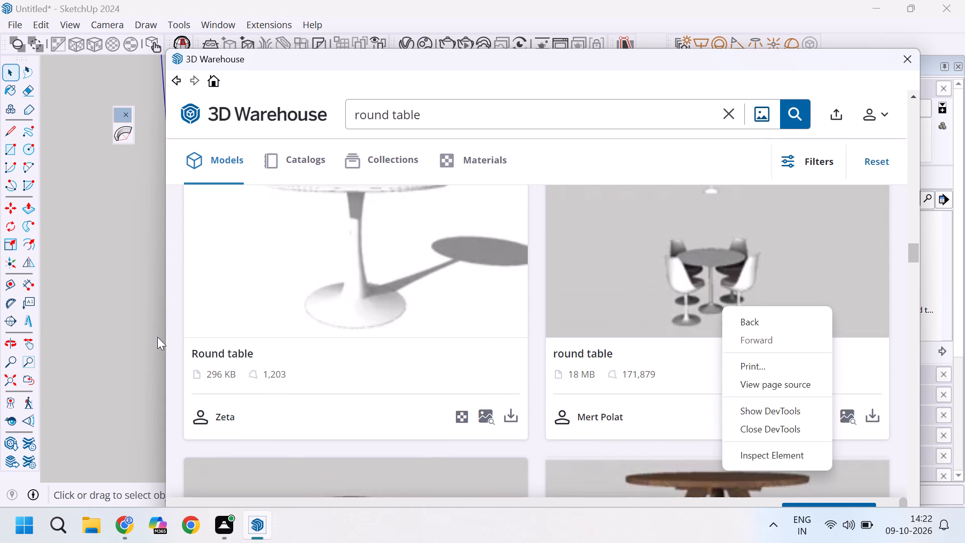
{"action": "left_click", "coordinate": [179, 349]}
{"action": "scroll", "coordinate": [597, 289], "scroll_direction": "down", "scroll_amount": 3}
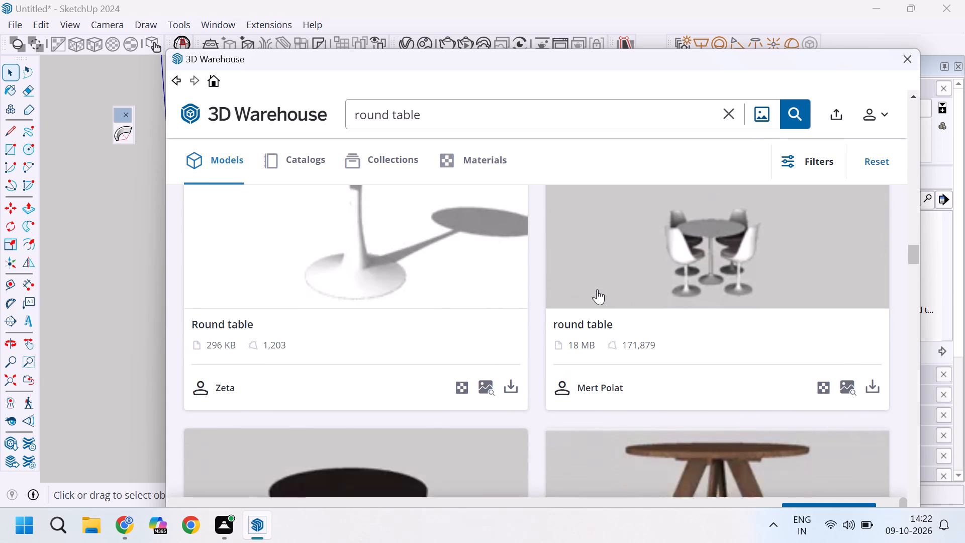
{"action": "scroll", "coordinate": [597, 289], "scroll_direction": "down", "scroll_amount": 1}
{"action": "scroll", "coordinate": [664, 313], "scroll_direction": "down", "scroll_amount": 12}
{"action": "scroll", "coordinate": [663, 315], "scroll_direction": "up", "scroll_amount": 2}
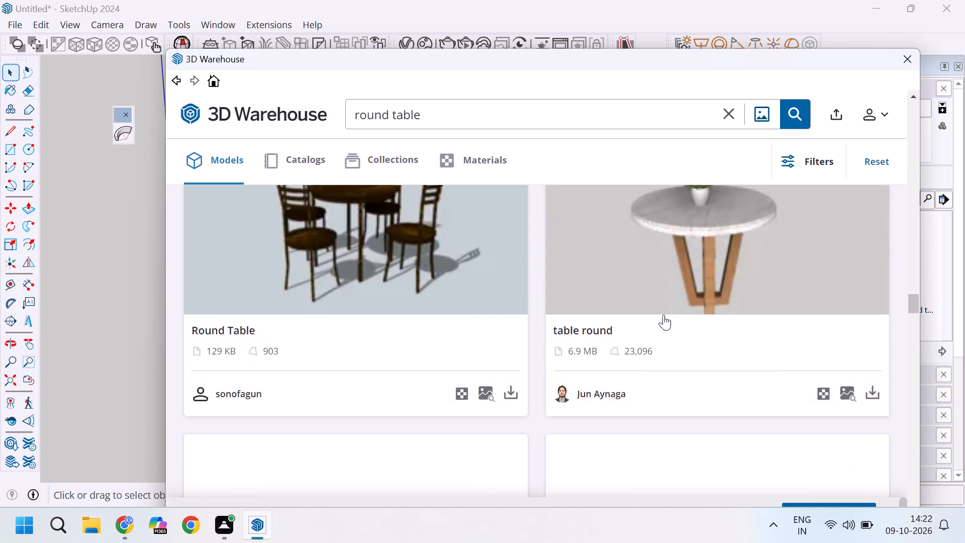
{"action": "scroll", "coordinate": [663, 315], "scroll_direction": "up", "scroll_amount": 3}
{"action": "scroll", "coordinate": [663, 315], "scroll_direction": "down", "scroll_amount": 5}
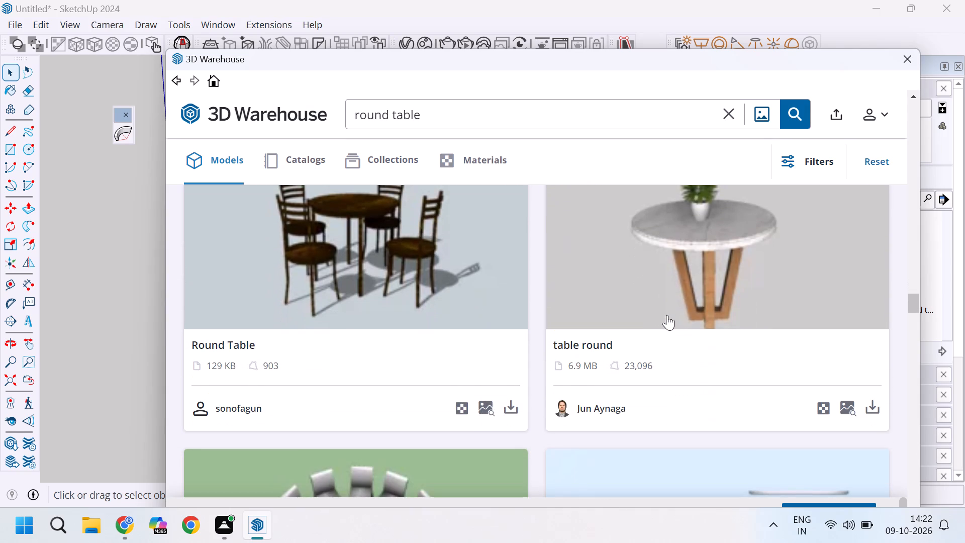
{"action": "scroll", "coordinate": [670, 309], "scroll_direction": "down", "scroll_amount": 3}
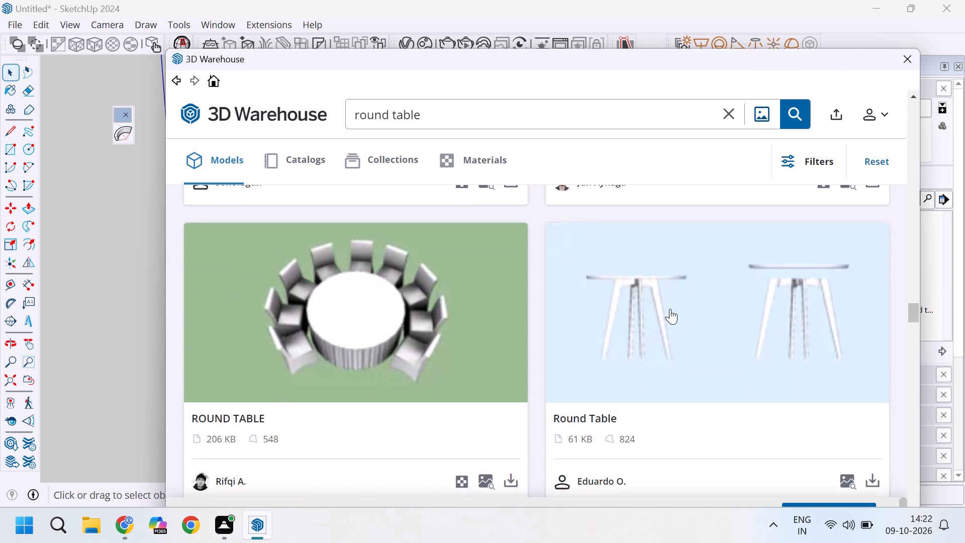
{"action": "scroll", "coordinate": [670, 308], "scroll_direction": "down", "scroll_amount": 2}
{"action": "scroll", "coordinate": [449, 288], "scroll_direction": "down", "scroll_amount": 9}
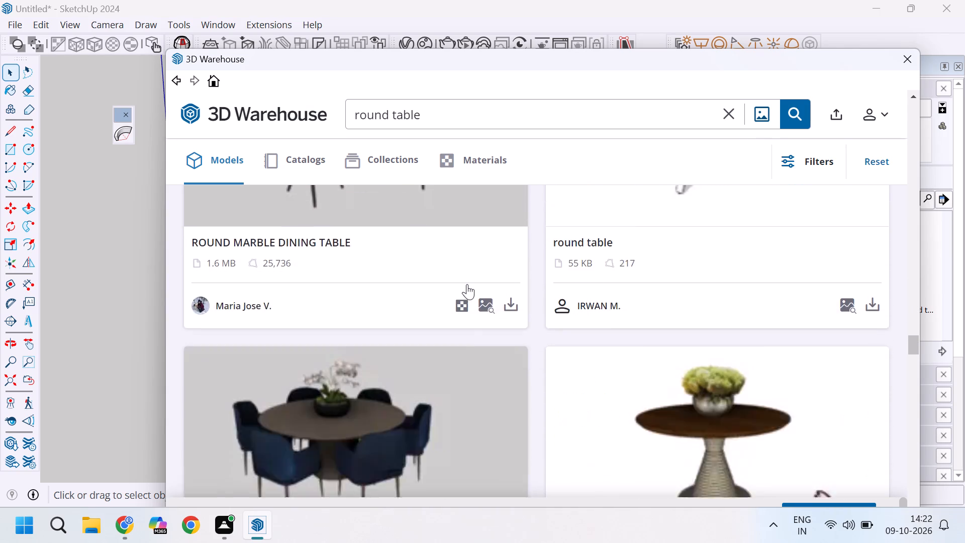
Load the ROUND MARBLE DINING TABLE set with four chairs into the model and place it on the front part of the café floor.
{"action": "scroll", "coordinate": [467, 284], "scroll_direction": "up", "scroll_amount": 3}
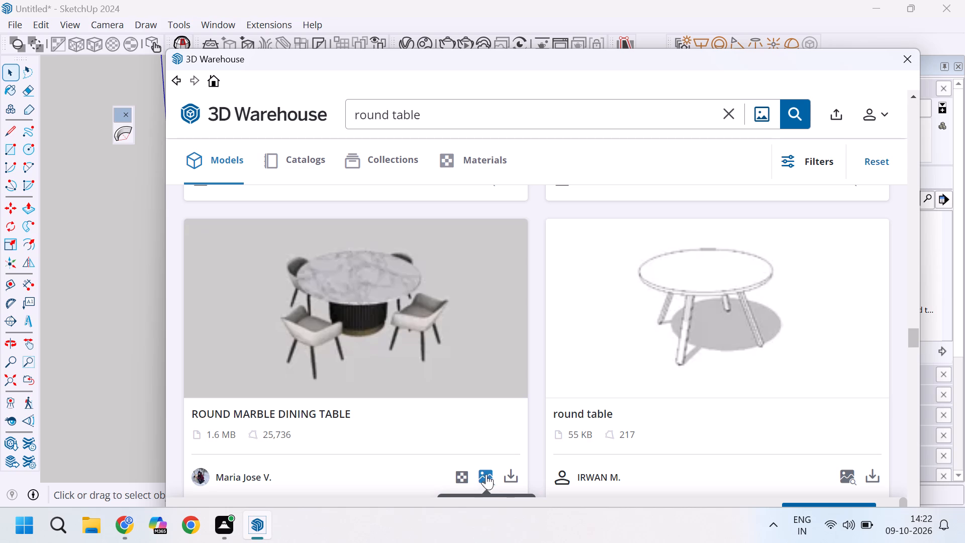
{"action": "left_click", "coordinate": [506, 476]}
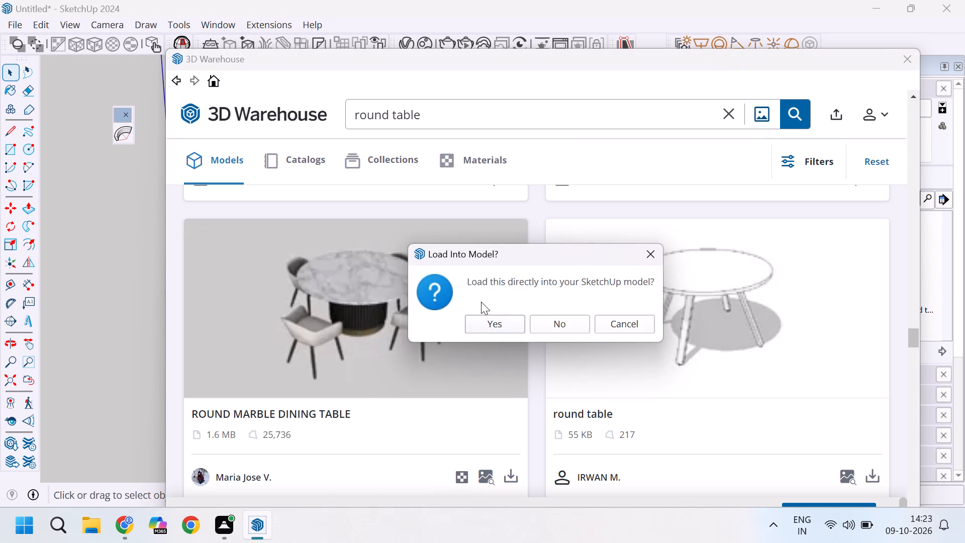
{"action": "left_click", "coordinate": [496, 327]}
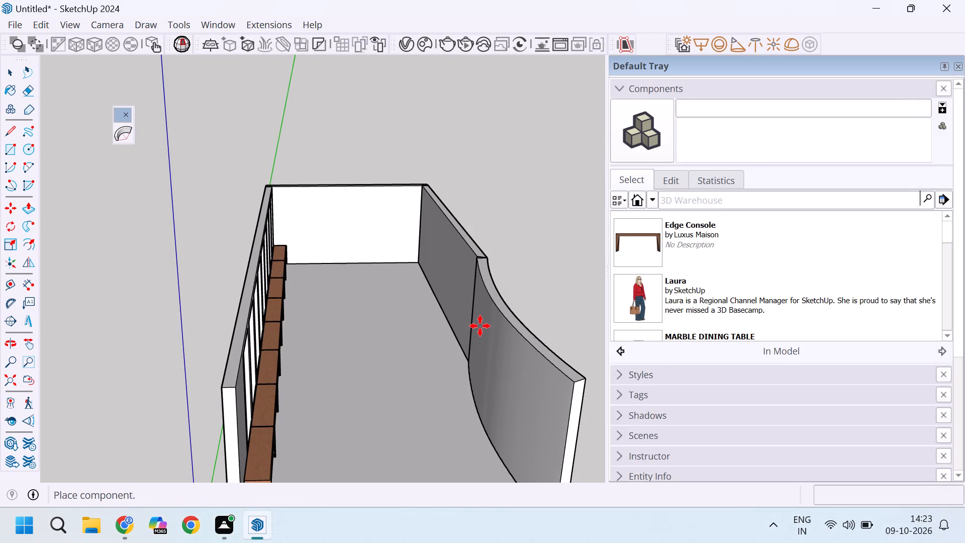
{"action": "scroll", "coordinate": [359, 336], "scroll_direction": "up", "scroll_amount": 4}
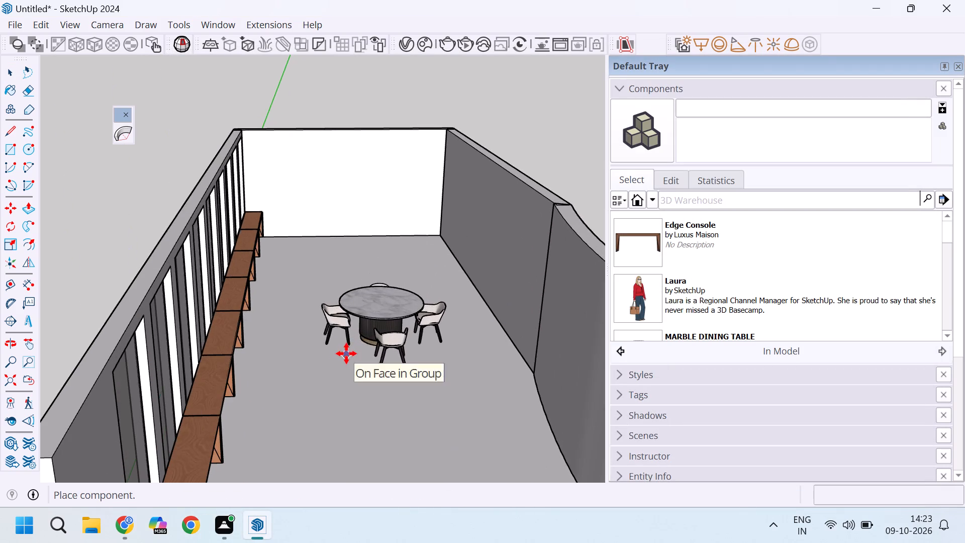
{"action": "scroll", "coordinate": [341, 343], "scroll_direction": "down", "scroll_amount": 2}
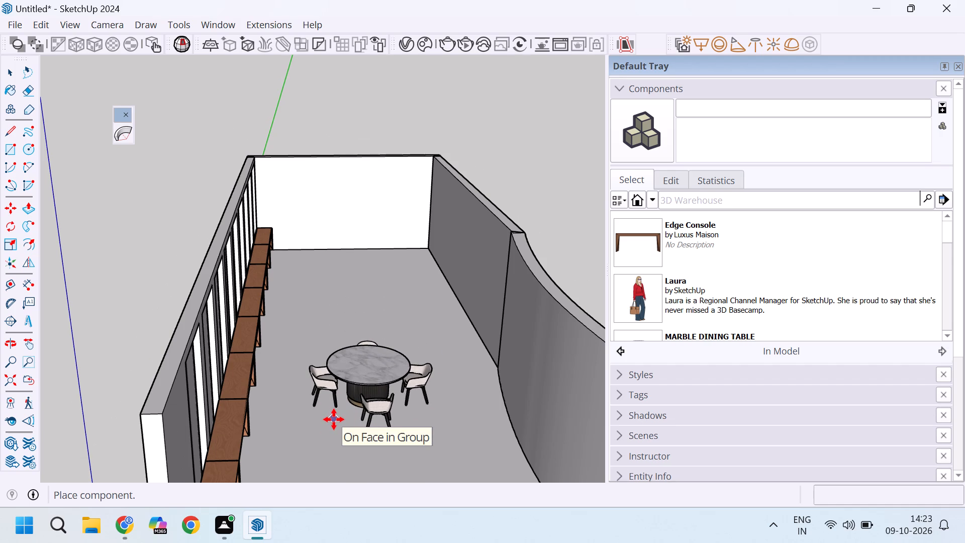
{"action": "scroll", "coordinate": [334, 419], "scroll_direction": "down", "scroll_amount": 11}
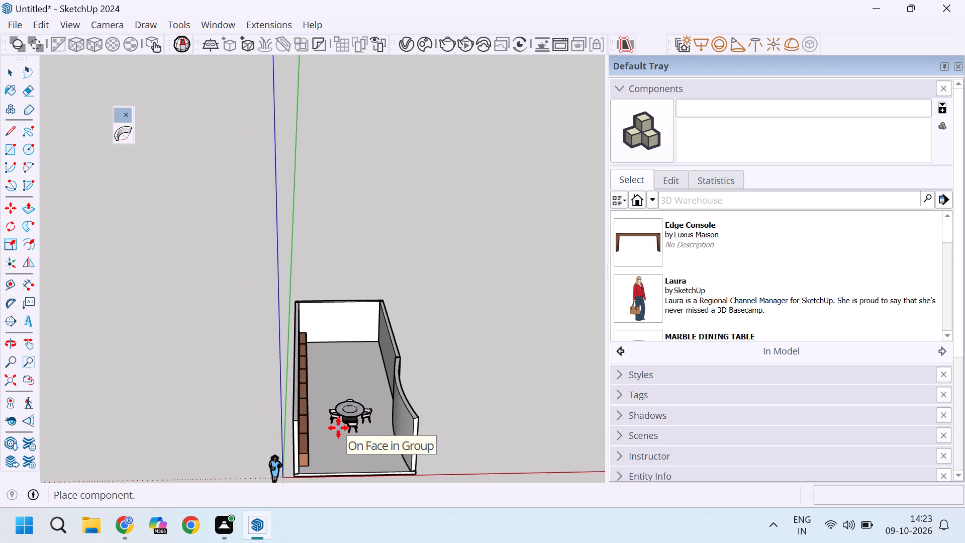
{"action": "scroll", "coordinate": [338, 428], "scroll_direction": "down", "scroll_amount": 5}
{"action": "scroll", "coordinate": [338, 428], "scroll_direction": "up", "scroll_amount": 9}
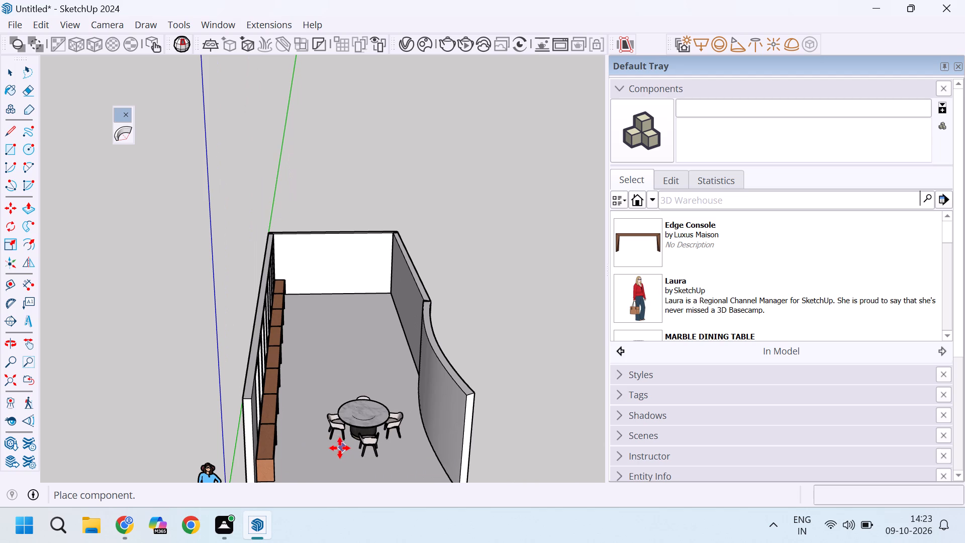
{"action": "scroll", "coordinate": [331, 447], "scroll_direction": "down", "scroll_amount": 2}
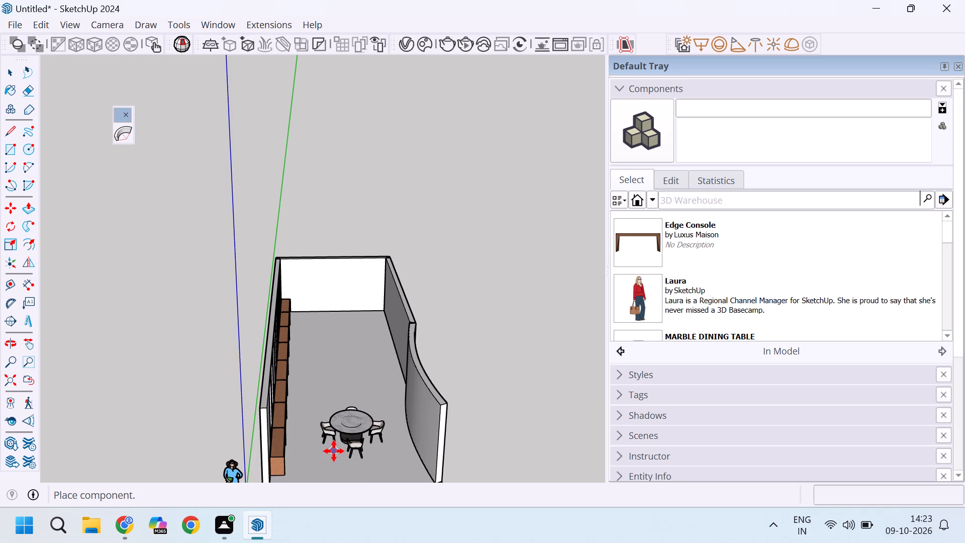
{"action": "scroll", "coordinate": [310, 368], "scroll_direction": "down", "scroll_amount": 3}
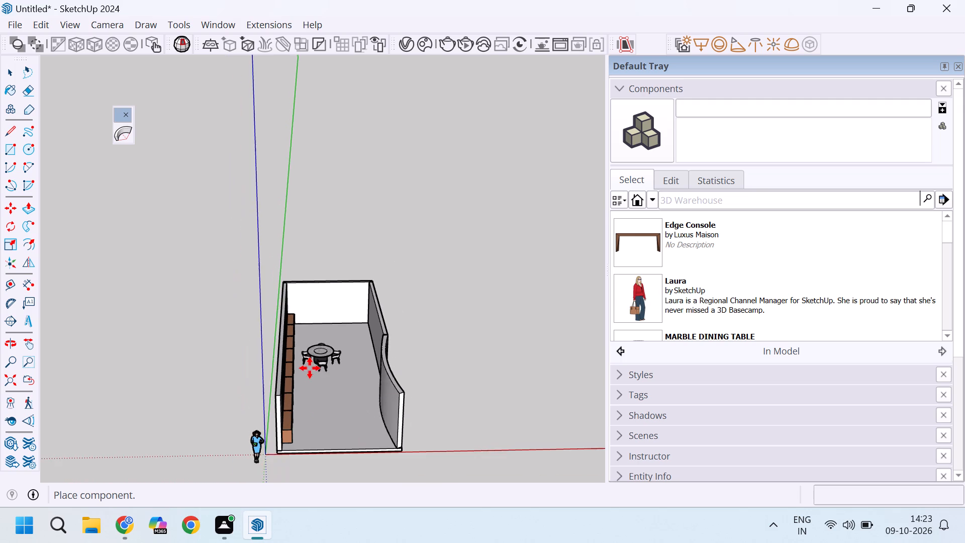
{"action": "scroll", "coordinate": [316, 417], "scroll_direction": "up", "scroll_amount": 10}
{"action": "scroll", "coordinate": [325, 409], "scroll_direction": "down", "scroll_amount": 3}
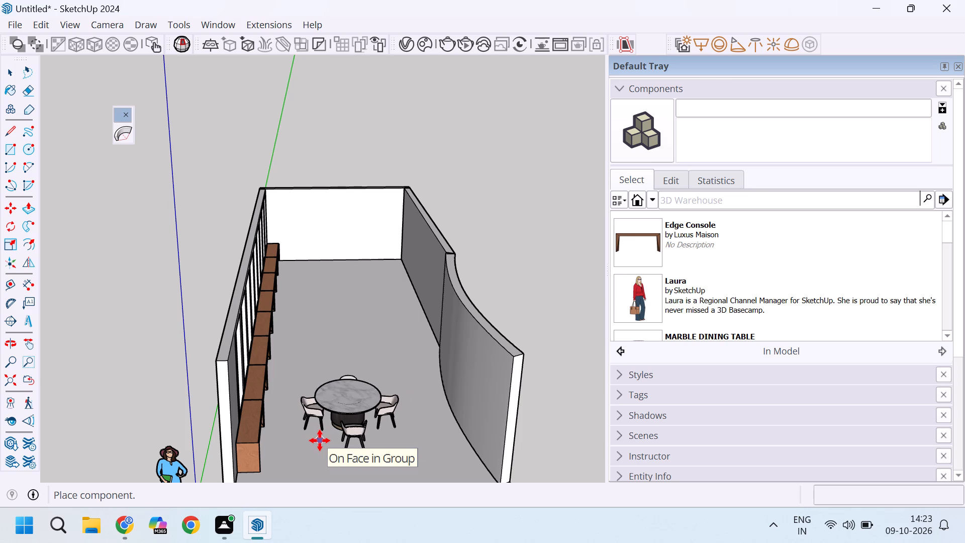
{"action": "left_click", "coordinate": [320, 440]}
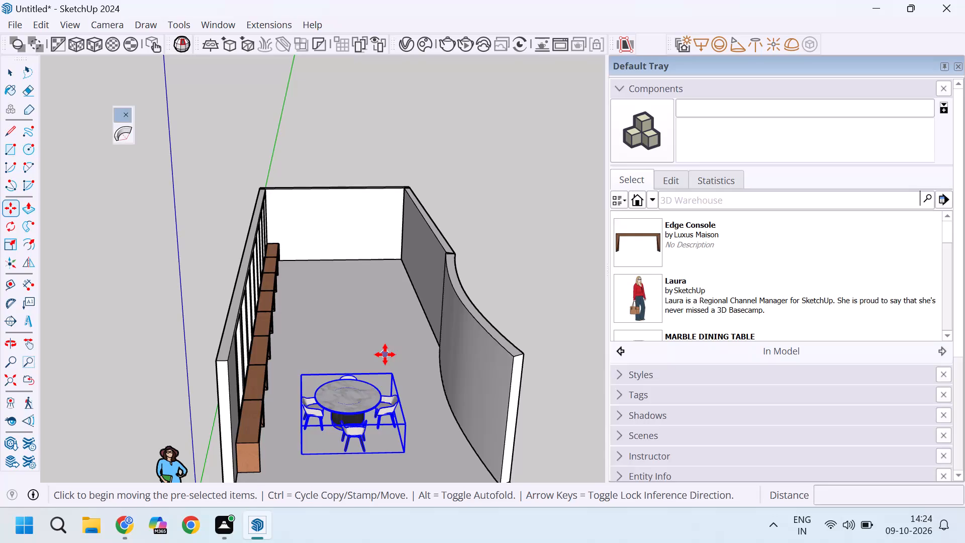
Copy the marble dining set about 10' 10" toward the back wall, alongside the long counter.
{"action": "scroll", "coordinate": [313, 472], "scroll_direction": "up", "scroll_amount": 5}
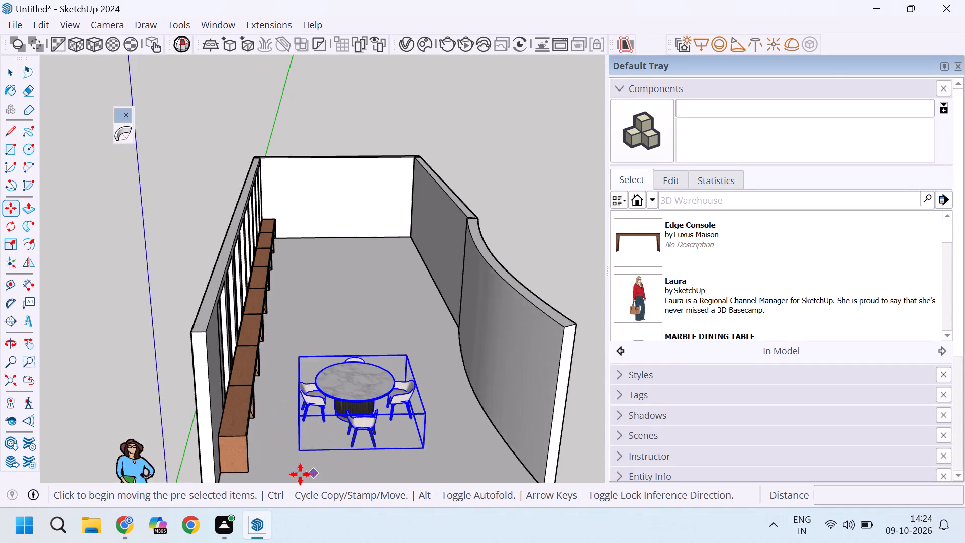
{"action": "left_click", "coordinate": [297, 441]}
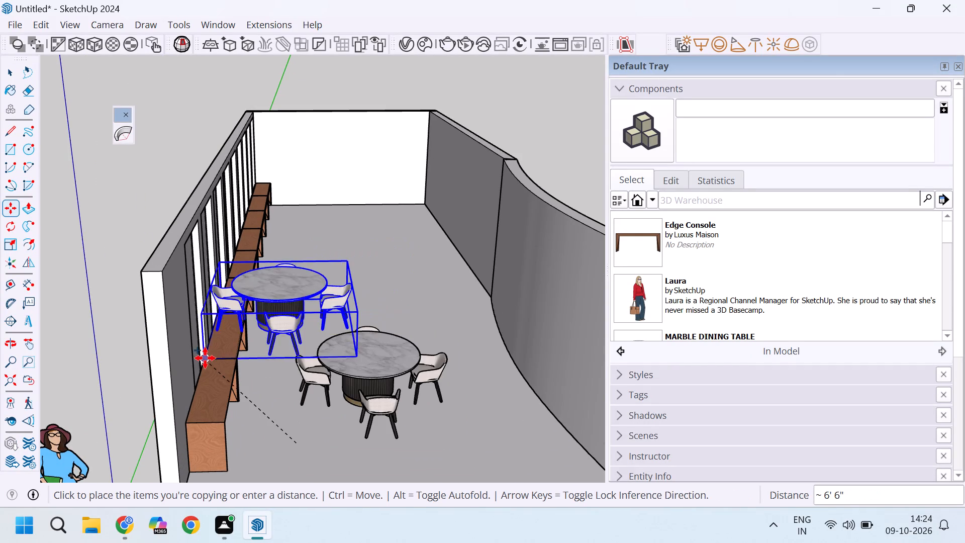
{"action": "scroll", "coordinate": [226, 367], "scroll_direction": "up", "scroll_amount": 10}
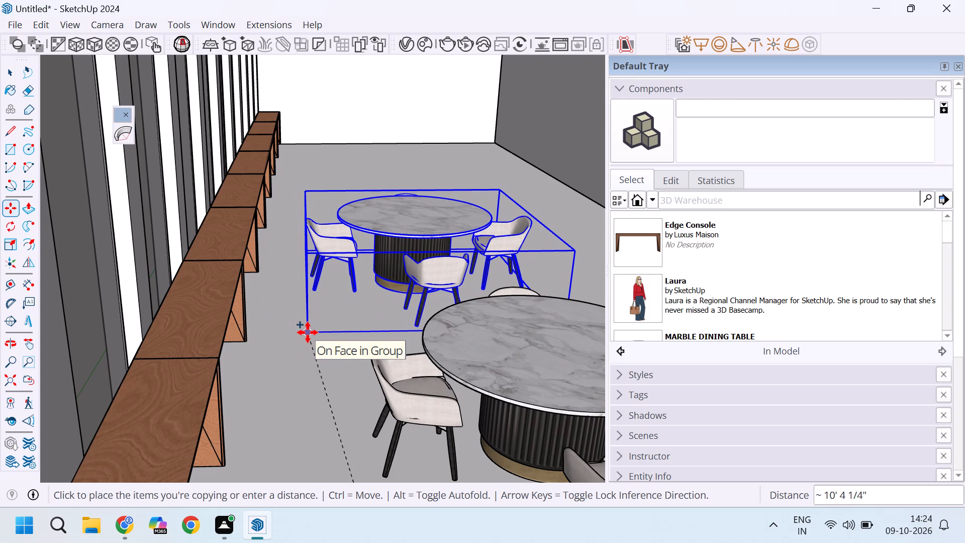
{"action": "middle_click_drag", "start_coordinate": [308, 332], "coordinate": [298, 373]}
{"action": "scroll", "coordinate": [298, 373], "scroll_direction": "down", "scroll_amount": 11}
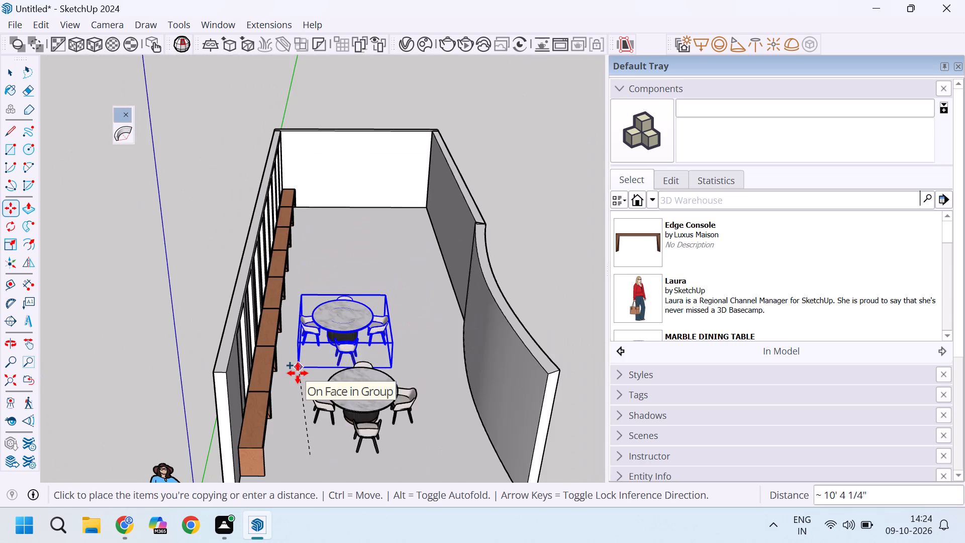
{"action": "middle_click_drag", "start_coordinate": [298, 373], "coordinate": [285, 504]}
{"action": "scroll", "coordinate": [325, 402], "scroll_direction": "up", "scroll_amount": 4}
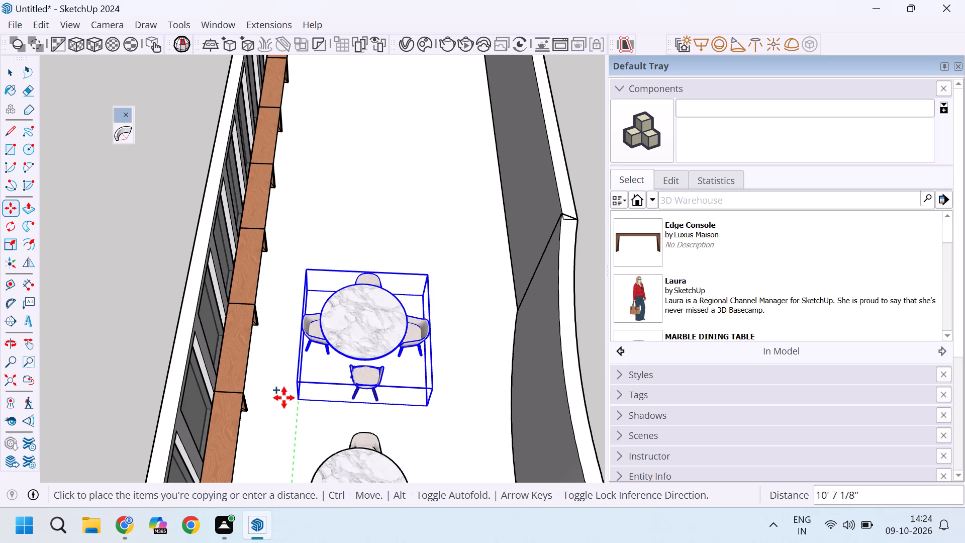
{"action": "left_click", "coordinate": [282, 397]}
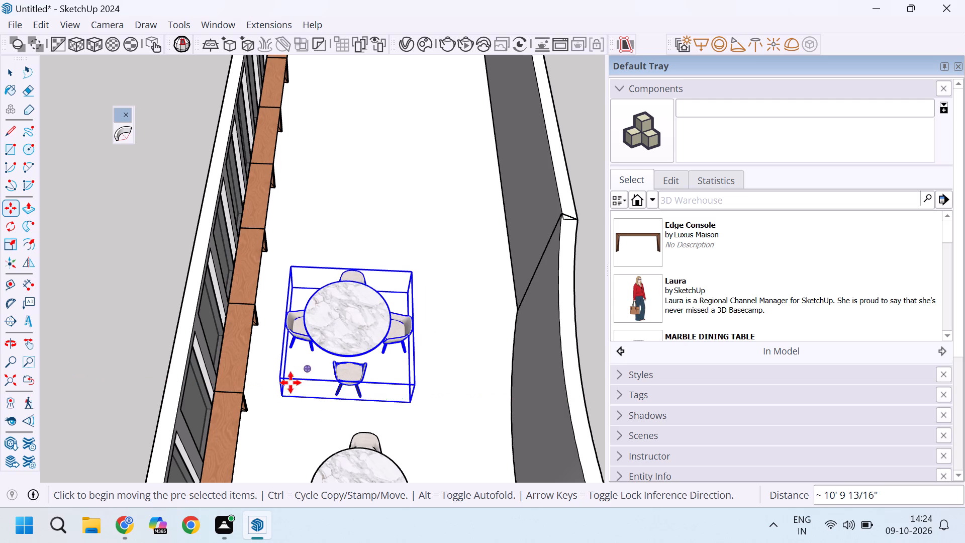
Copy the selected marble dining set about 14' farther toward the back wall, alongside the long counter.
{"action": "left_click", "coordinate": [283, 394]}
{"action": "scroll", "coordinate": [334, 217], "scroll_direction": "down", "scroll_amount": 2}
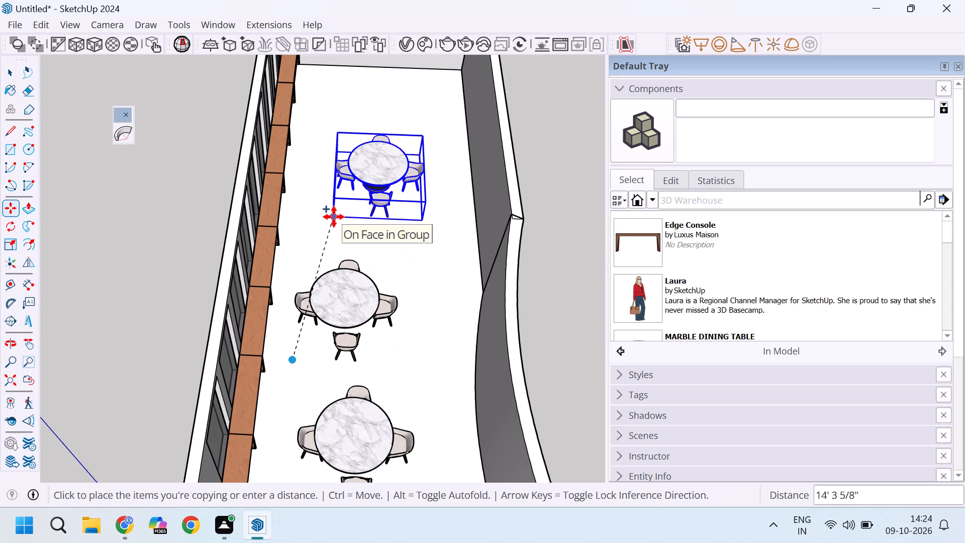
{"action": "scroll", "coordinate": [334, 217], "scroll_direction": "down", "scroll_amount": 2}
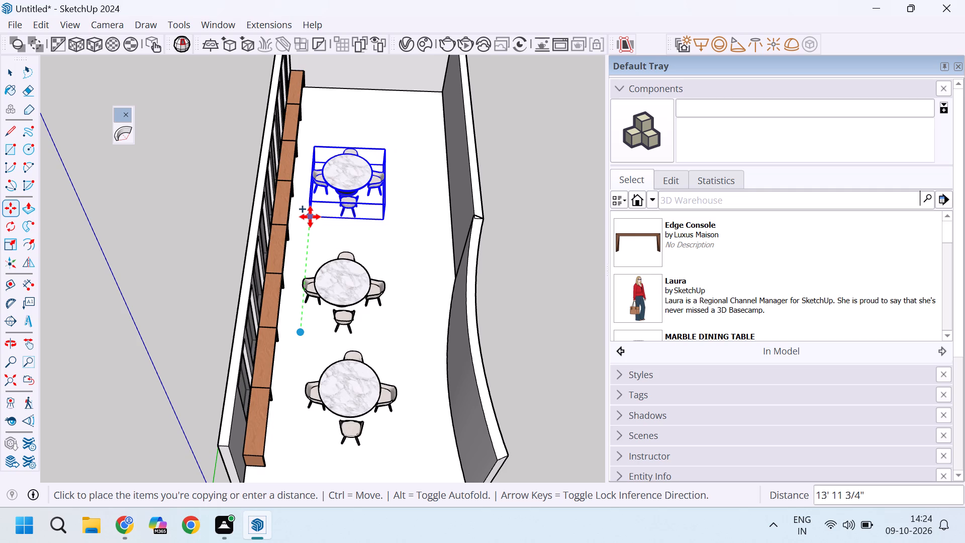
{"action": "left_click", "coordinate": [310, 217]}
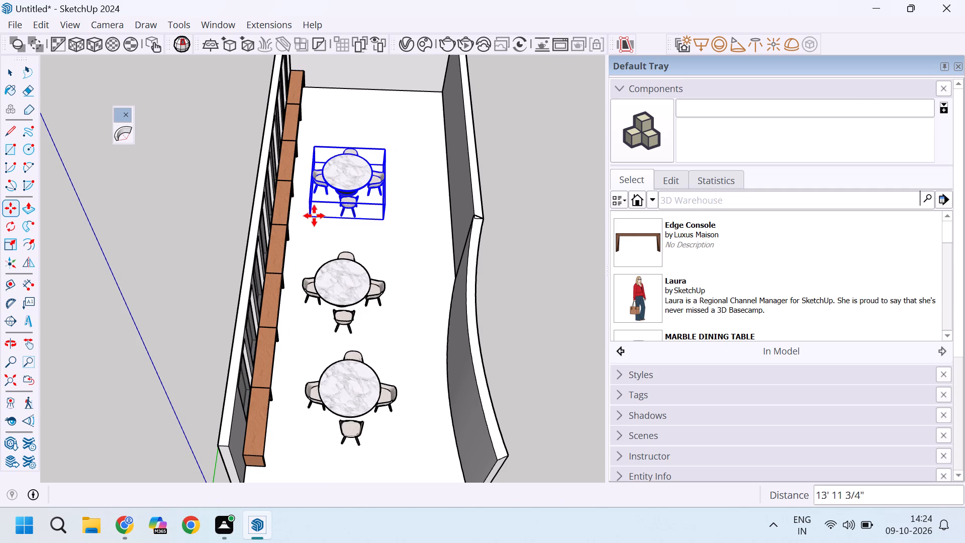
Copy the rearmost marble dining set about 11' 1" diagonally toward the back corner, away from the counter.
{"action": "scroll", "coordinate": [350, 167], "scroll_direction": "up", "scroll_amount": 8}
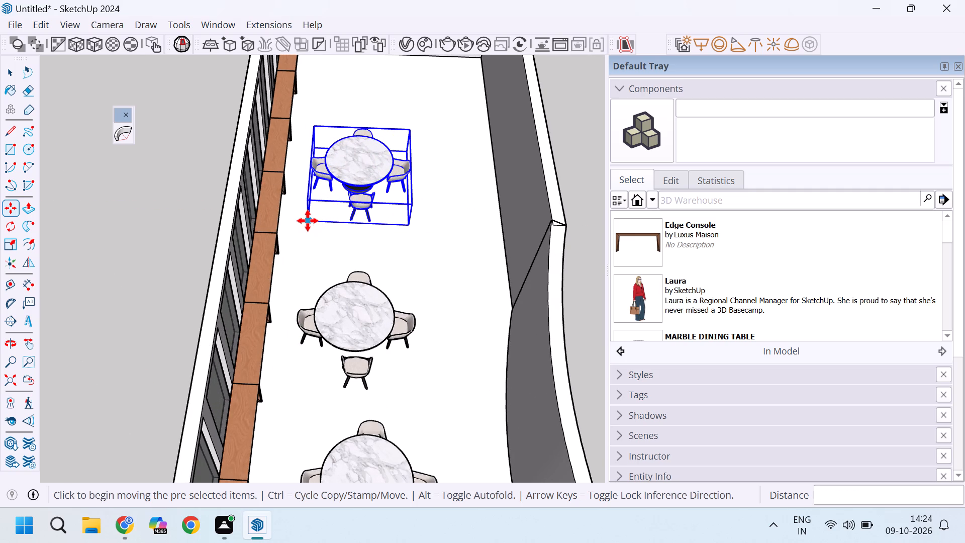
{"action": "left_click", "coordinate": [308, 221]}
{"action": "scroll", "coordinate": [384, 120], "scroll_direction": "up", "scroll_amount": 9}
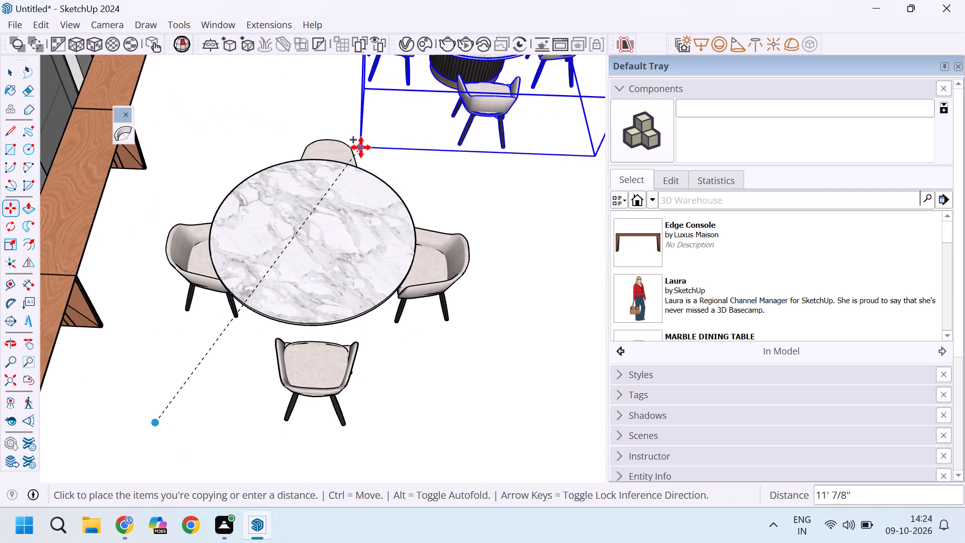
{"action": "left_click", "coordinate": [361, 147]}
{"action": "scroll", "coordinate": [328, 264], "scroll_direction": "down", "scroll_amount": 18}
{"action": "key", "text": "space"}
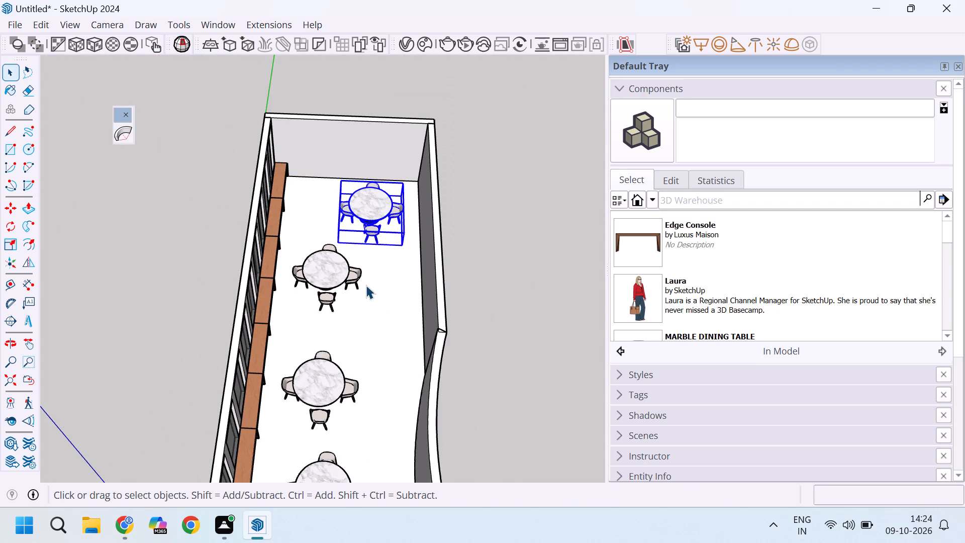
{"action": "scroll", "coordinate": [360, 306], "scroll_direction": "down", "scroll_amount": 4}
{"action": "left_click", "coordinate": [462, 220]}
Examine the arrangement and spacing of the marble dining sets between the counter and the curved wall.
{"action": "scroll", "coordinate": [385, 216], "scroll_direction": "up", "scroll_amount": 5}
{"action": "middle_click_drag", "start_coordinate": [362, 249], "coordinate": [196, 179]}
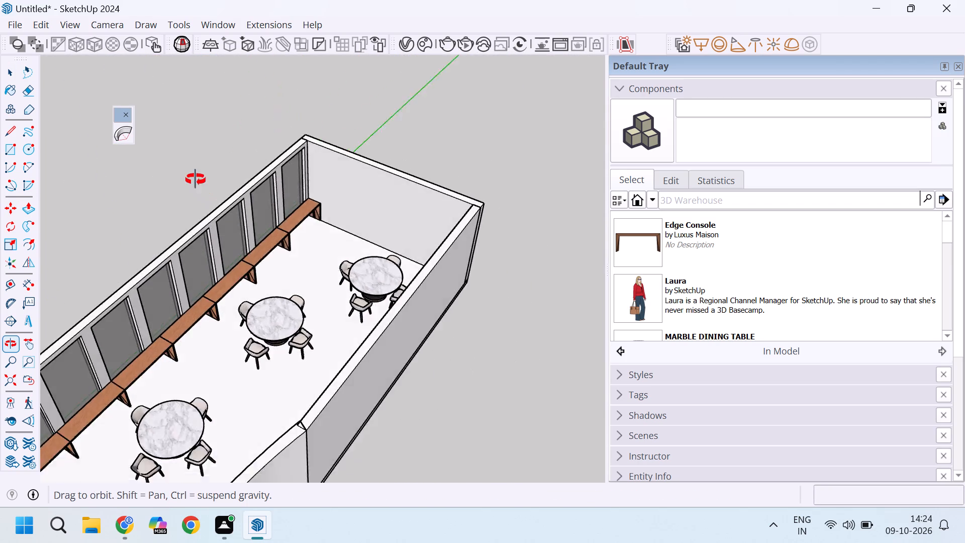
{"action": "middle_click_drag", "start_coordinate": [196, 179], "coordinate": [325, 122]}
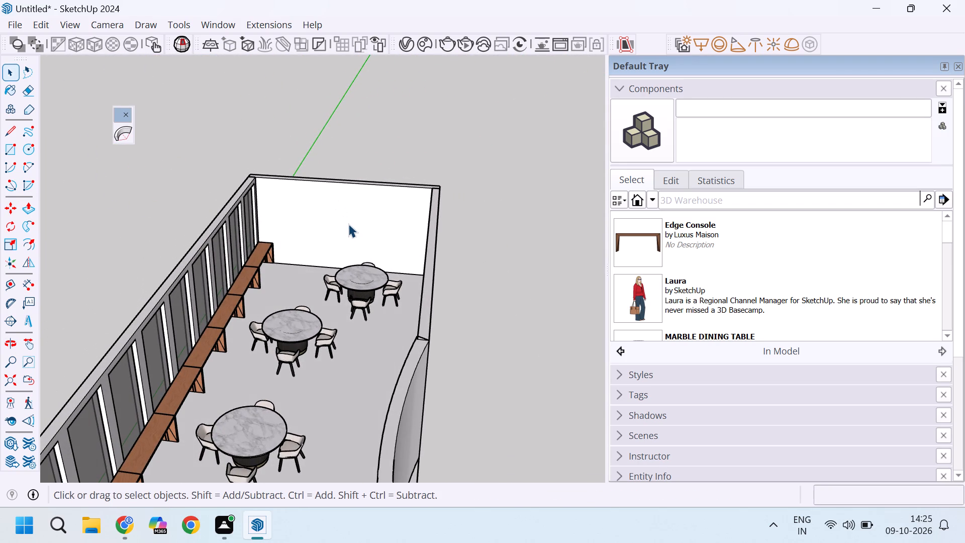
{"action": "scroll", "coordinate": [299, 323], "scroll_direction": "down", "scroll_amount": 3}
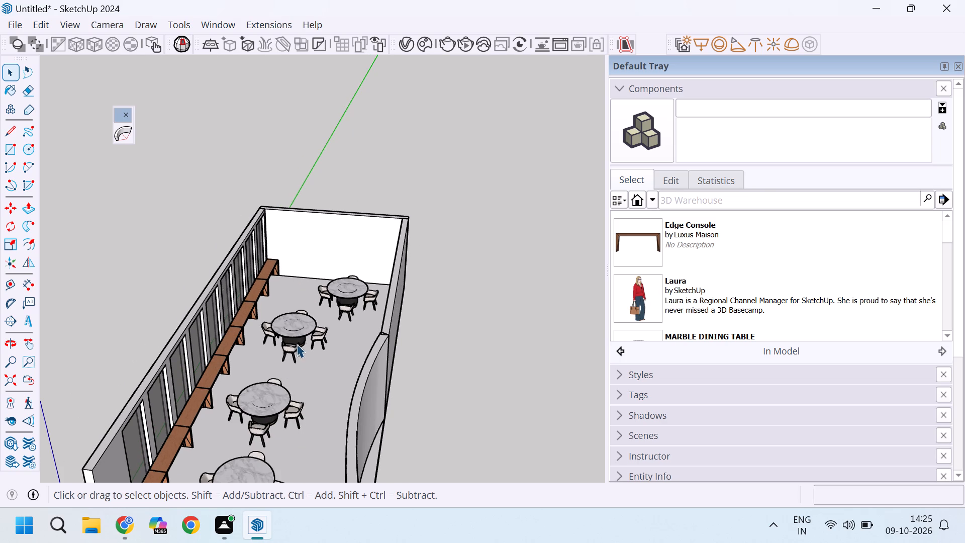
{"action": "scroll", "coordinate": [258, 400], "scroll_direction": "up", "scroll_amount": 5}
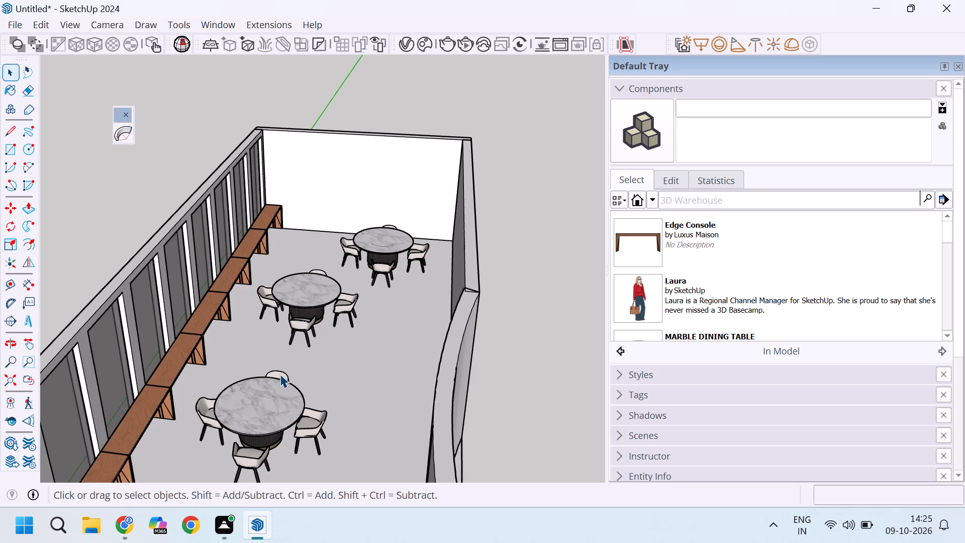
{"action": "scroll", "coordinate": [343, 327], "scroll_direction": "down", "scroll_amount": 4}
{"action": "scroll", "coordinate": [276, 406], "scroll_direction": "up", "scroll_amount": 3}
{"action": "scroll", "coordinate": [294, 378], "scroll_direction": "down", "scroll_amount": 3}
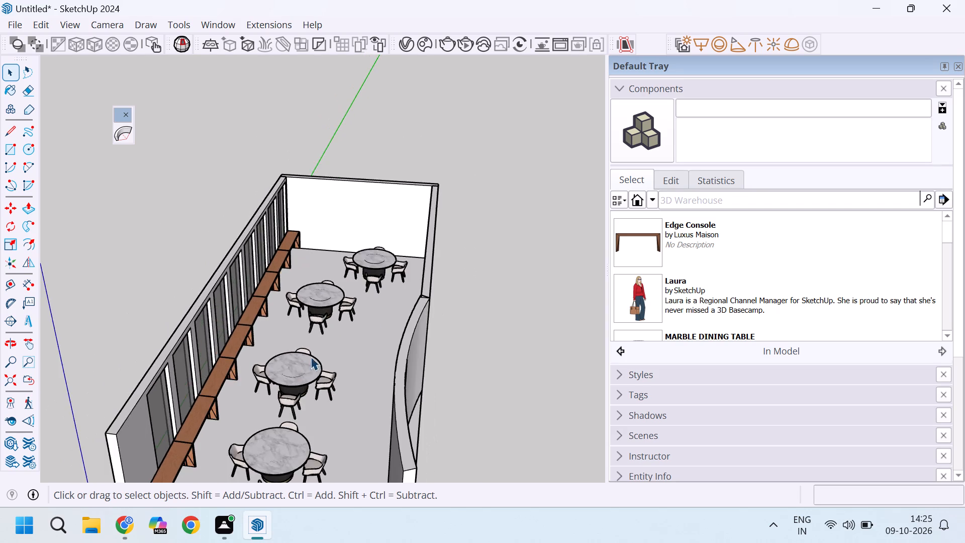
{"action": "scroll", "coordinate": [307, 360], "scroll_direction": "down", "scroll_amount": 3}
{"action": "scroll", "coordinate": [294, 431], "scroll_direction": "up", "scroll_amount": 4}
{"action": "scroll", "coordinate": [295, 394], "scroll_direction": "down", "scroll_amount": 1}
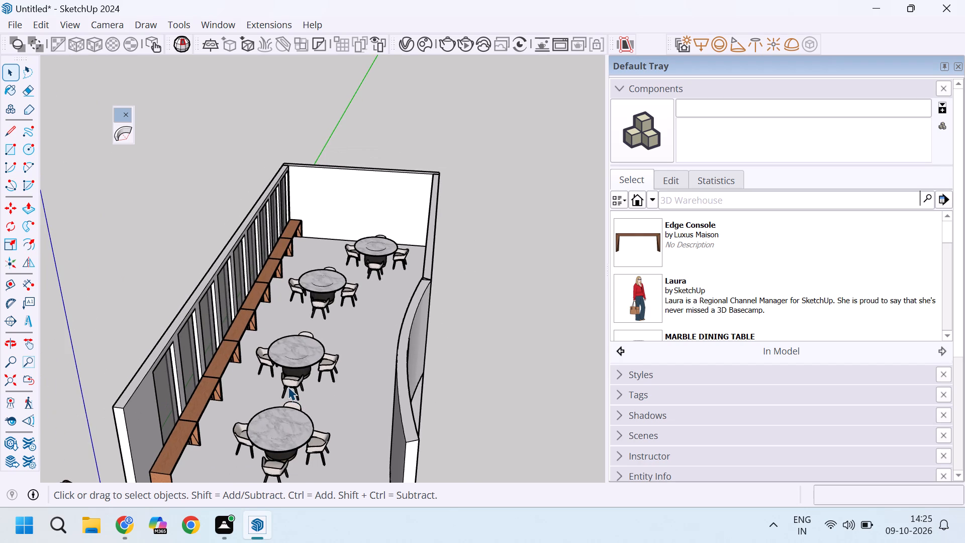
{"action": "scroll", "coordinate": [282, 404], "scroll_direction": "up", "scroll_amount": 2}
{"action": "scroll", "coordinate": [282, 405], "scroll_direction": "down", "scroll_amount": 2}
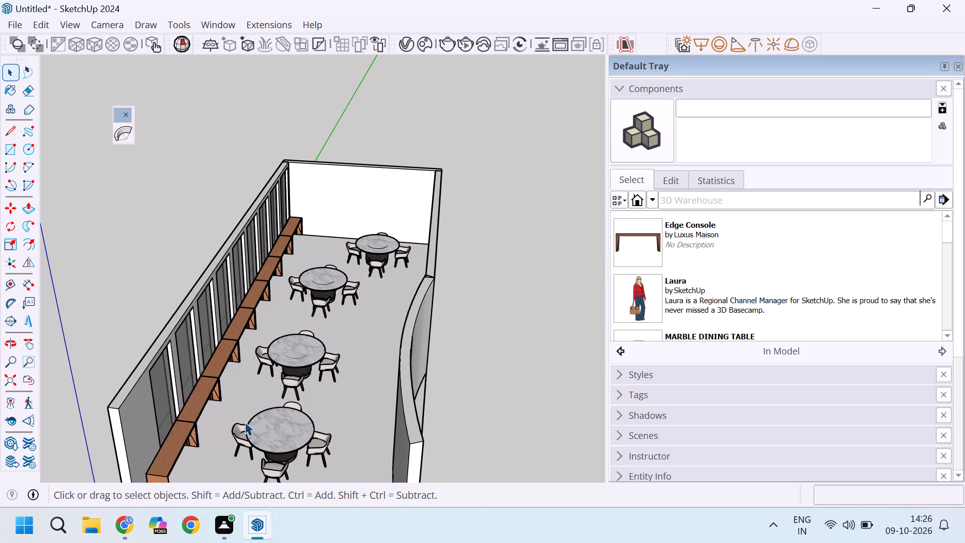
{"action": "scroll", "coordinate": [329, 341], "scroll_direction": "up", "scroll_amount": 3}
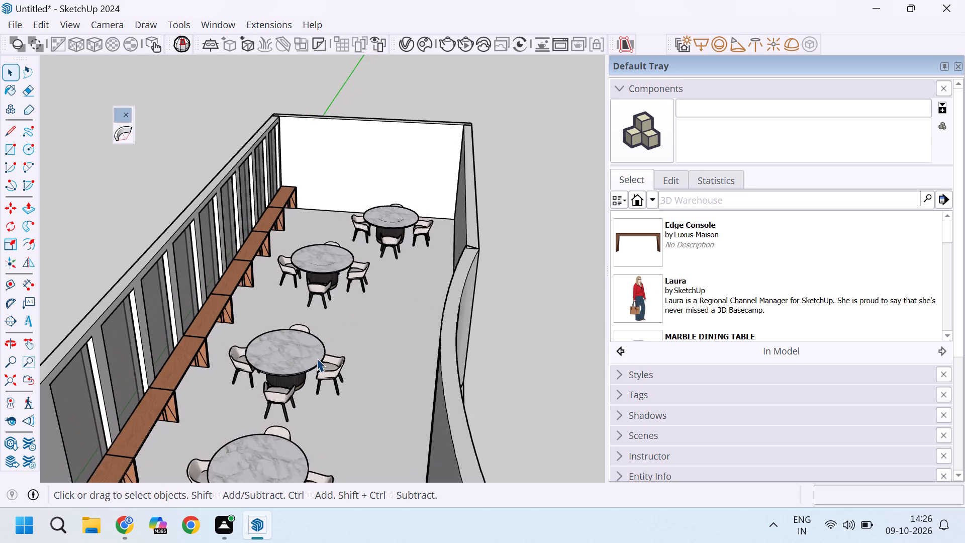
{"action": "scroll", "coordinate": [302, 367], "scroll_direction": "up", "scroll_amount": 3}
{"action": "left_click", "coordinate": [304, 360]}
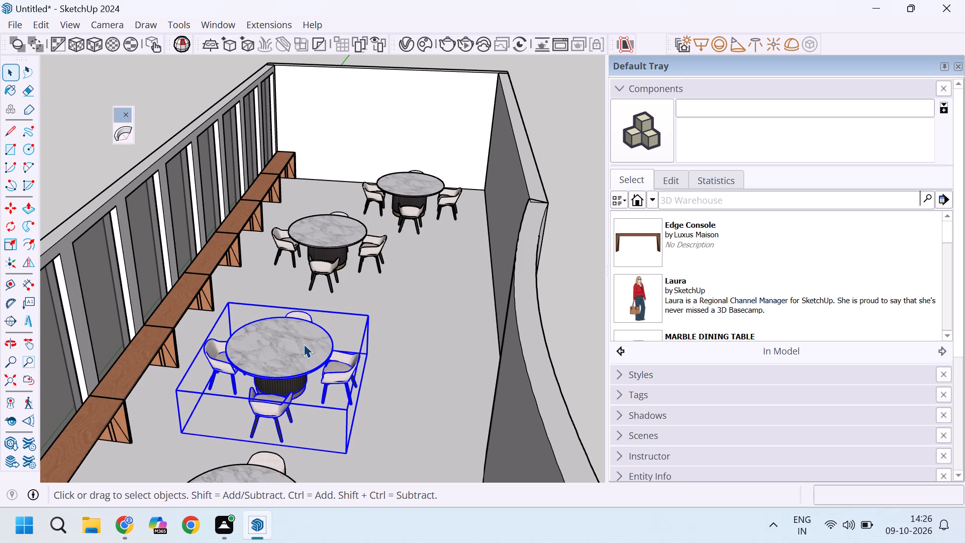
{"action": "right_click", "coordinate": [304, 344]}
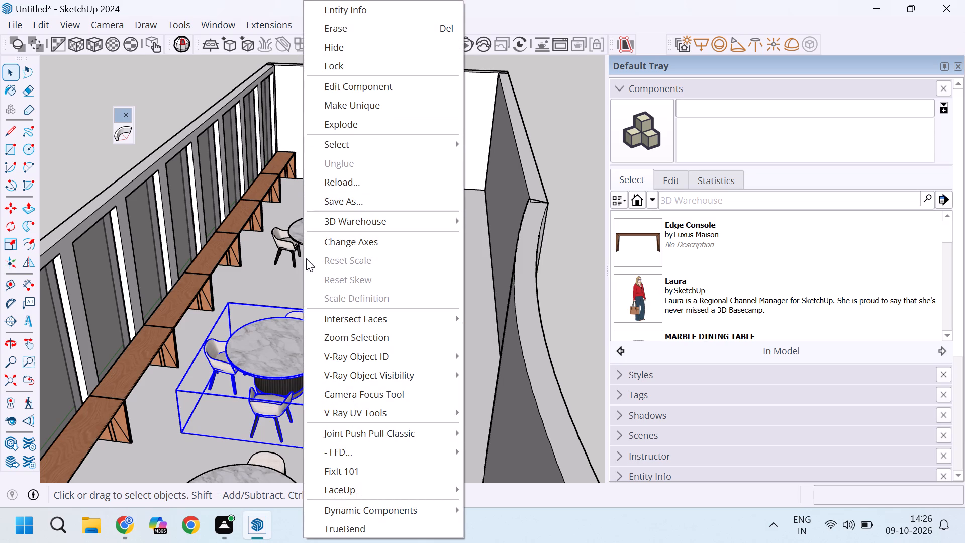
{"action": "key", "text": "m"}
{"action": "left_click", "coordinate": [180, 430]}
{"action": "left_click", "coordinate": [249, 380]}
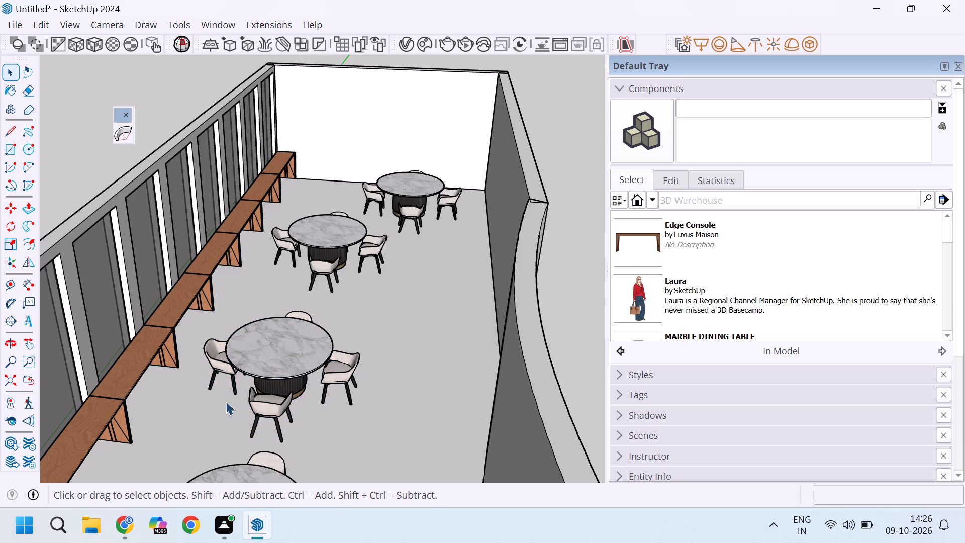
Copy the second marble dining set from the front about 8' 4" sideways toward the curved wall.
{"action": "left_click", "coordinate": [300, 359]}
{"action": "scroll", "coordinate": [231, 380], "scroll_direction": "up", "scroll_amount": 7}
{"action": "scroll", "coordinate": [245, 392], "scroll_direction": "down", "scroll_amount": 5}
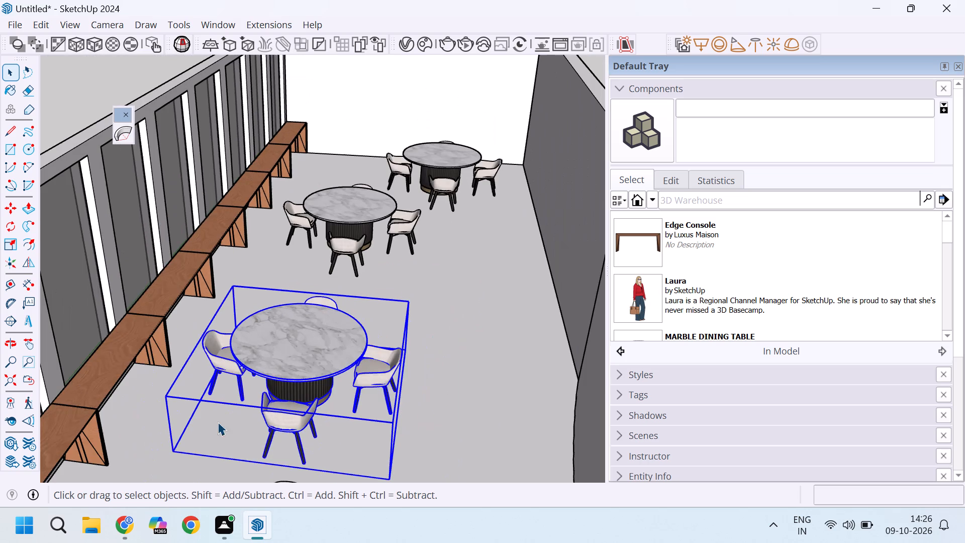
{"action": "key", "text": "m"}
{"action": "left_click", "coordinate": [177, 448], "text": "ctrl"}
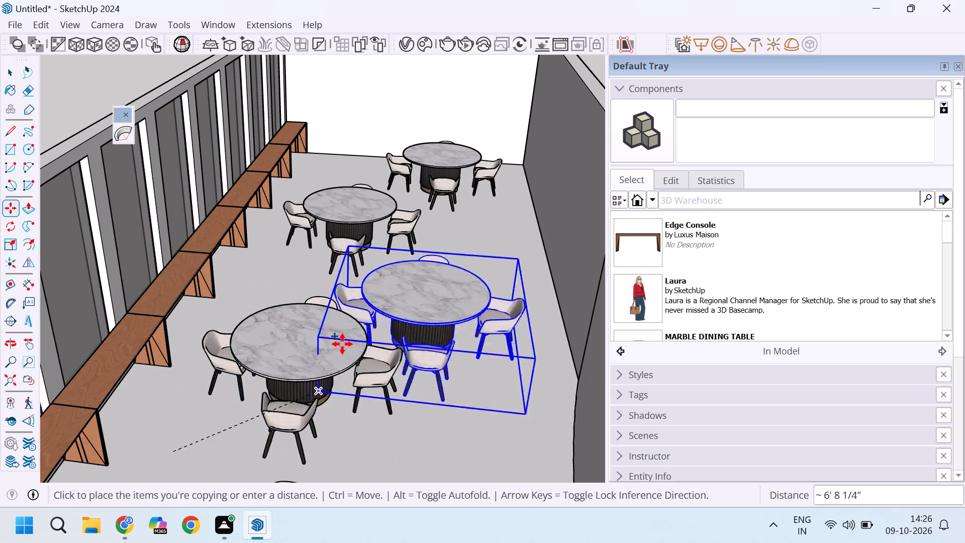
{"action": "scroll", "coordinate": [342, 344], "scroll_direction": "down", "scroll_amount": 5}
{"action": "scroll", "coordinate": [369, 365], "scroll_direction": "up", "scroll_amount": 5}
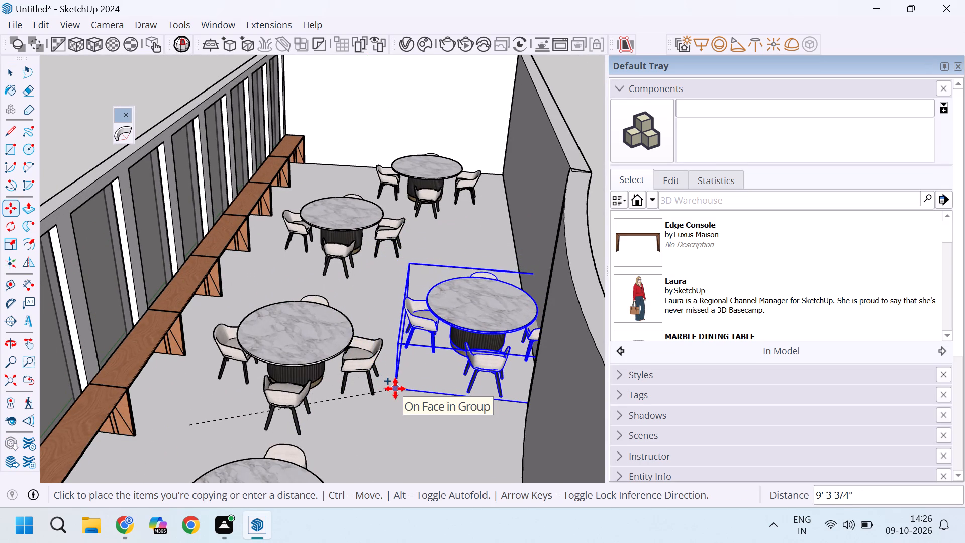
{"action": "scroll", "coordinate": [374, 365], "scroll_direction": "up", "scroll_amount": 2}
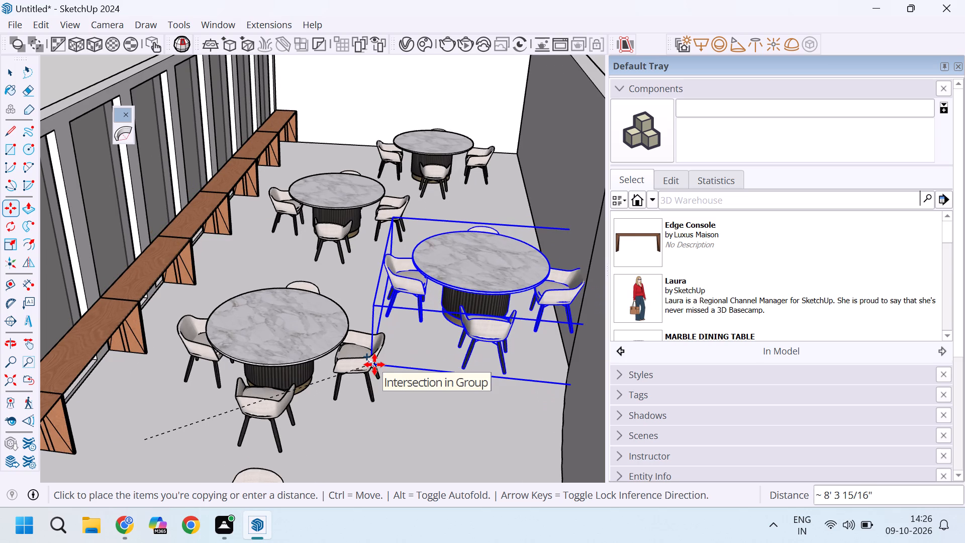
{"action": "left_click", "coordinate": [374, 365]}
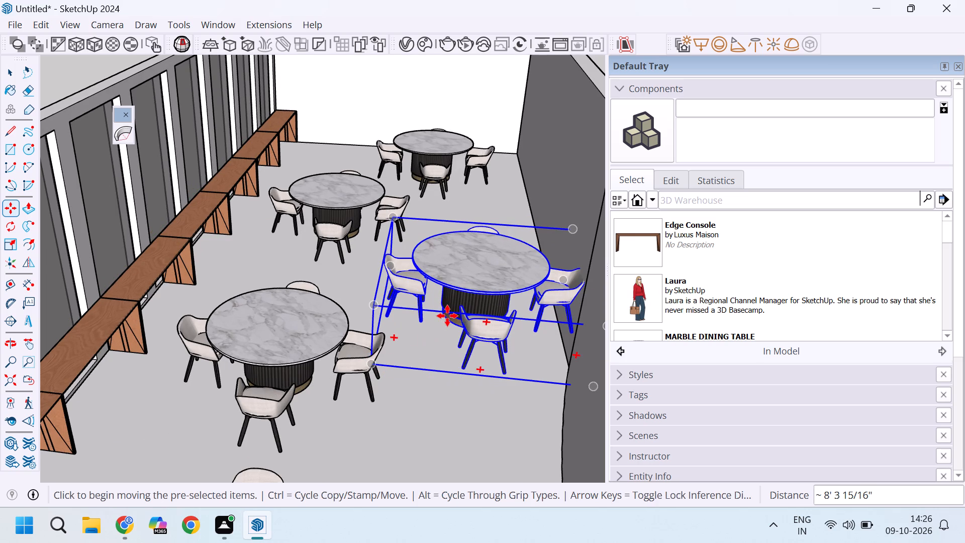
Scale the new dining set beside the curved wall to 0.63 along the red axis, using see-through edges to reach the hidden grip.
{"action": "key", "text": "s"}
{"action": "scroll", "coordinate": [375, 263], "scroll_direction": "down", "scroll_amount": 3}
{"action": "scroll", "coordinate": [533, 282], "scroll_direction": "up", "scroll_amount": 2}
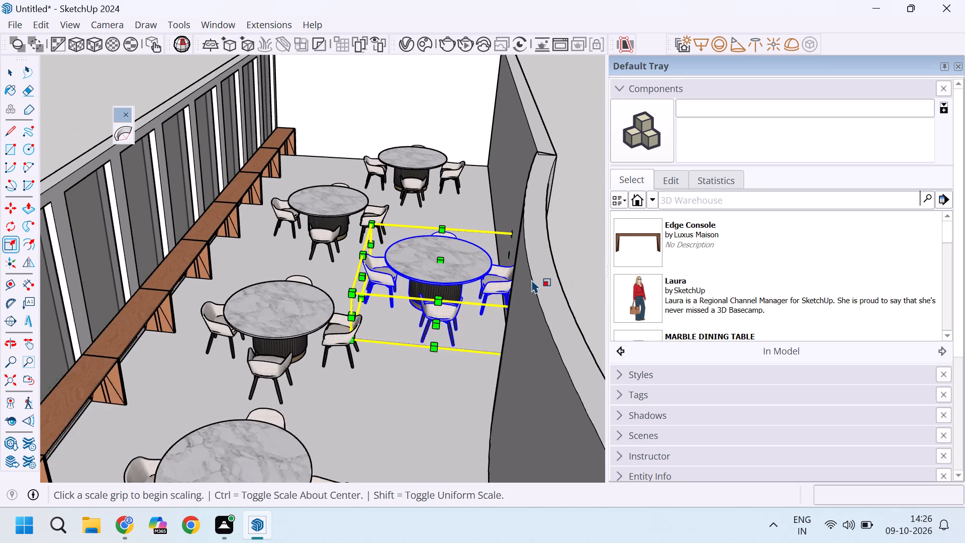
{"action": "scroll", "coordinate": [532, 280], "scroll_direction": "up", "scroll_amount": 1}
{"action": "key", "text": "k"}
{"action": "scroll", "coordinate": [524, 279], "scroll_direction": "up", "scroll_amount": 4}
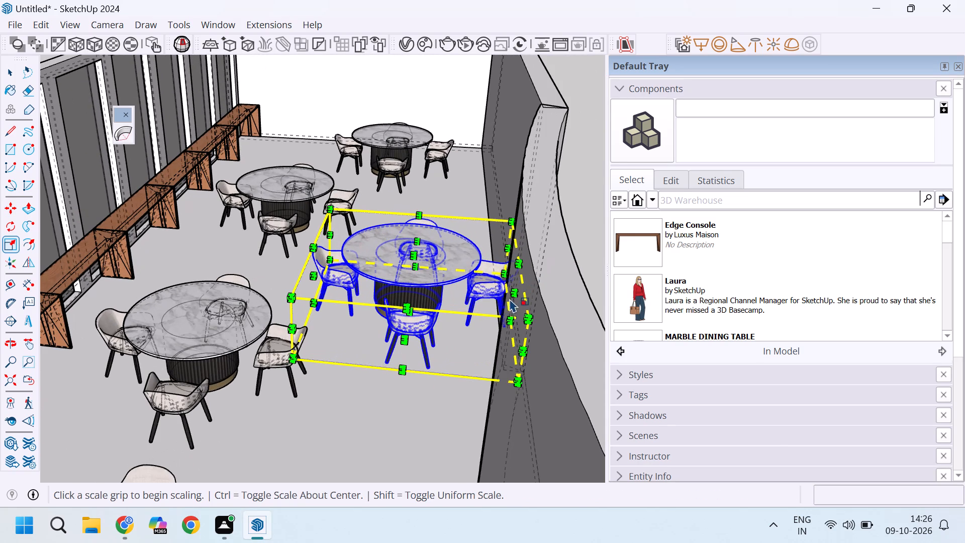
{"action": "left_click", "coordinate": [512, 290]}
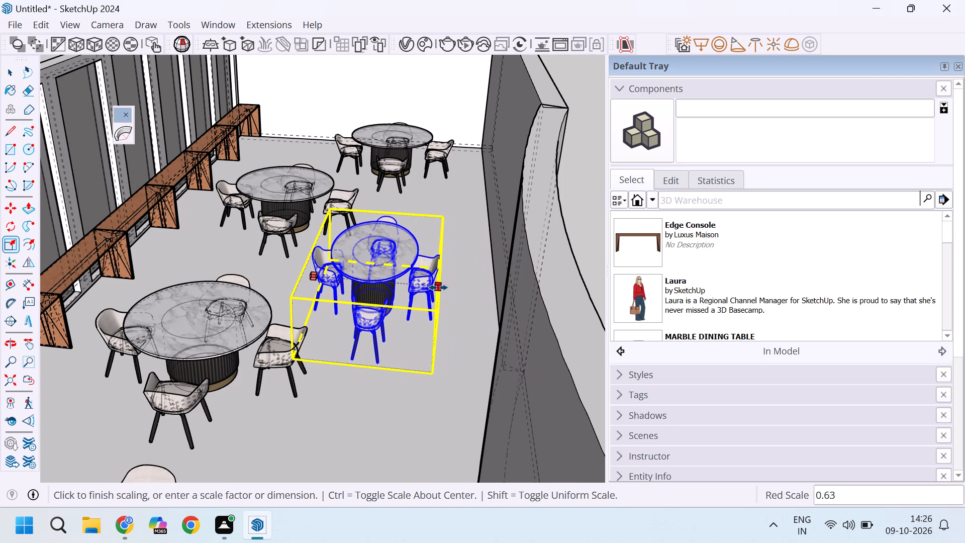
{"action": "left_click", "coordinate": [438, 288]}
{"action": "key", "text": "space"}
{"action": "left_click", "coordinate": [465, 267]}
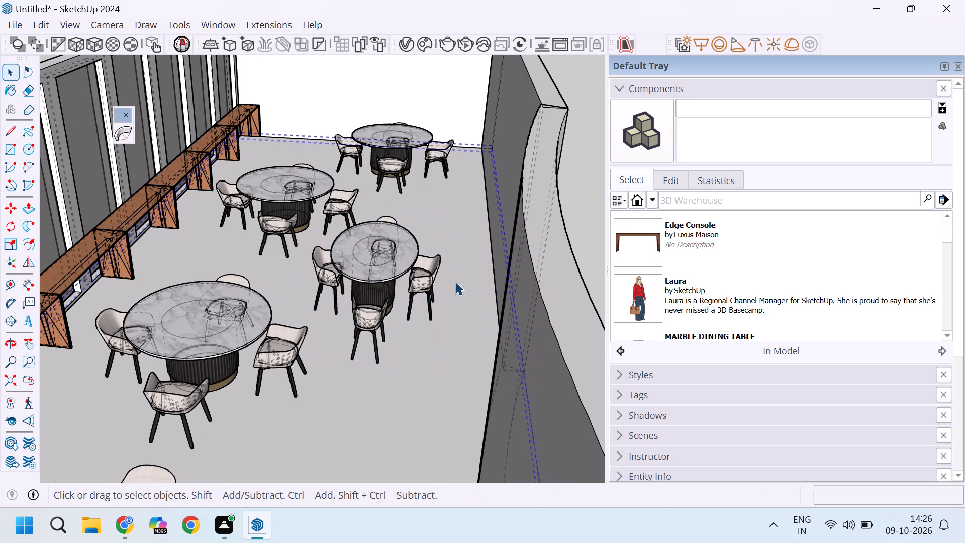
{"action": "middle_click_drag", "start_coordinate": [431, 304], "coordinate": [451, 243]}
{"action": "key", "text": "k"}
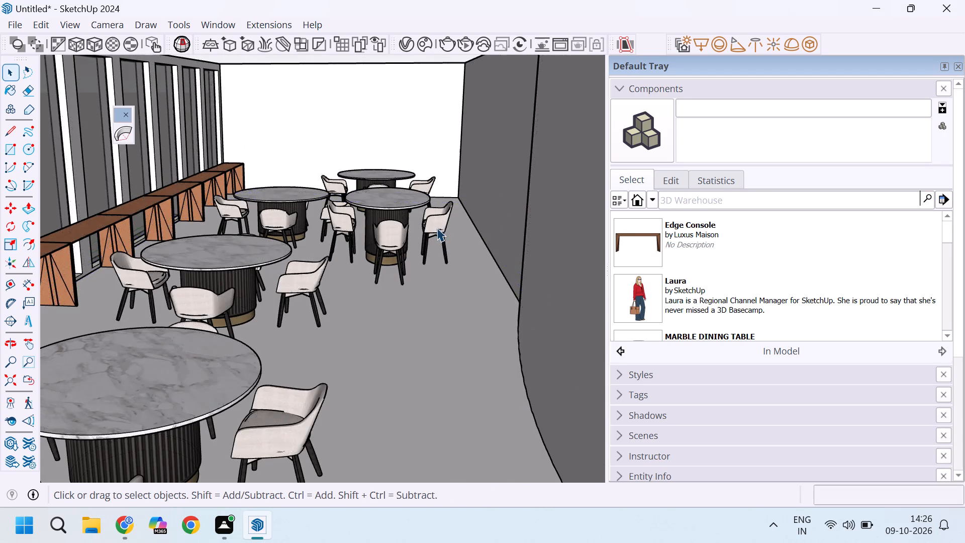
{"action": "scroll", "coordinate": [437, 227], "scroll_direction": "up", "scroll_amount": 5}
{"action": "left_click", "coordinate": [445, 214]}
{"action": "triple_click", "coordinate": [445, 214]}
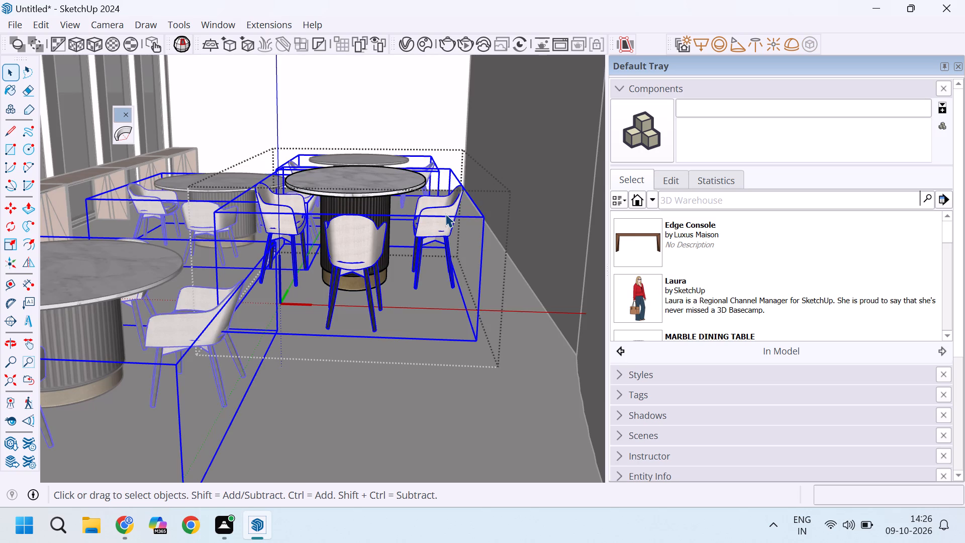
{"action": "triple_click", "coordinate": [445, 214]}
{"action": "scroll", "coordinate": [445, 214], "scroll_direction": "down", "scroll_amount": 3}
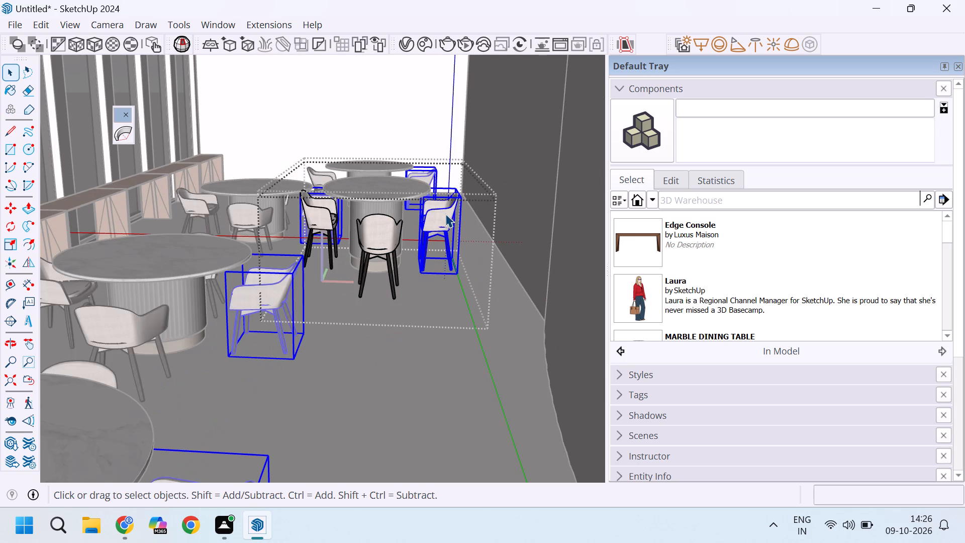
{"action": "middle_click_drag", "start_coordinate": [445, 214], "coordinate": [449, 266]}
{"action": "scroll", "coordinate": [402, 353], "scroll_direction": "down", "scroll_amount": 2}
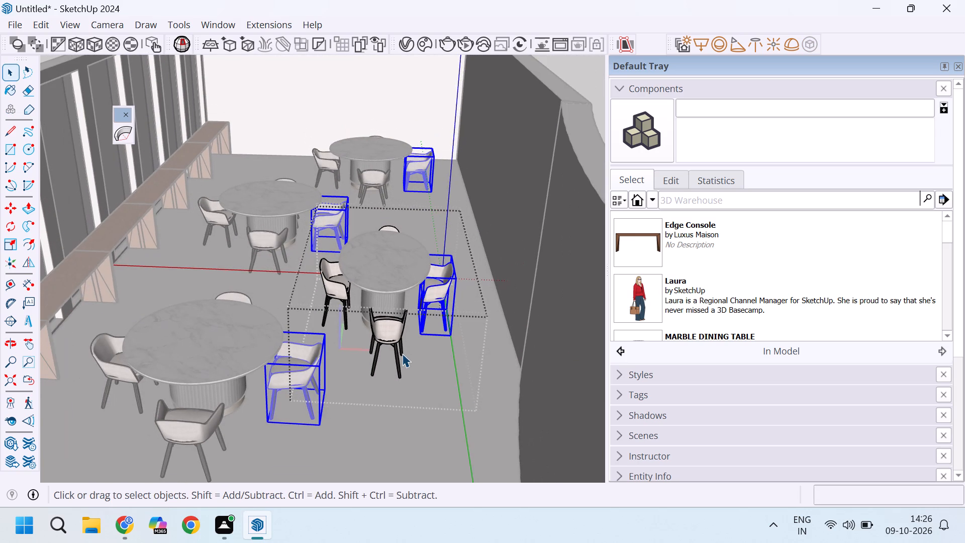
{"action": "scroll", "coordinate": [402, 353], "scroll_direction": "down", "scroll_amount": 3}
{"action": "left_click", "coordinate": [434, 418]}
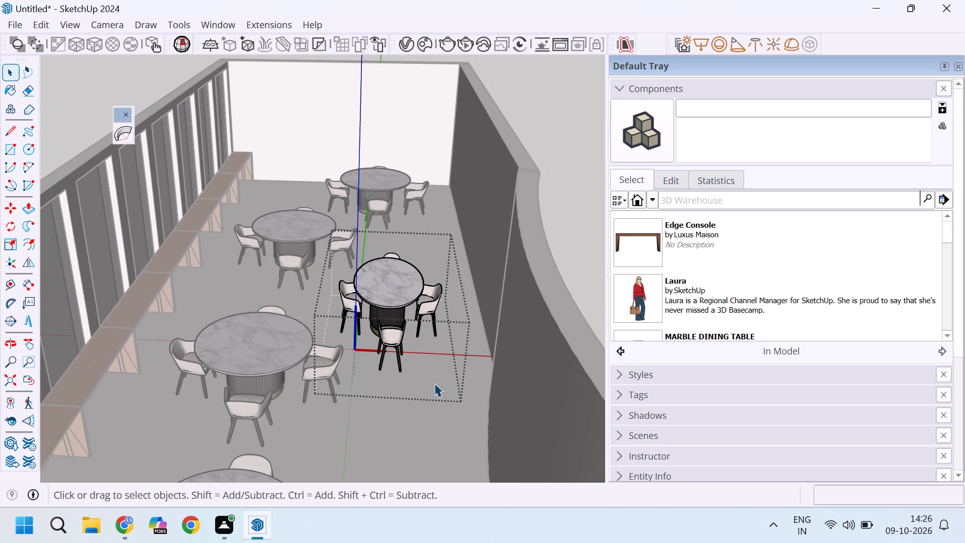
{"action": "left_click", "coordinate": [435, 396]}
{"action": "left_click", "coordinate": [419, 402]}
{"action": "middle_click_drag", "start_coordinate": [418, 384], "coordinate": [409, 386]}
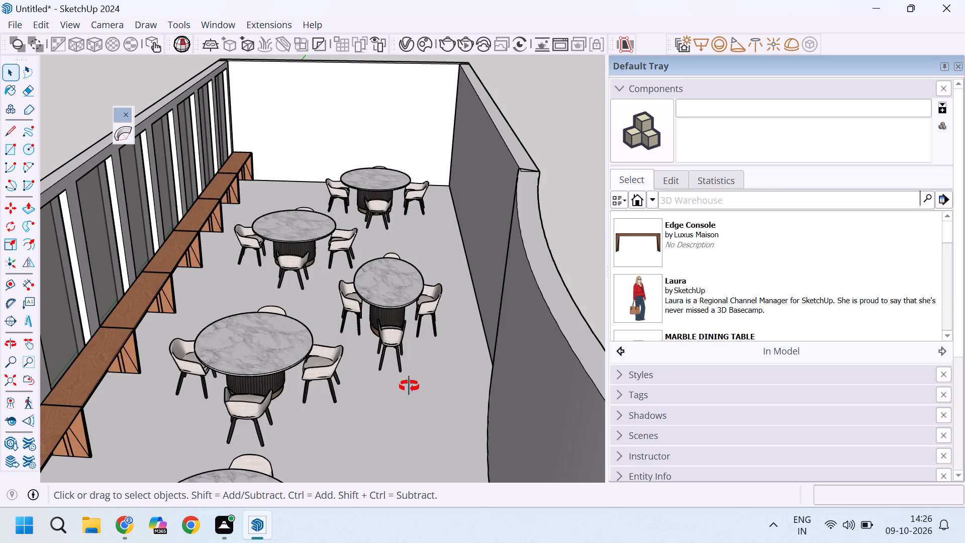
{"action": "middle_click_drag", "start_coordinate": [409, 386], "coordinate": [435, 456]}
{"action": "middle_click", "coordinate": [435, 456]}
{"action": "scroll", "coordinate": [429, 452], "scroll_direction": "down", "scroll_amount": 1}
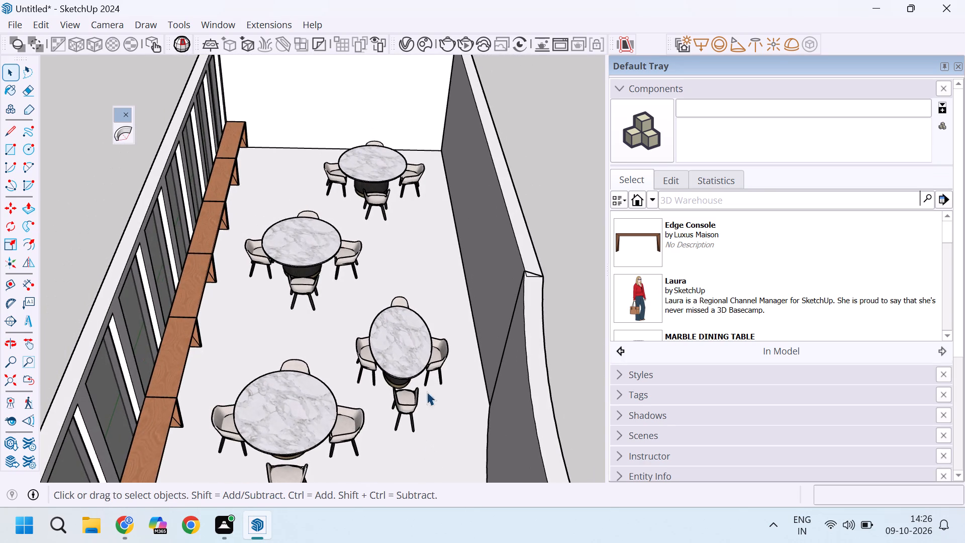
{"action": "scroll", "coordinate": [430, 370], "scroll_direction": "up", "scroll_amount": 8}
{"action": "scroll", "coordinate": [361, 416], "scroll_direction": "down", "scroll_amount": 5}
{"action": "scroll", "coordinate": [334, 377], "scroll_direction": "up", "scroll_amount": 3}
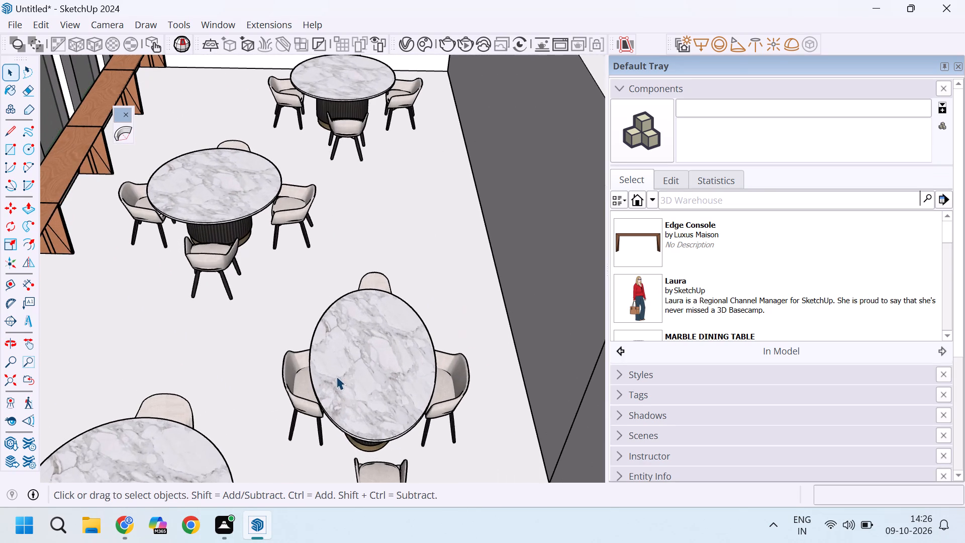
Make the narrower marble dining set beside the curved wall a unique component.
{"action": "scroll", "coordinate": [382, 380], "scroll_direction": "down", "scroll_amount": 6}
{"action": "middle_click_drag", "start_coordinate": [379, 372], "coordinate": [374, 376]}
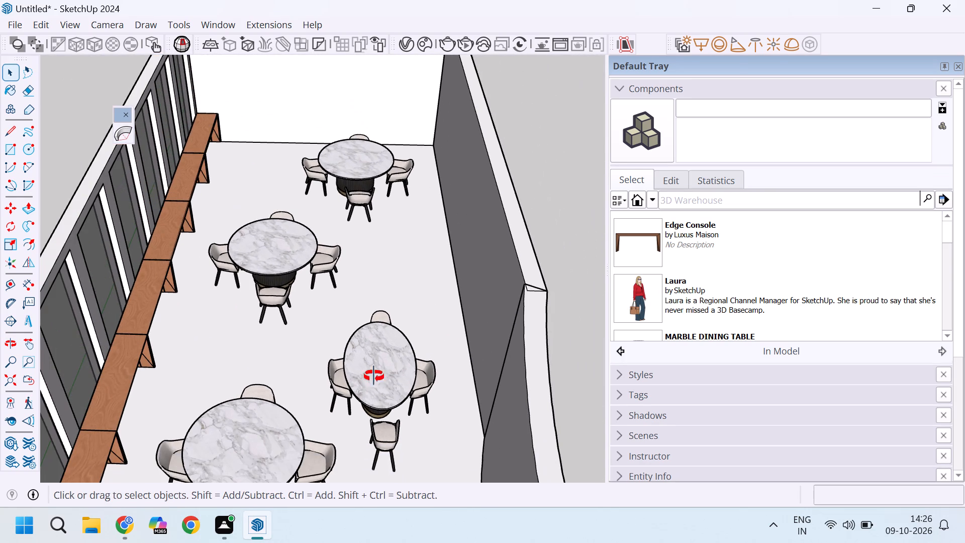
{"action": "middle_click_drag", "start_coordinate": [374, 376], "coordinate": [366, 374]}
{"action": "double_click", "coordinate": [366, 373]}
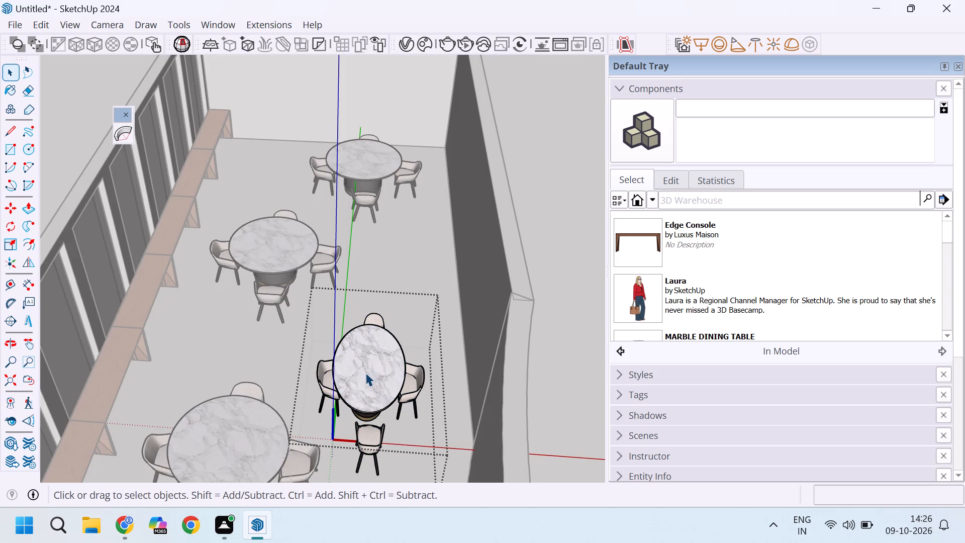
{"action": "scroll", "coordinate": [368, 355], "scroll_direction": "down", "scroll_amount": 5}
{"action": "left_click", "coordinate": [412, 269]}
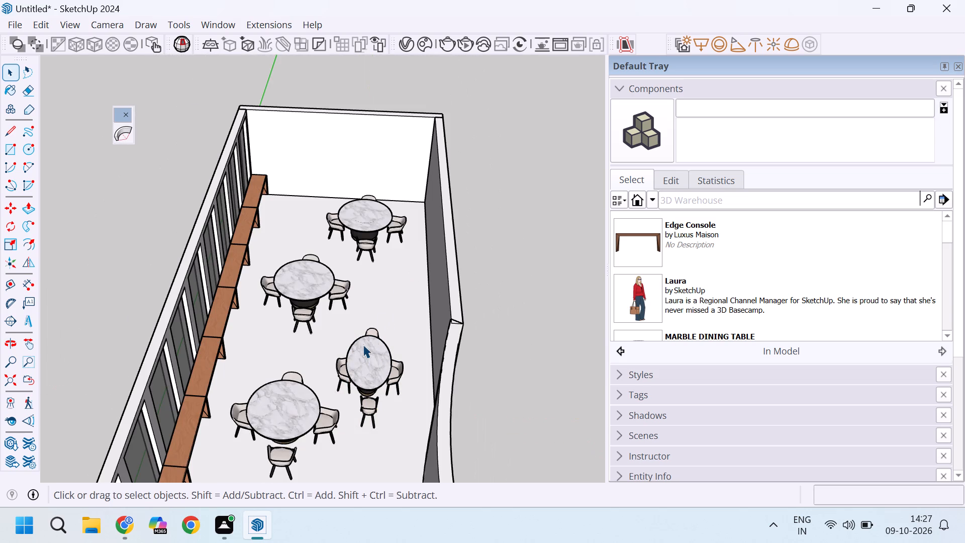
{"action": "left_click", "coordinate": [363, 344]}
{"action": "right_click", "coordinate": [363, 344]}
{"action": "left_click", "coordinate": [411, 102]}
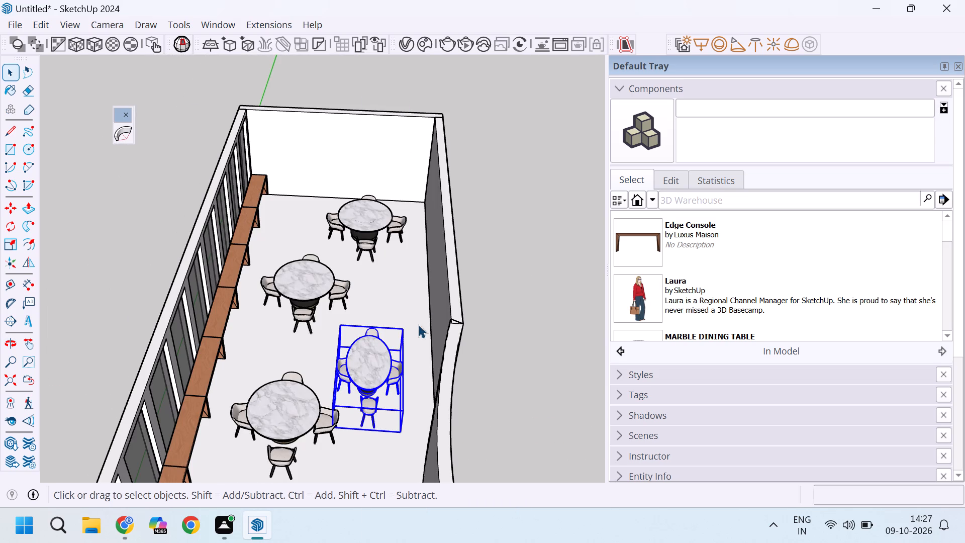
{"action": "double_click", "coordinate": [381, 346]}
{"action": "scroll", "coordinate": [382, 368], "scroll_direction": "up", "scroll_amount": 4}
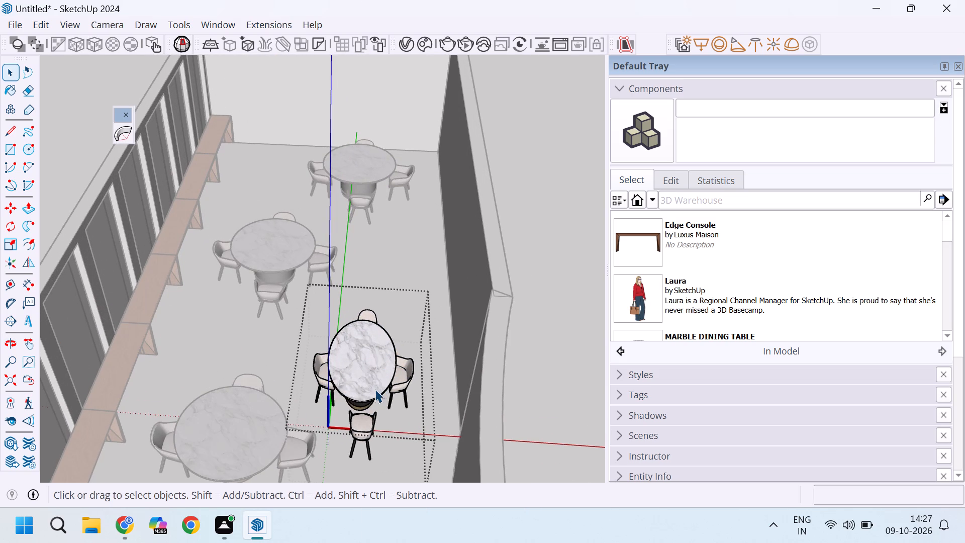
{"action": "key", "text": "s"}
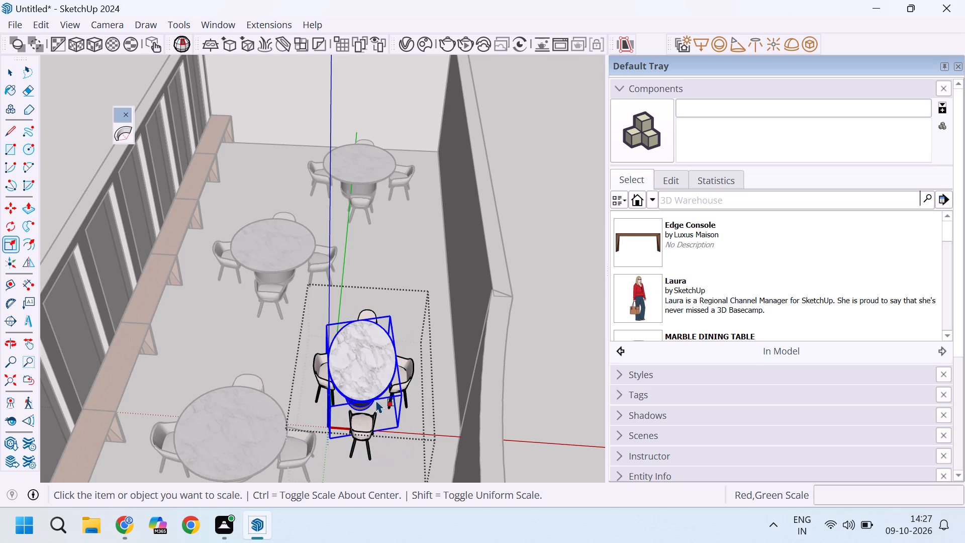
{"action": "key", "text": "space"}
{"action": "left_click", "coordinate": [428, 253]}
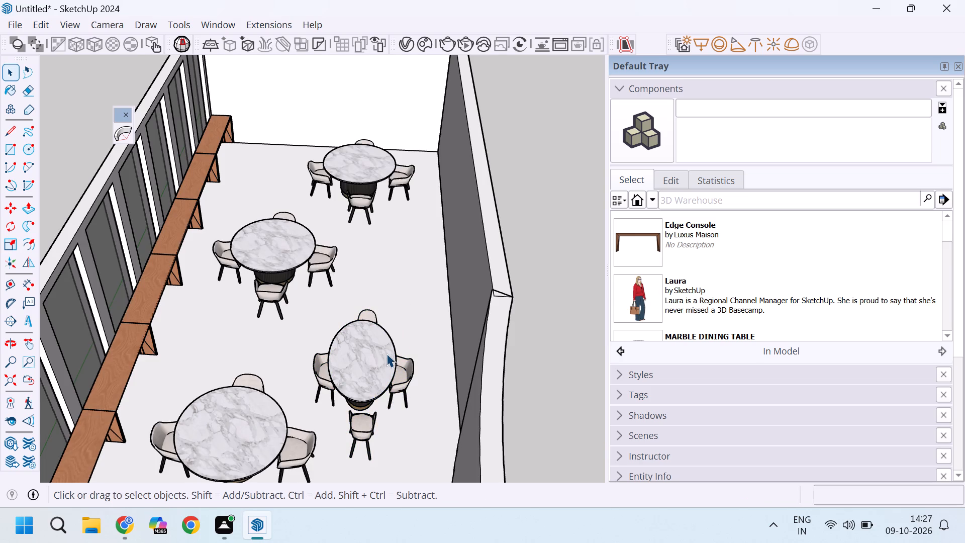
Scale the narrower dining set beside the curved wall to 0.82 along the green axis.
{"action": "left_click", "coordinate": [383, 354]}
{"action": "key", "text": "s"}
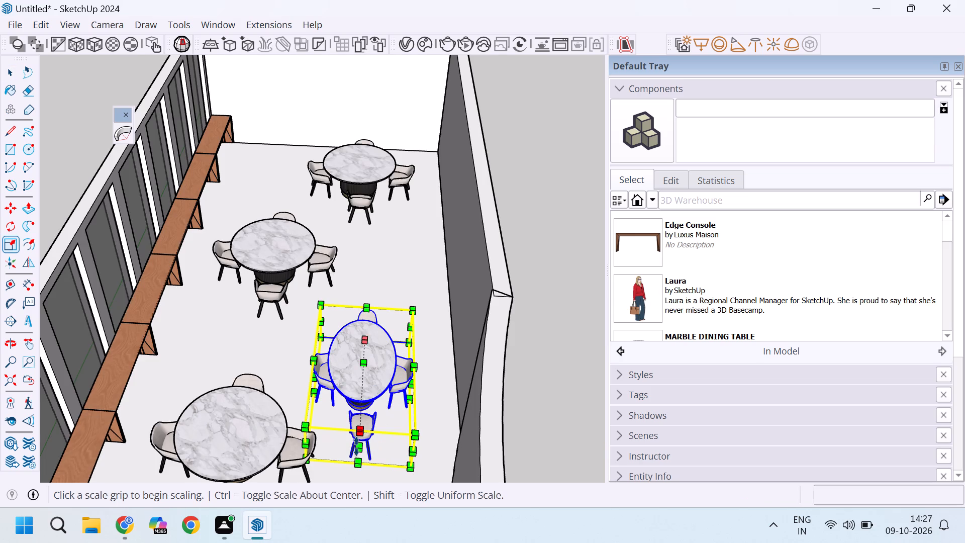
{"action": "left_click", "coordinate": [359, 448]}
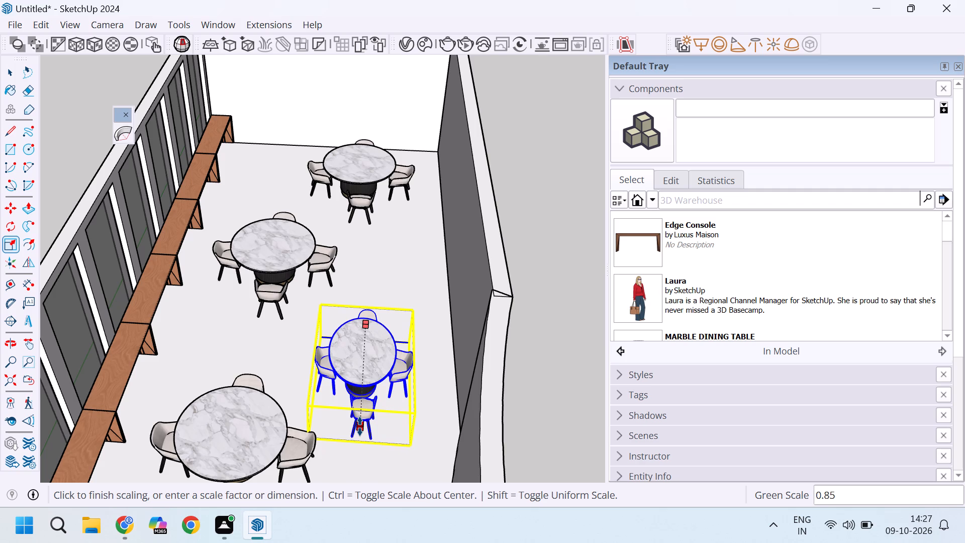
{"action": "left_click", "coordinate": [360, 422]}
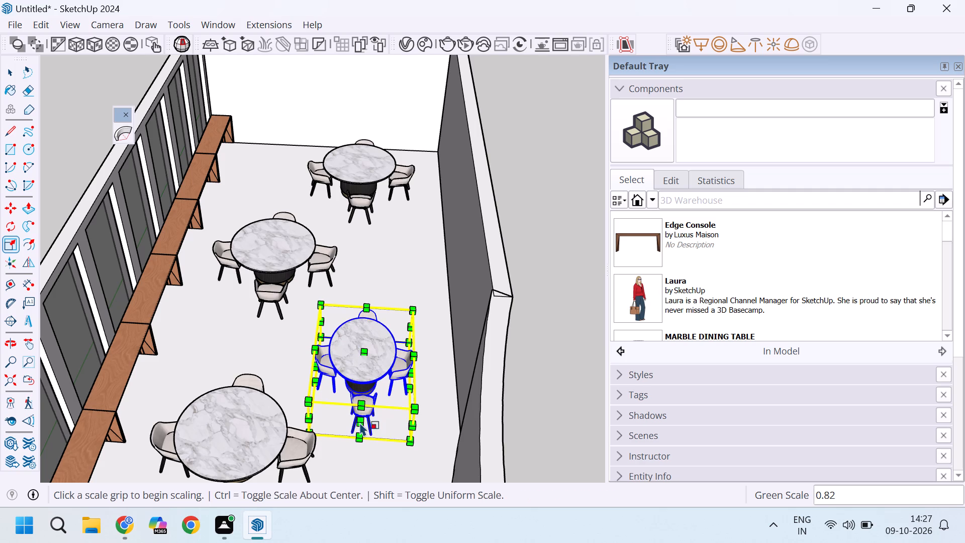
{"action": "key", "text": "space"}
{"action": "left_click", "coordinate": [424, 281]}
Delete the two side chairs inside the narrower dining set, keeping only its front and rear chairs.
{"action": "scroll", "coordinate": [420, 414], "scroll_direction": "up", "scroll_amount": 1}
{"action": "middle_click_drag", "start_coordinate": [420, 414], "coordinate": [380, 375]}
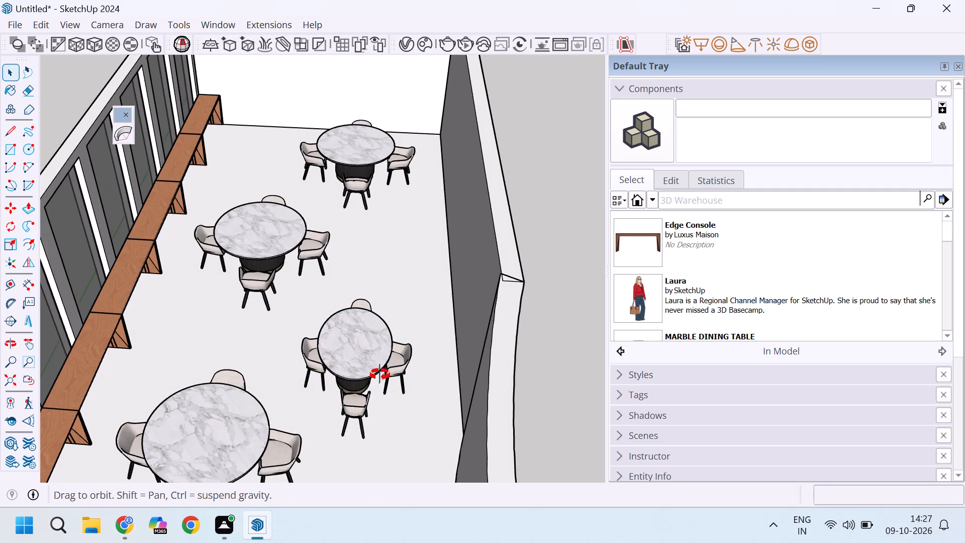
{"action": "middle_click_drag", "start_coordinate": [380, 375], "coordinate": [379, 371]}
{"action": "scroll", "coordinate": [337, 342], "scroll_direction": "up", "scroll_amount": 4}
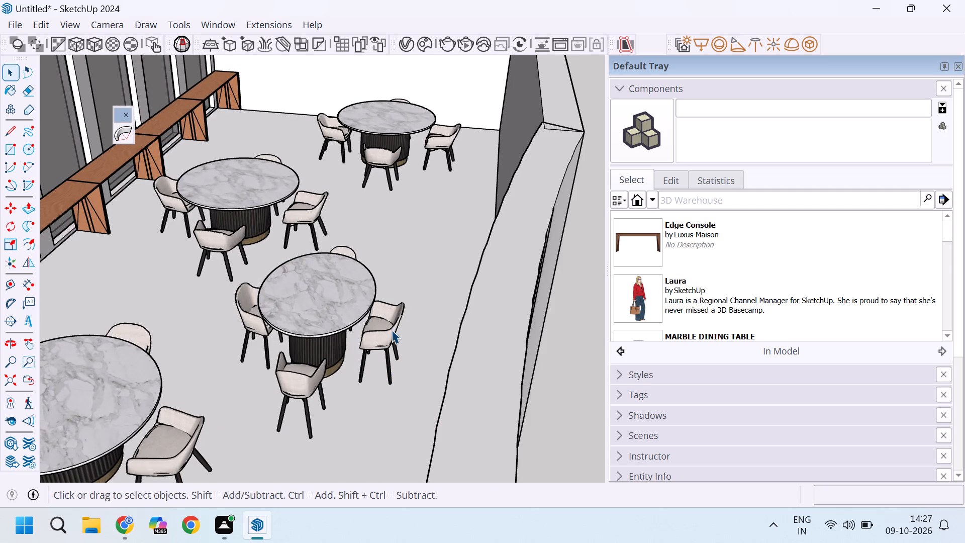
{"action": "double_click", "coordinate": [392, 330]}
{"action": "left_click", "coordinate": [392, 330]}
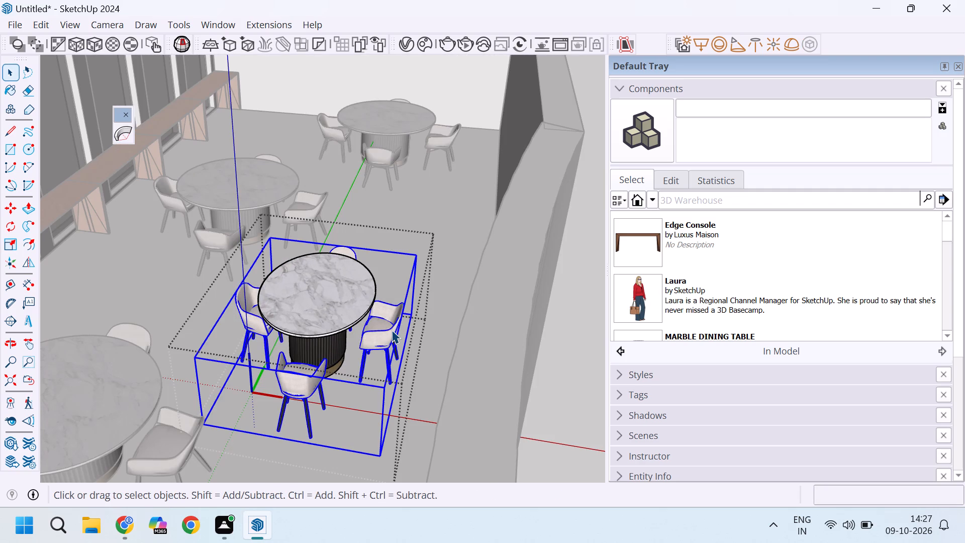
{"action": "double_click", "coordinate": [392, 330]}
{"action": "left_click", "coordinate": [392, 330]}
{"action": "key", "text": "Delete"}
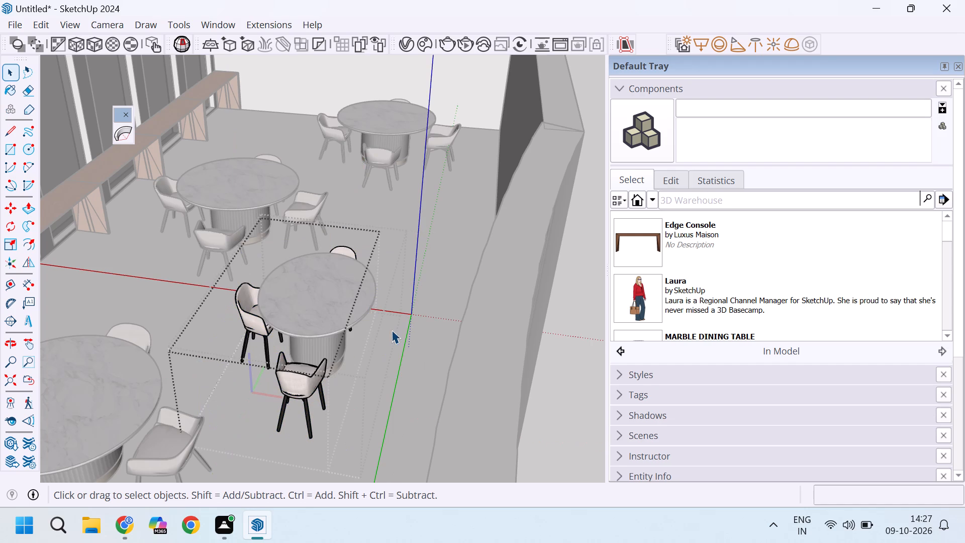
{"action": "left_click", "coordinate": [243, 305]}
{"action": "key", "text": "Delete"}
{"action": "scroll", "coordinate": [462, 328], "scroll_direction": "down", "scroll_amount": 2}
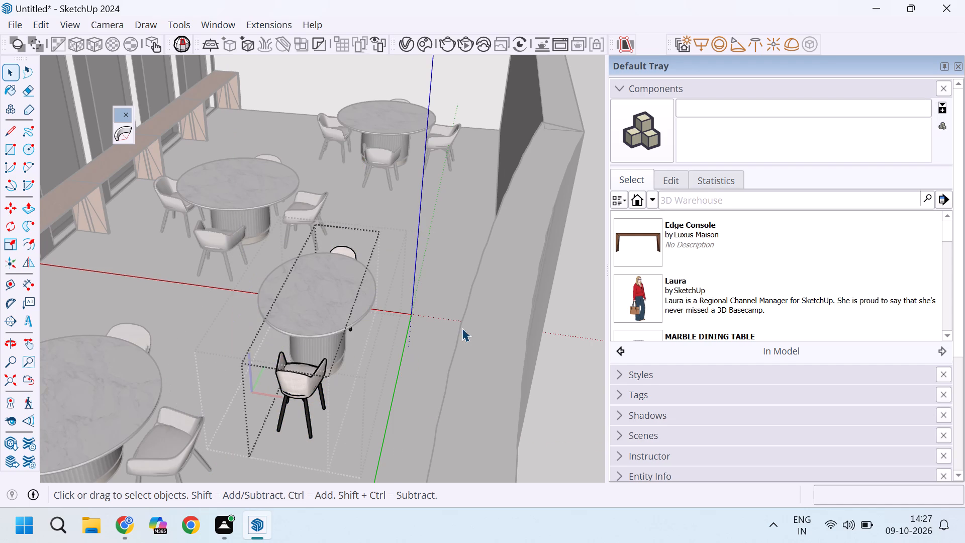
{"action": "scroll", "coordinate": [462, 328], "scroll_direction": "down", "scroll_amount": 1}
{"action": "left_click", "coordinate": [564, 301]}
{"action": "scroll", "coordinate": [564, 301], "scroll_direction": "down", "scroll_amount": 5}
{"action": "left_click", "coordinate": [564, 323]}
Move the two-chair dining set about 2' 9" along the green axis toward the front of the café.
{"action": "scroll", "coordinate": [550, 346], "scroll_direction": "down", "scroll_amount": 5}
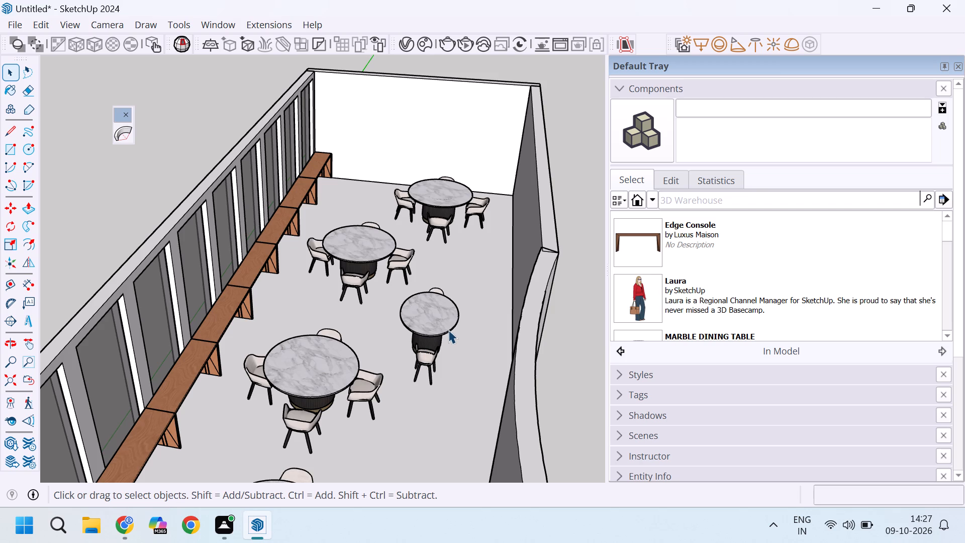
{"action": "scroll", "coordinate": [458, 336], "scroll_direction": "down", "scroll_amount": 4}
{"action": "middle_click_drag", "start_coordinate": [442, 366], "coordinate": [460, 302]}
{"action": "scroll", "coordinate": [397, 351], "scroll_direction": "up", "scroll_amount": 4}
{"action": "scroll", "coordinate": [474, 307], "scroll_direction": "up", "scroll_amount": 4}
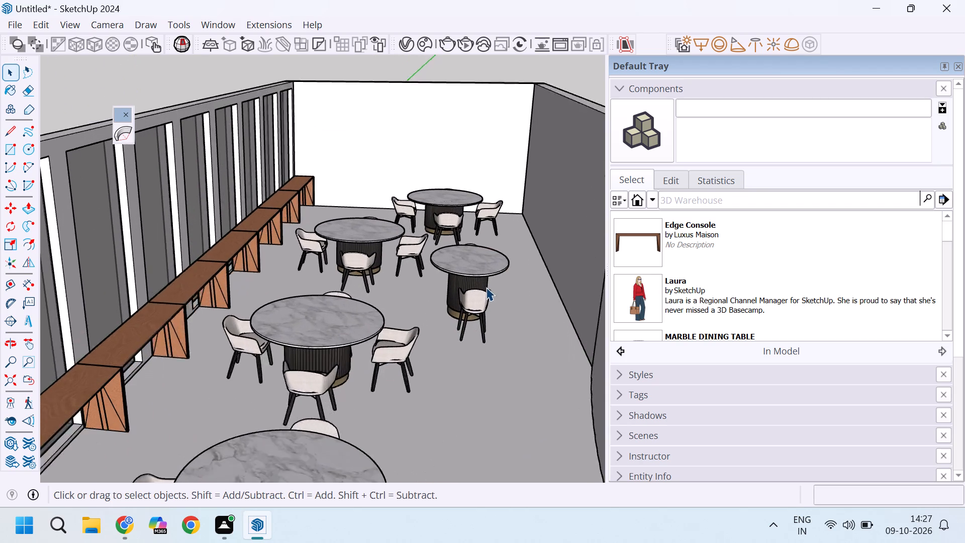
{"action": "scroll", "coordinate": [486, 287], "scroll_direction": "up", "scroll_amount": 1}
{"action": "left_click", "coordinate": [487, 283]}
{"action": "scroll", "coordinate": [476, 307], "scroll_direction": "up", "scroll_amount": 1}
{"action": "scroll", "coordinate": [476, 307], "scroll_direction": "down", "scroll_amount": 4}
{"action": "scroll", "coordinate": [471, 335], "scroll_direction": "up", "scroll_amount": 5}
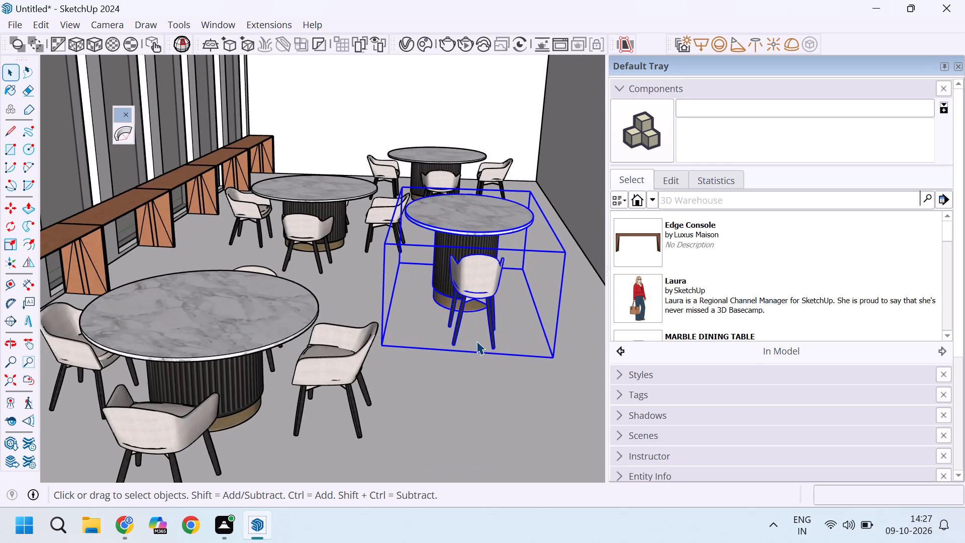
{"action": "scroll", "coordinate": [476, 341], "scroll_direction": "down", "scroll_amount": 3}
{"action": "scroll", "coordinate": [491, 349], "scroll_direction": "up", "scroll_amount": 4}
{"action": "scroll", "coordinate": [482, 360], "scroll_direction": "down", "scroll_amount": 7}
{"action": "scroll", "coordinate": [499, 352], "scroll_direction": "up", "scroll_amount": 3}
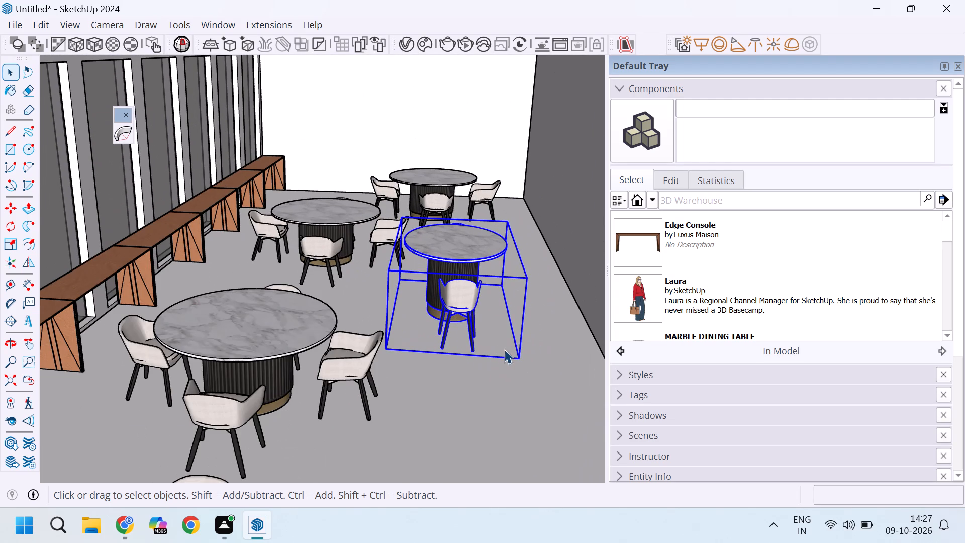
{"action": "key", "text": "m"}
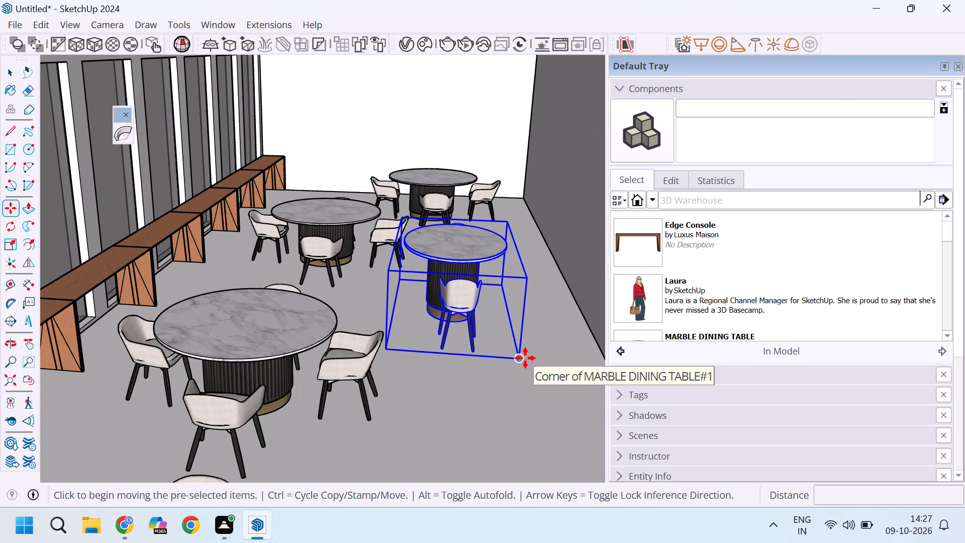
{"action": "left_click", "coordinate": [525, 358]}
{"action": "scroll", "coordinate": [536, 402], "scroll_direction": "down", "scroll_amount": 4}
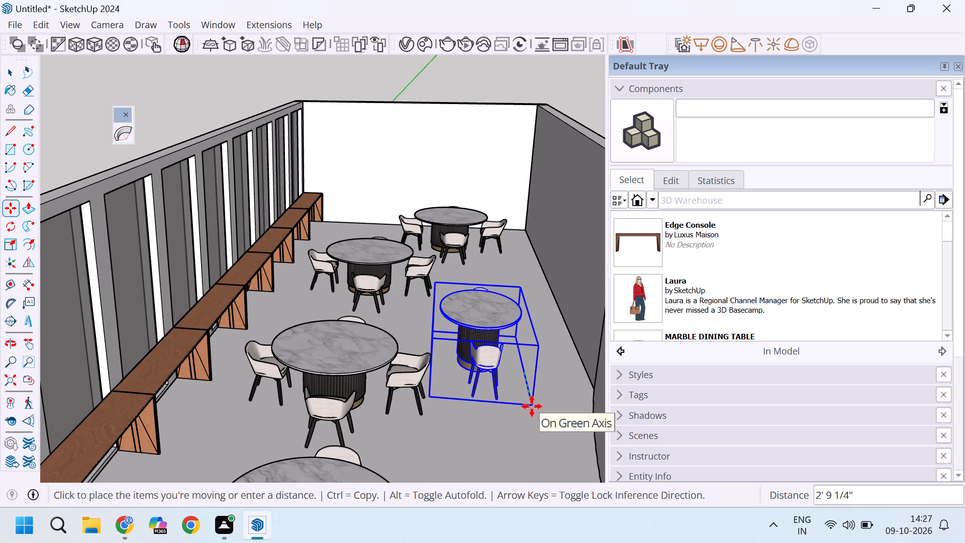
{"action": "left_click", "coordinate": [532, 408]}
{"action": "scroll", "coordinate": [532, 408], "scroll_direction": "down", "scroll_amount": 6}
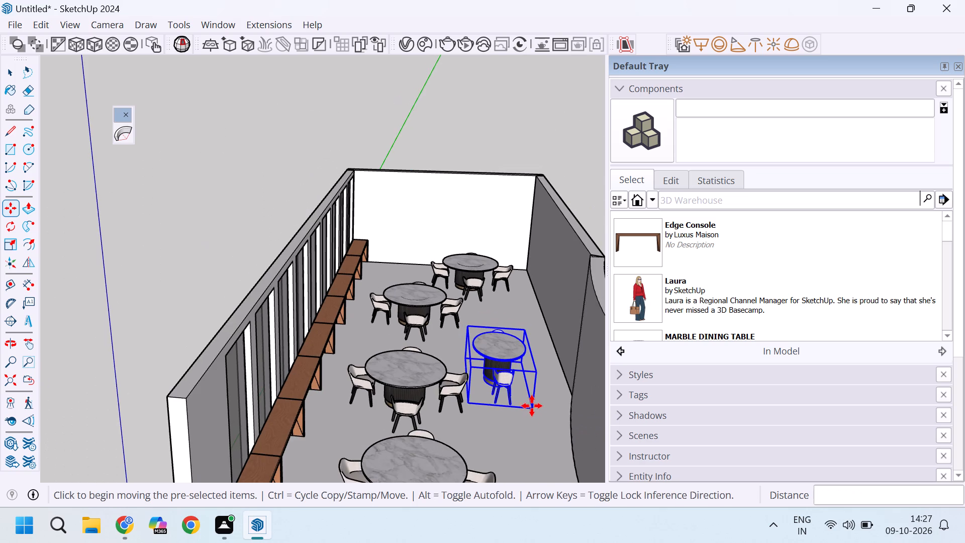
{"action": "scroll", "coordinate": [435, 389], "scroll_direction": "up", "scroll_amount": 4}
{"action": "key", "text": "space"}
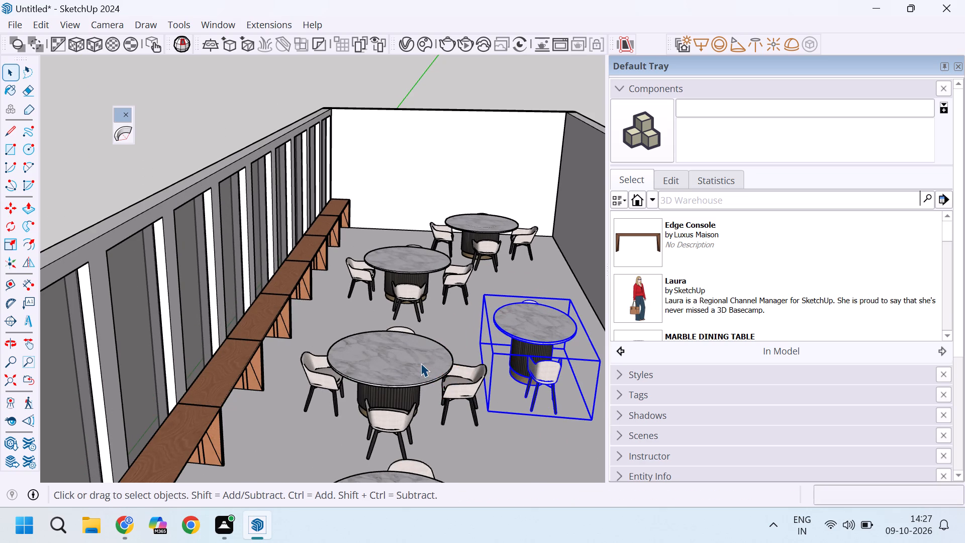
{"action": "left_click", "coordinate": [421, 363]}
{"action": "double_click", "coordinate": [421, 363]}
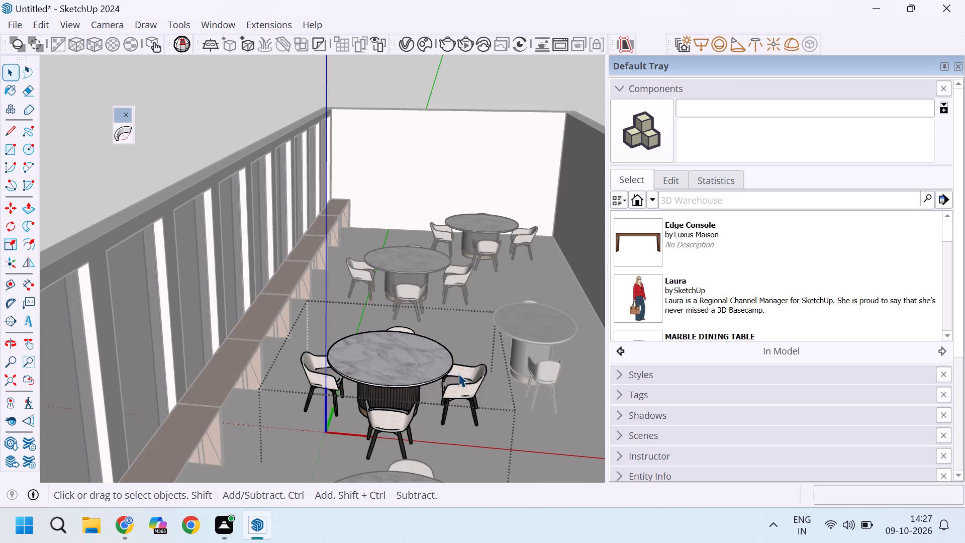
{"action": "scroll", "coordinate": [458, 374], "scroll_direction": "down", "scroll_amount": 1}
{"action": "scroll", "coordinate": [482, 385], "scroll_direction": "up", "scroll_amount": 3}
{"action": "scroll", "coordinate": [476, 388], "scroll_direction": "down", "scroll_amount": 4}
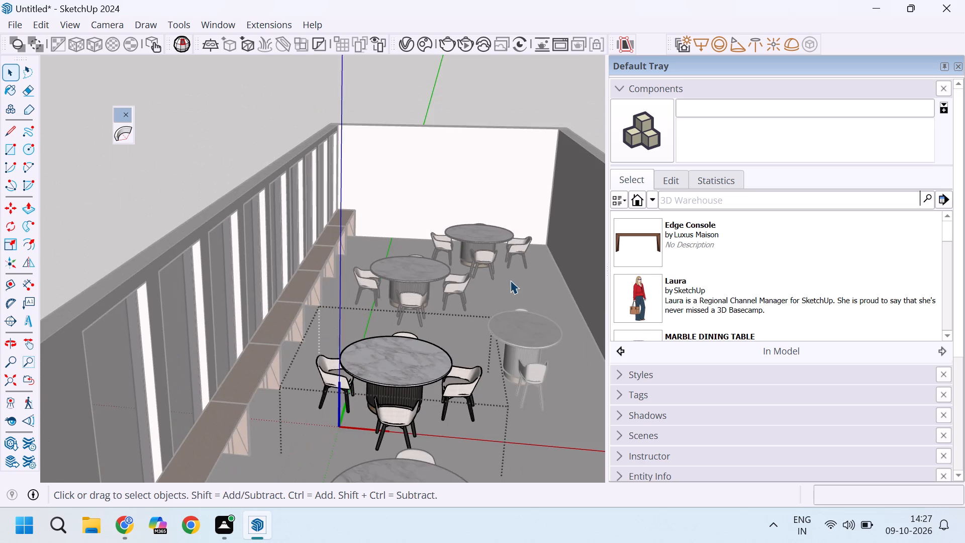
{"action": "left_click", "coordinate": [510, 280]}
Scale the four-chair dining set nearest the two-chair set to 6' along the red axis, after trying 5' and 8'.
{"action": "left_click", "coordinate": [427, 374]}
{"action": "key", "text": "s"}
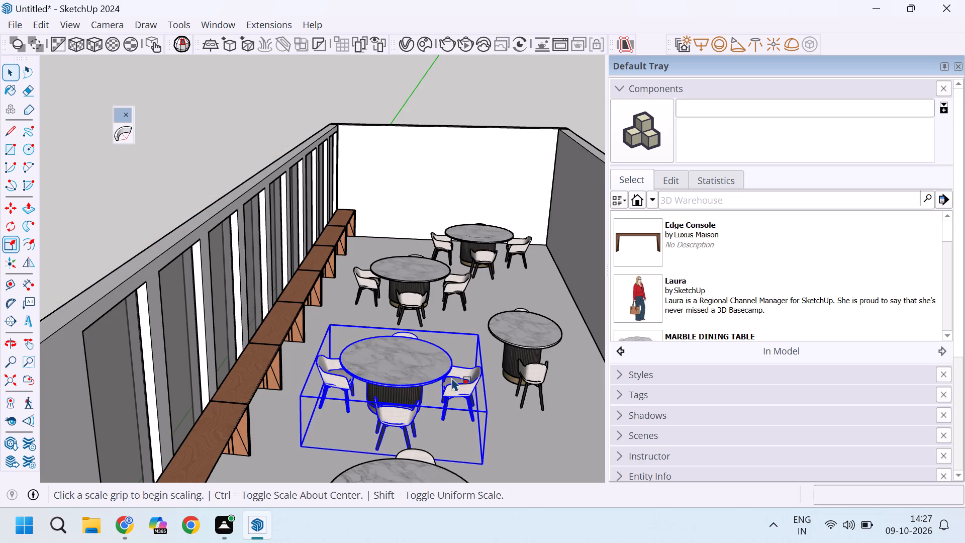
{"action": "left_click", "coordinate": [485, 392]}
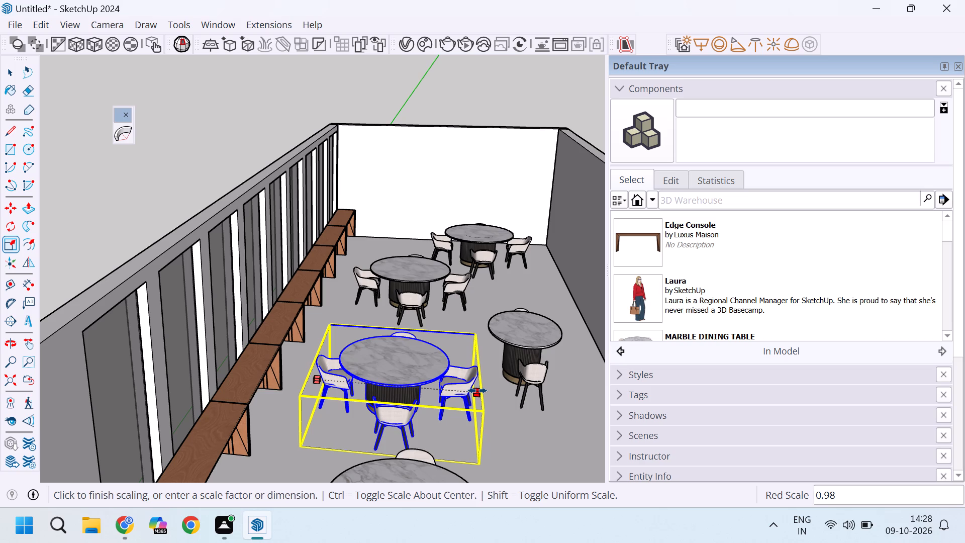
{"action": "type", "text": "5'"}
{"action": "key", "text": "Return"}
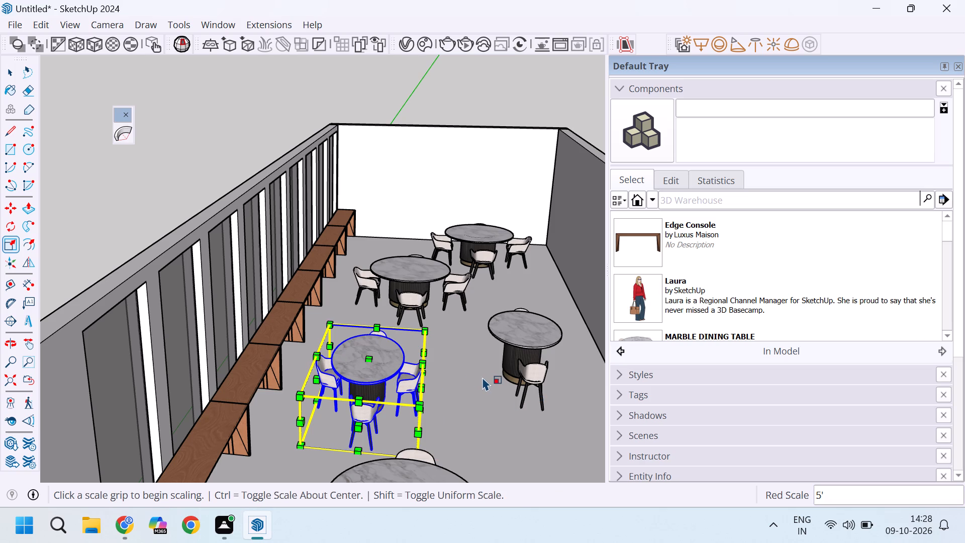
{"action": "type", "text": "8'"}
{"action": "key", "text": "Return"}
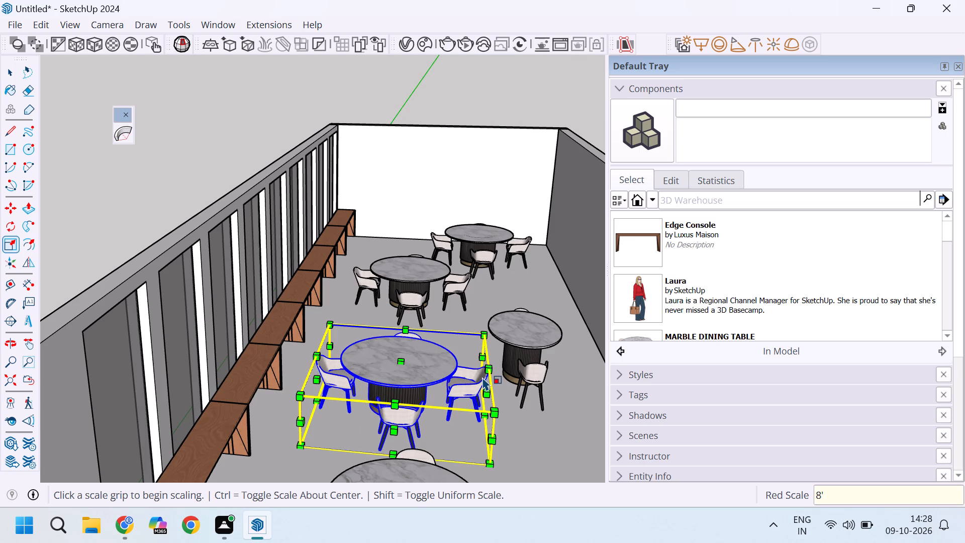
{"action": "key", "text": "6"}
{"action": "key", "text": "apostrophe"}
{"action": "key", "text": "Return"}
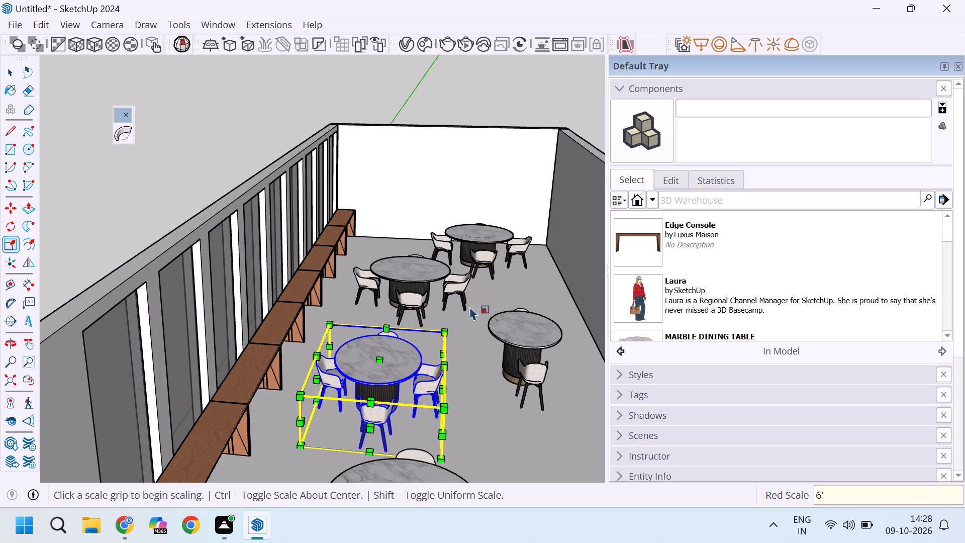
Scale the same four-chair dining set to 6' along the green axis.
{"action": "middle_click_drag", "start_coordinate": [355, 341], "coordinate": [371, 452]}
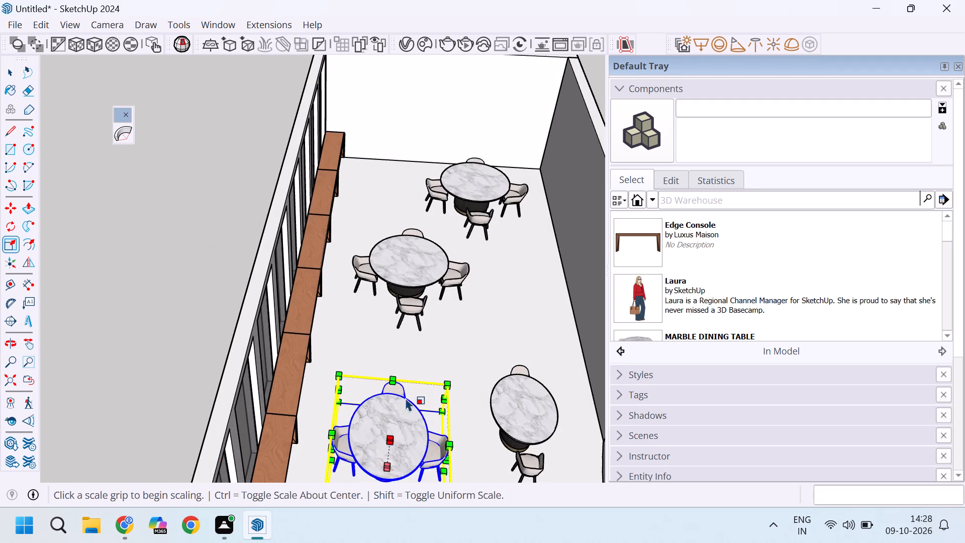
{"action": "scroll", "coordinate": [415, 374], "scroll_direction": "up", "scroll_amount": 4}
{"action": "scroll", "coordinate": [405, 323], "scroll_direction": "down", "scroll_amount": 10}
{"action": "scroll", "coordinate": [390, 415], "scroll_direction": "up", "scroll_amount": 11}
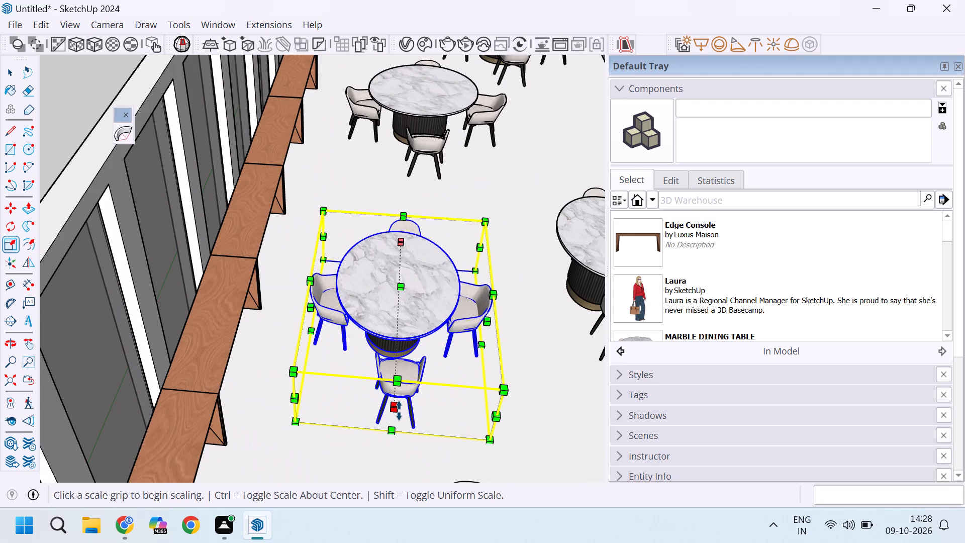
{"action": "left_click", "coordinate": [399, 411]}
{"action": "type", "text": "6'"}
{"action": "key", "text": "Return"}
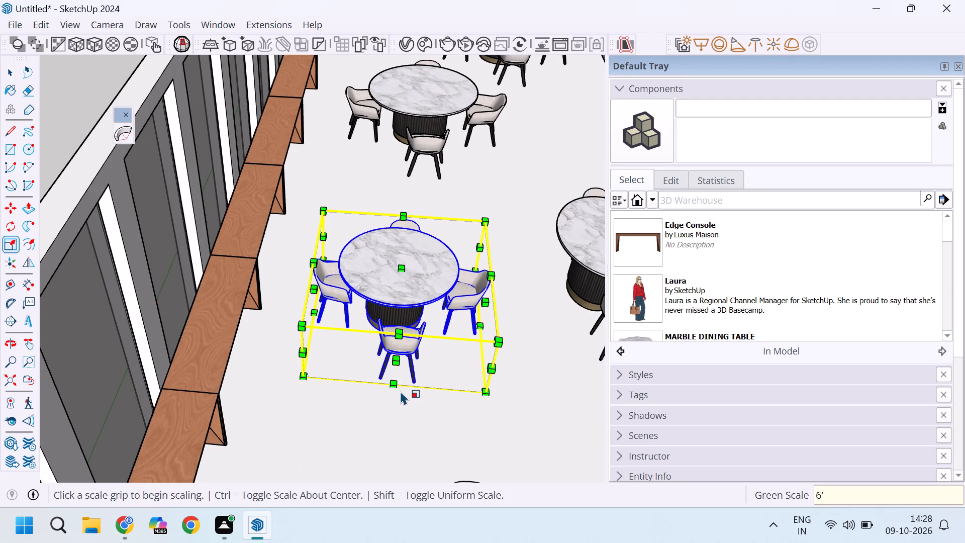
{"action": "key", "text": "space"}
{"action": "left_click", "coordinate": [525, 190]}
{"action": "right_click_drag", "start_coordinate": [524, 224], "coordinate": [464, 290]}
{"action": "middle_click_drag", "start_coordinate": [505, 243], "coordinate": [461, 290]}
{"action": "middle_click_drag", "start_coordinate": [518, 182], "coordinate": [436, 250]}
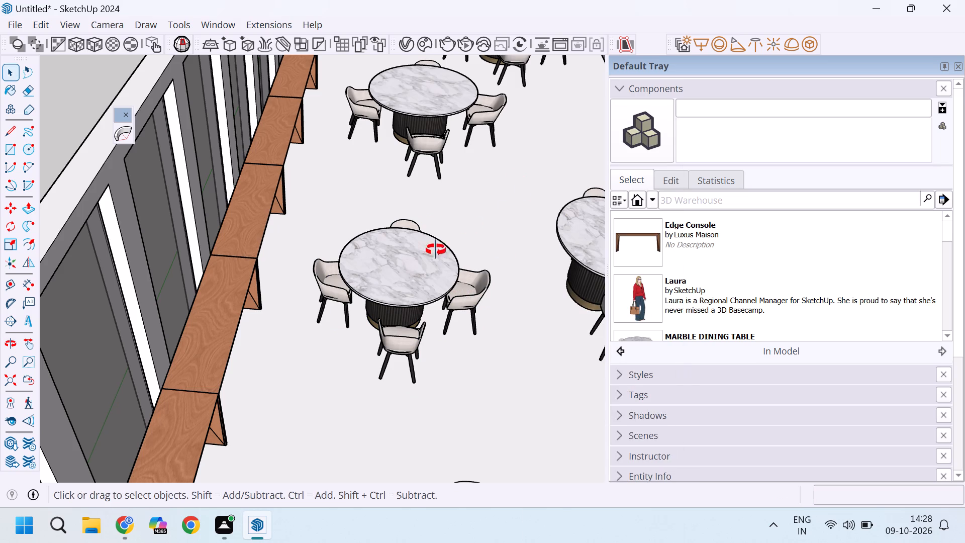
Examine the size and spacing of the dining sets across the café floor from high and low viewpoints.
{"action": "middle_click_drag", "start_coordinate": [436, 250], "coordinate": [471, 153]}
{"action": "scroll", "coordinate": [469, 150], "scroll_direction": "down", "scroll_amount": 8}
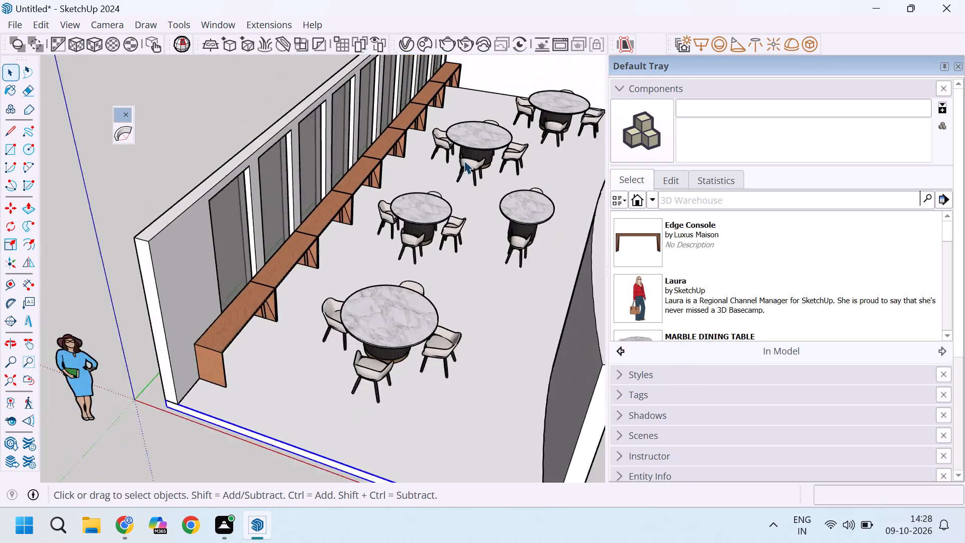
{"action": "scroll", "coordinate": [464, 160], "scroll_direction": "down", "scroll_amount": 1}
{"action": "scroll", "coordinate": [431, 225], "scroll_direction": "up", "scroll_amount": 8}
{"action": "scroll", "coordinate": [391, 286], "scroll_direction": "down", "scroll_amount": 4}
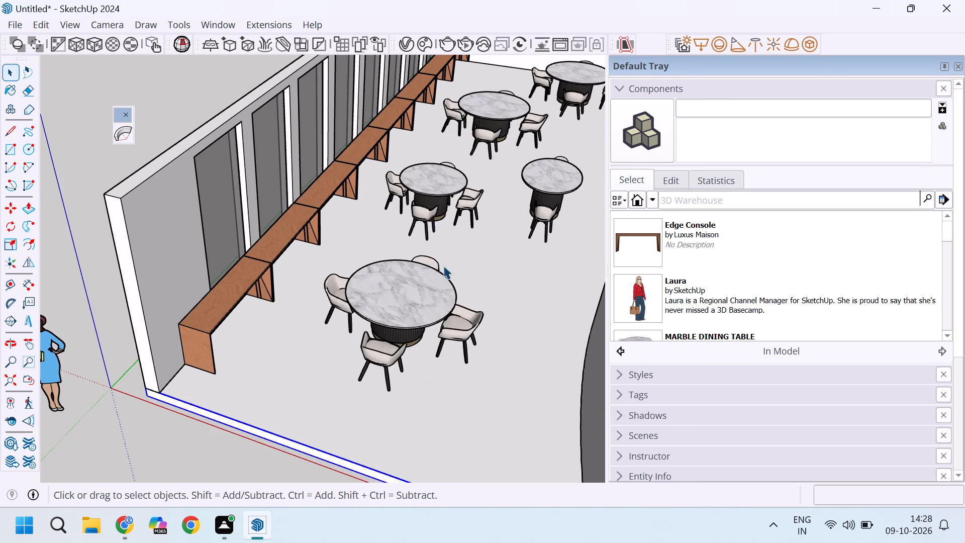
{"action": "scroll", "coordinate": [335, 280], "scroll_direction": "down", "scroll_amount": 5}
{"action": "middle_click_drag", "start_coordinate": [356, 305], "coordinate": [442, 189]}
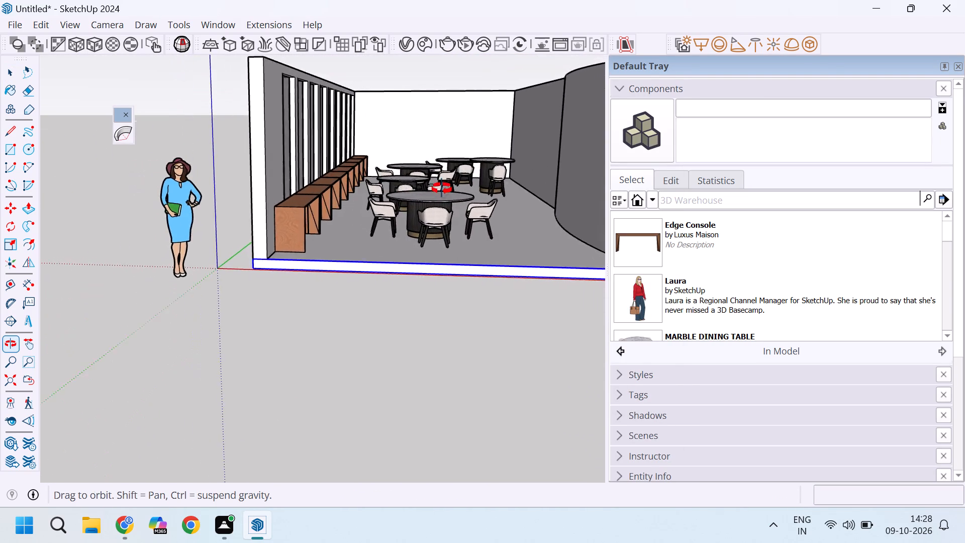
{"action": "middle_click_drag", "start_coordinate": [442, 189], "coordinate": [402, 217]}
{"action": "middle_click", "coordinate": [402, 217]}
{"action": "scroll", "coordinate": [402, 217], "scroll_direction": "up", "scroll_amount": 5}
{"action": "scroll", "coordinate": [406, 210], "scroll_direction": "down", "scroll_amount": 5}
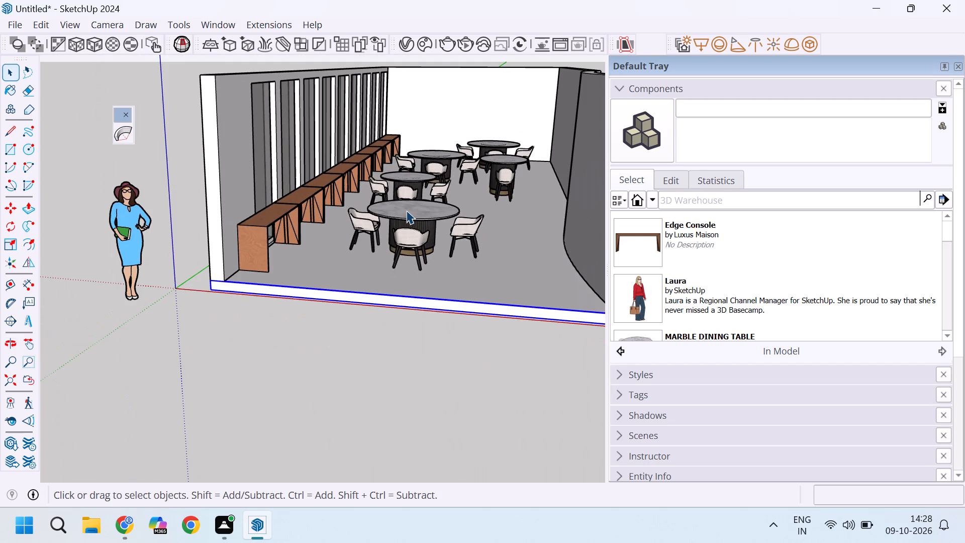
{"action": "scroll", "coordinate": [423, 189], "scroll_direction": "up", "scroll_amount": 4}
{"action": "scroll", "coordinate": [450, 223], "scroll_direction": "down", "scroll_amount": 3}
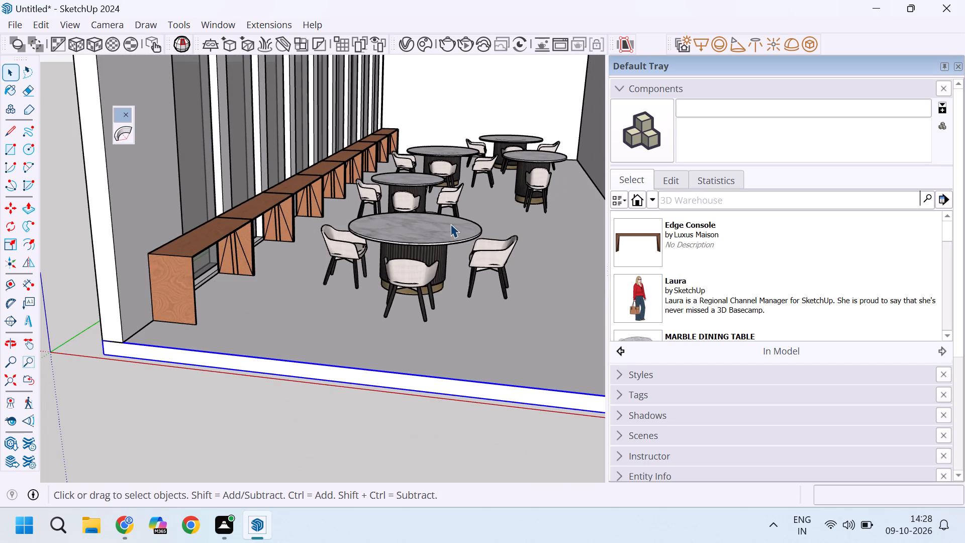
{"action": "scroll", "coordinate": [449, 216], "scroll_direction": "down", "scroll_amount": 4}
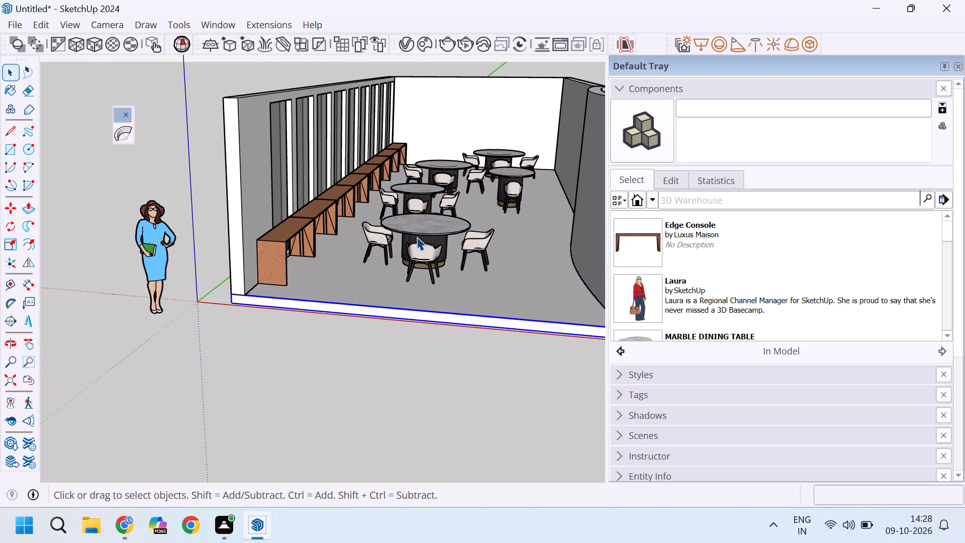
{"action": "scroll", "coordinate": [416, 244], "scroll_direction": "down", "scroll_amount": 3}
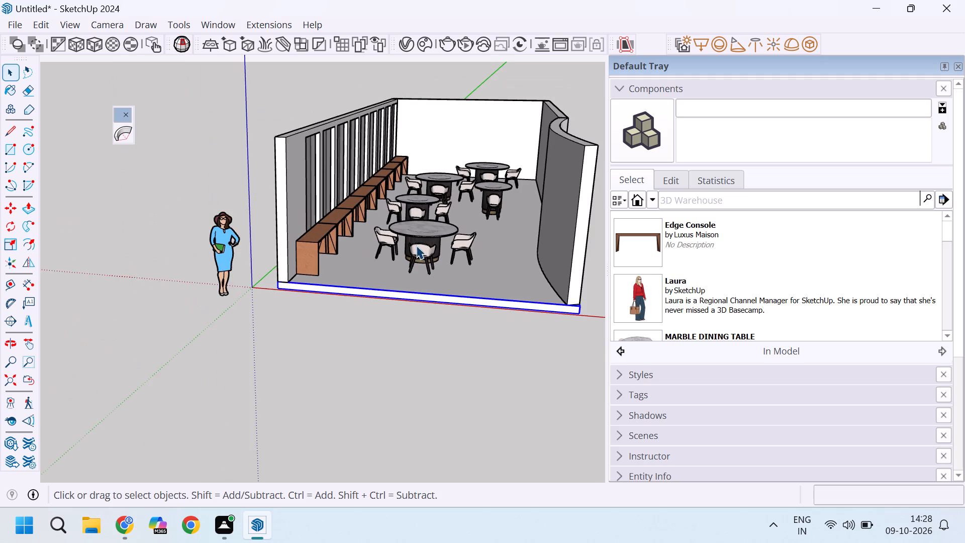
Delete the front four-chair dining set and the two rear ones, keeping only the resized four-chair set and the two-chair set.
{"action": "middle_click_drag", "start_coordinate": [416, 245], "coordinate": [420, 375]}
{"action": "left_click", "coordinate": [429, 349]}
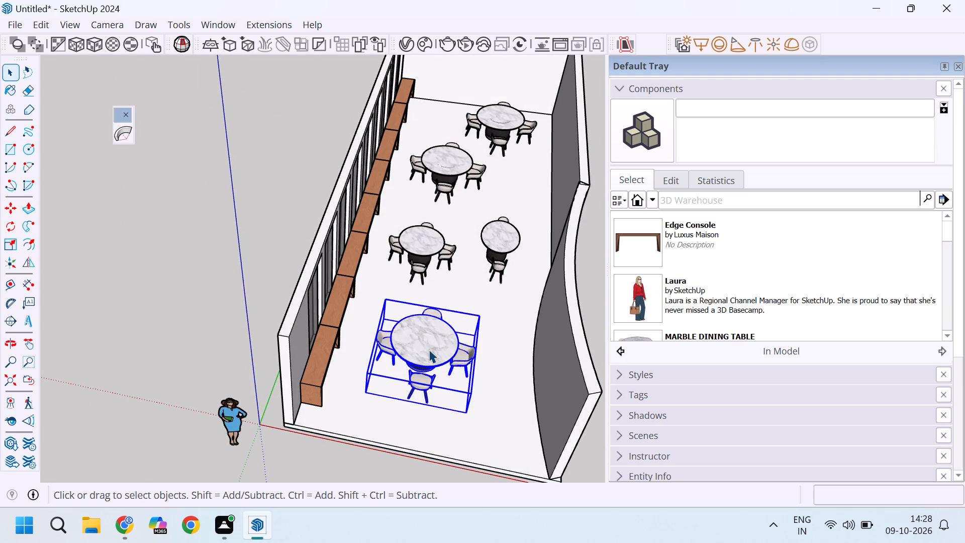
{"action": "key", "text": "Delete"}
{"action": "left_click", "coordinate": [425, 257]}
{"action": "scroll", "coordinate": [424, 261], "scroll_direction": "up", "scroll_amount": 5}
{"action": "scroll", "coordinate": [431, 271], "scroll_direction": "down", "scroll_amount": 4}
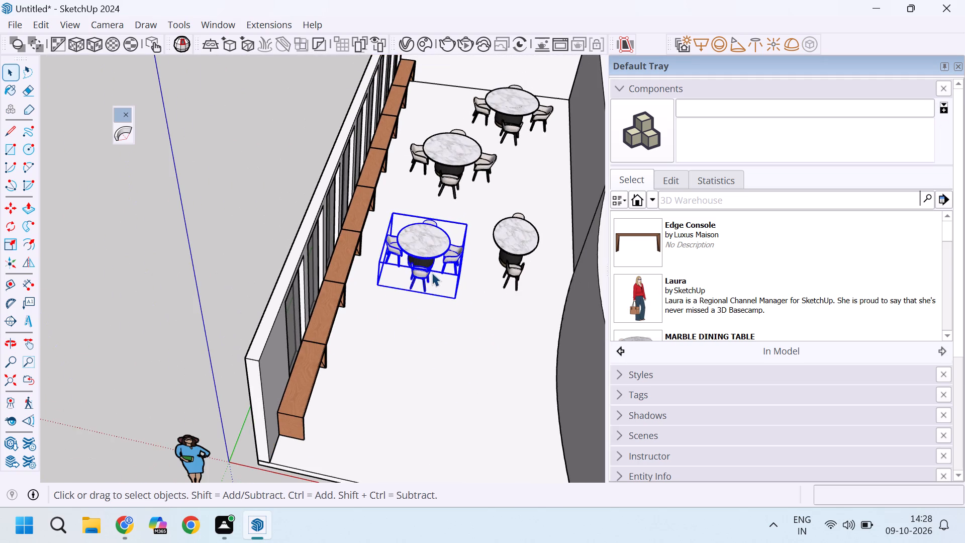
{"action": "left_click", "coordinate": [465, 159]}
{"action": "key", "text": "Delete"}
{"action": "left_click", "coordinate": [517, 106]}
{"action": "key", "text": "Delete"}
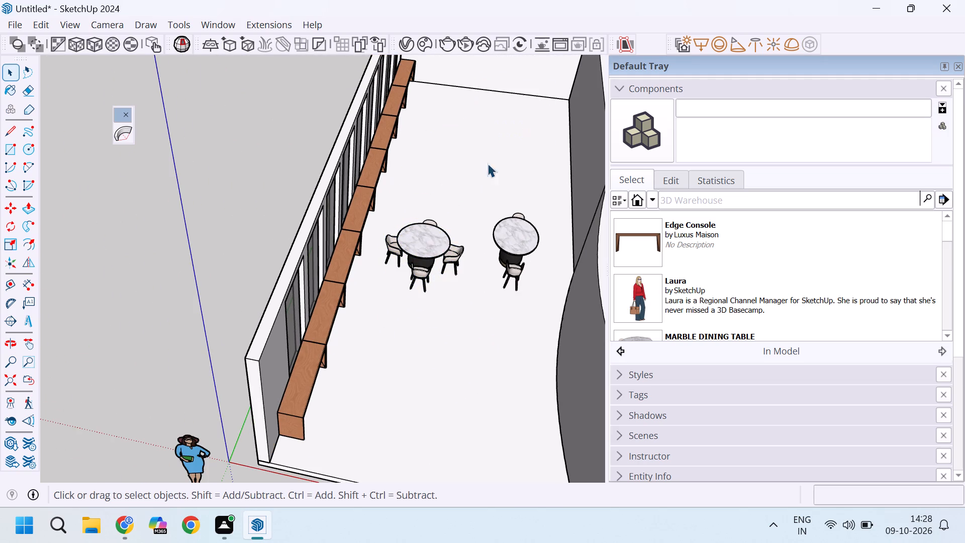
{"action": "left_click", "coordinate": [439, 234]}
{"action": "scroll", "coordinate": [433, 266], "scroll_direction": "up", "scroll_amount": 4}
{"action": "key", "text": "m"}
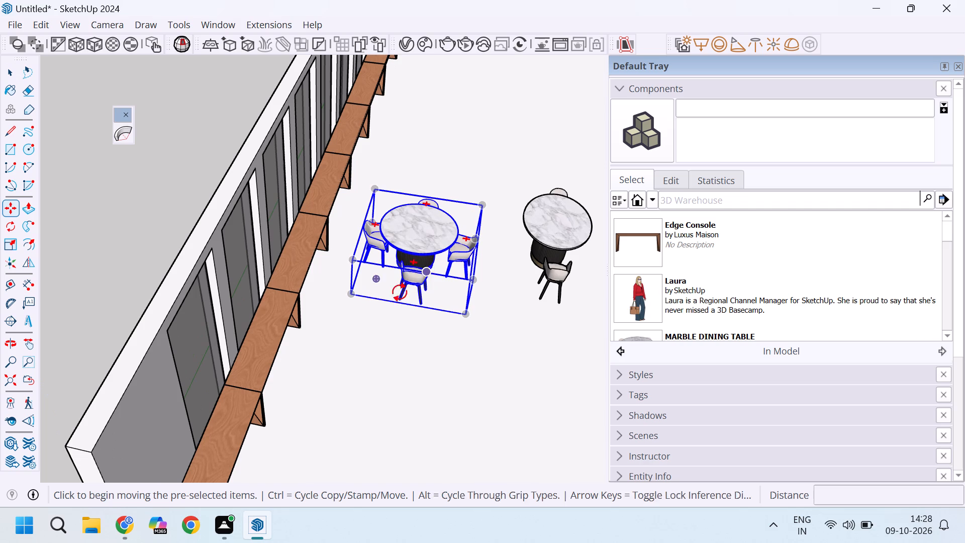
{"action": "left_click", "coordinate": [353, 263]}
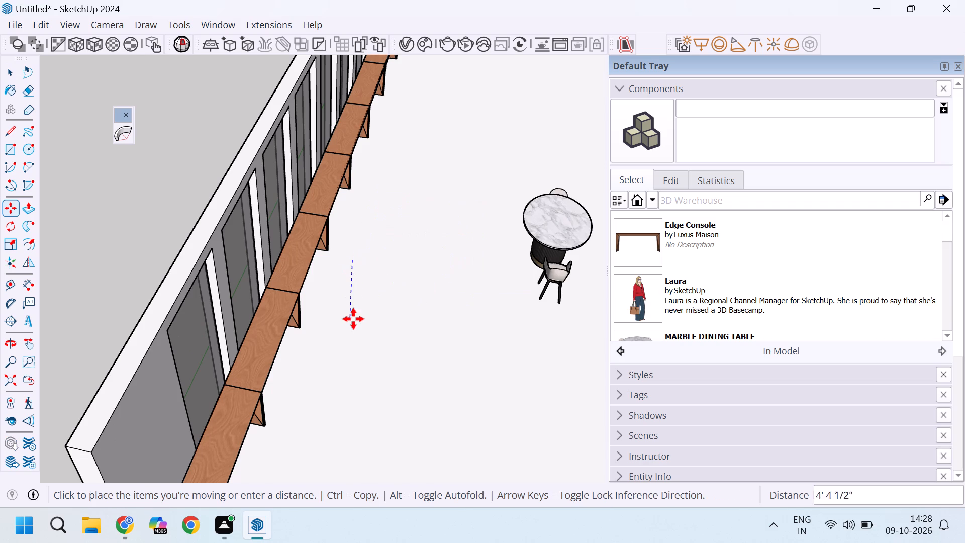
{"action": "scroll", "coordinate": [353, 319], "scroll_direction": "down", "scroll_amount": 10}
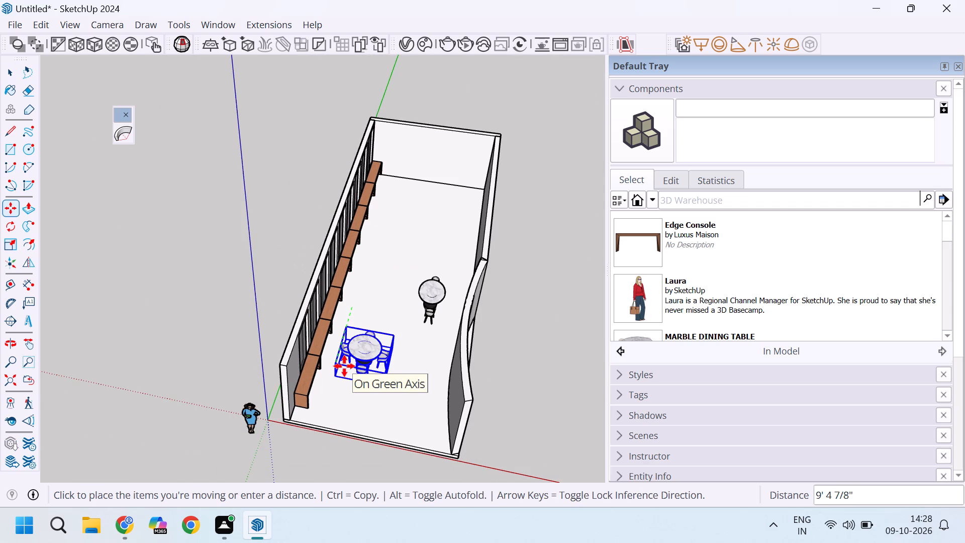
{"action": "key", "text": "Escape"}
Copy the resized four-chair dining set about 12' 8" toward the front of the café floor.
{"action": "scroll", "coordinate": [361, 328], "scroll_direction": "up", "scroll_amount": 5}
{"action": "left_click", "coordinate": [345, 315]}
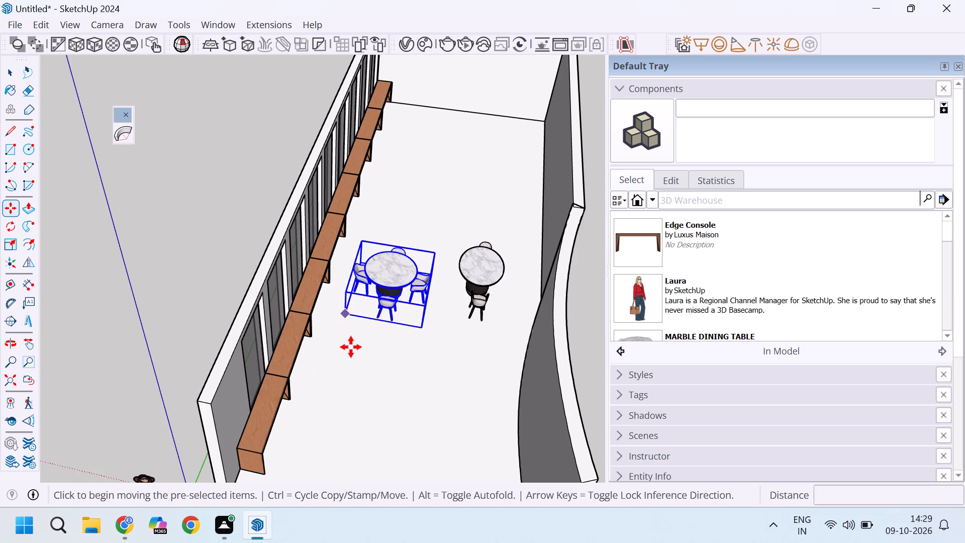
{"action": "scroll", "coordinate": [351, 357], "scroll_direction": "down", "scroll_amount": 5}
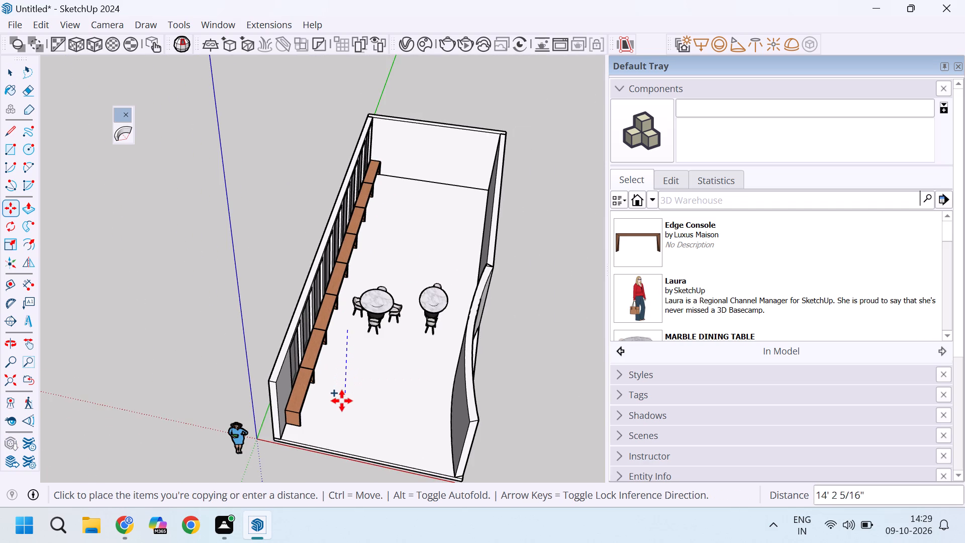
{"action": "scroll", "coordinate": [342, 406], "scroll_direction": "up", "scroll_amount": 5}
{"action": "scroll", "coordinate": [365, 355], "scroll_direction": "up", "scroll_amount": 1}
{"action": "middle_click_drag", "start_coordinate": [365, 355], "coordinate": [421, 253]}
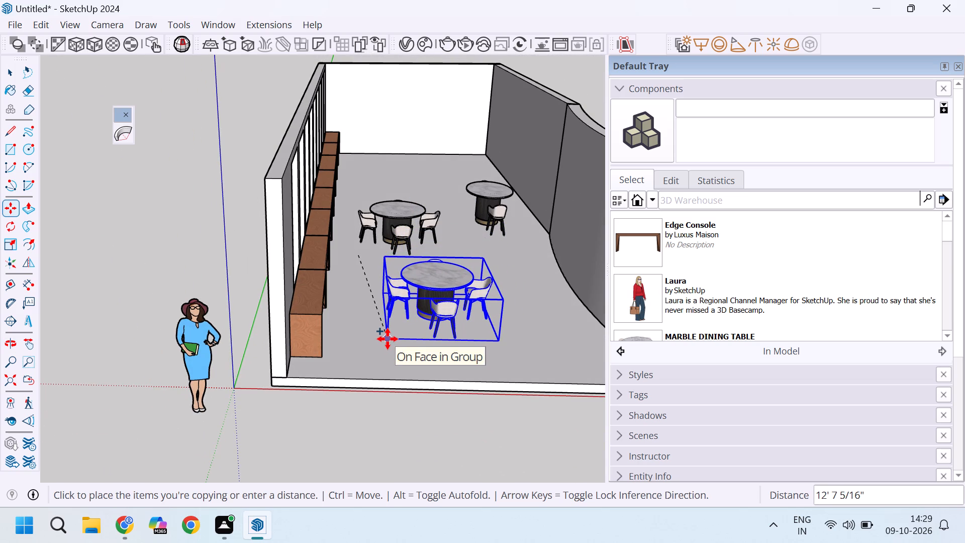
{"action": "left_click", "coordinate": [399, 339]}
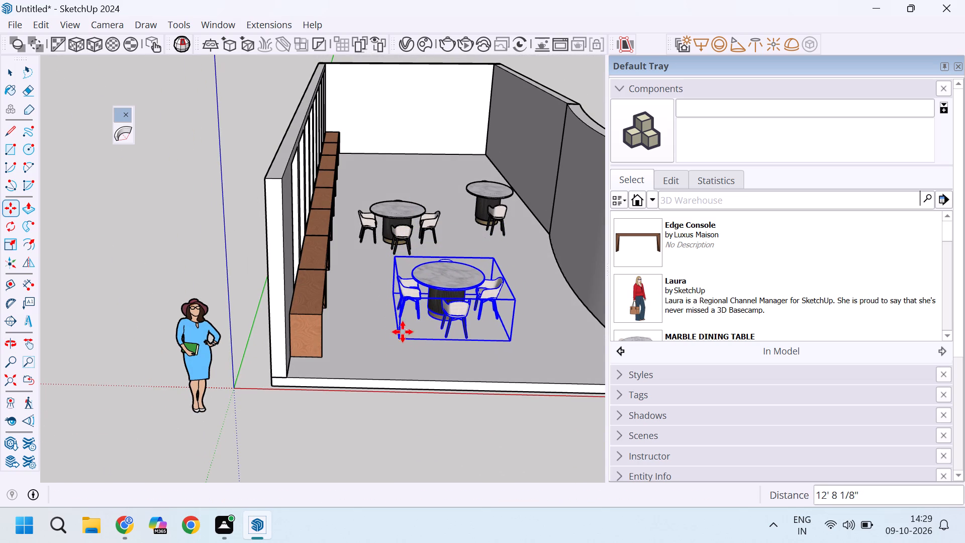
Move the original four-chair dining set slightly along the red axis, away from the wooden wall counter.
{"action": "scroll", "coordinate": [399, 262], "scroll_direction": "up", "scroll_amount": 7}
{"action": "key", "text": "space"}
{"action": "left_click", "coordinate": [405, 207]}
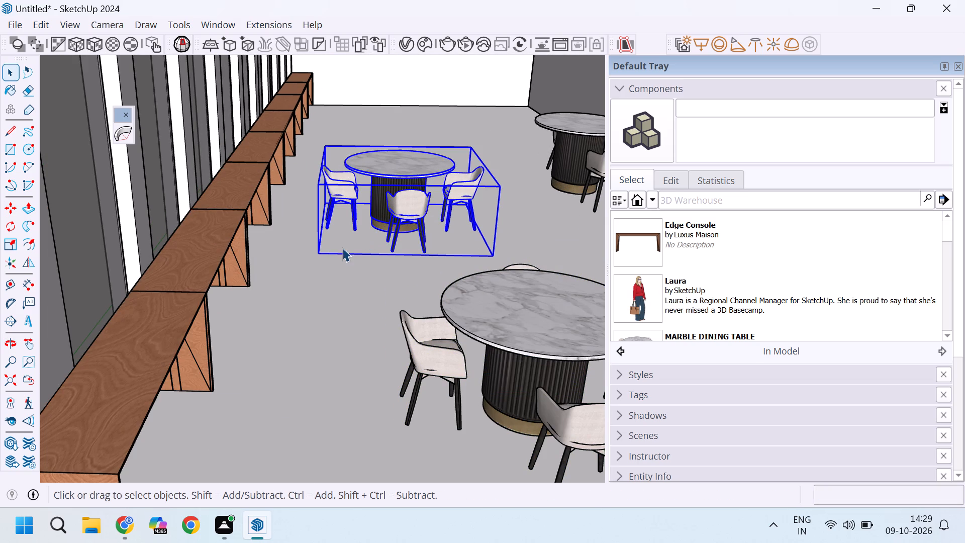
{"action": "key", "text": "m"}
{"action": "left_click", "coordinate": [322, 253]}
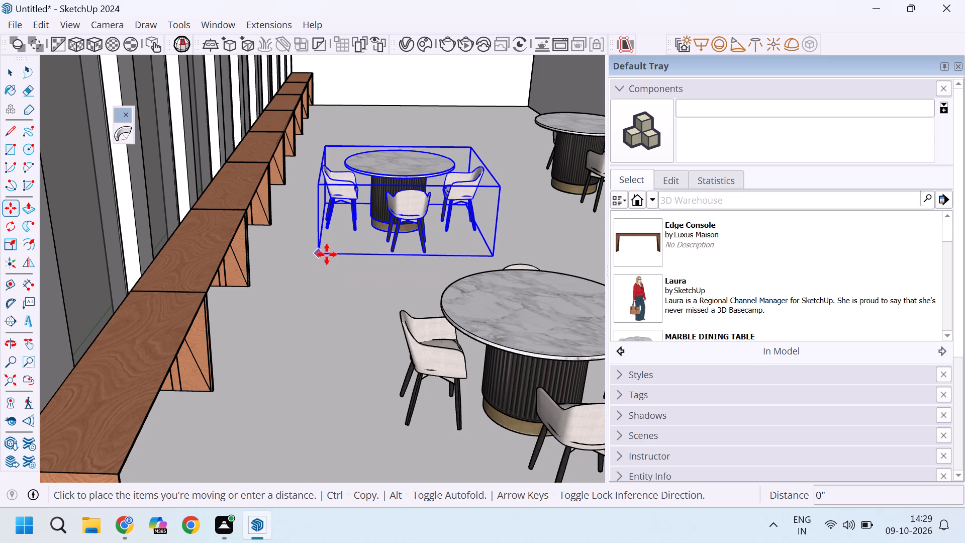
{"action": "left_click", "coordinate": [341, 252]}
{"action": "scroll", "coordinate": [341, 252], "scroll_direction": "down", "scroll_amount": 5}
{"action": "key", "text": "space"}
Copy the original four-chair dining set about 13' 2" toward the back of the café.
{"action": "middle_click_drag", "start_coordinate": [374, 195], "coordinate": [372, 220]}
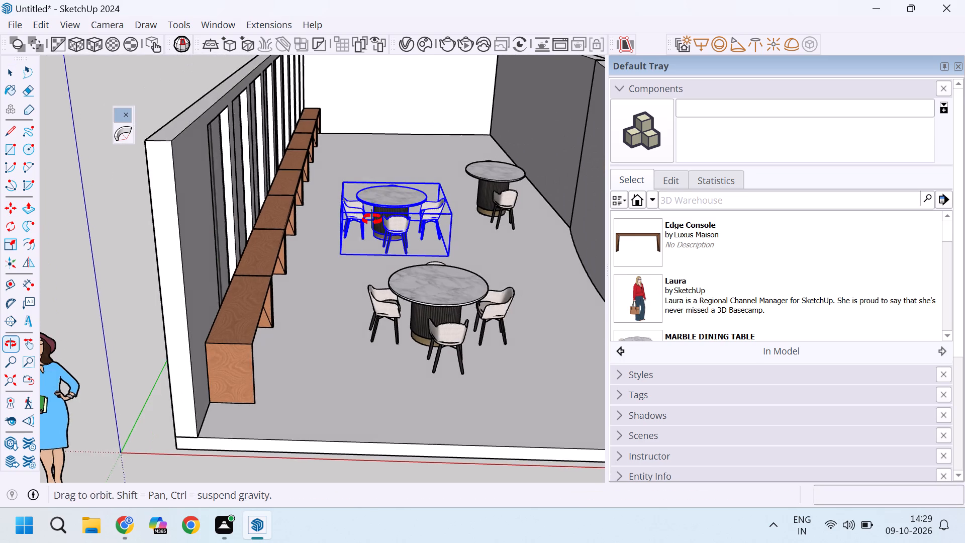
{"action": "middle_click_drag", "start_coordinate": [372, 220], "coordinate": [360, 279]}
{"action": "scroll", "coordinate": [401, 181], "scroll_direction": "up", "scroll_amount": 2}
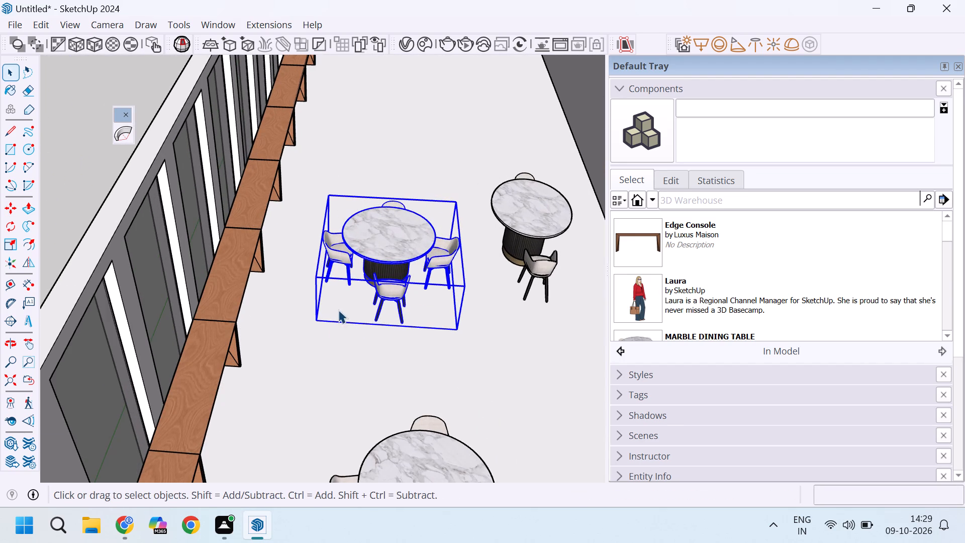
{"action": "key", "text": "m"}
{"action": "left_click", "coordinate": [316, 324]}
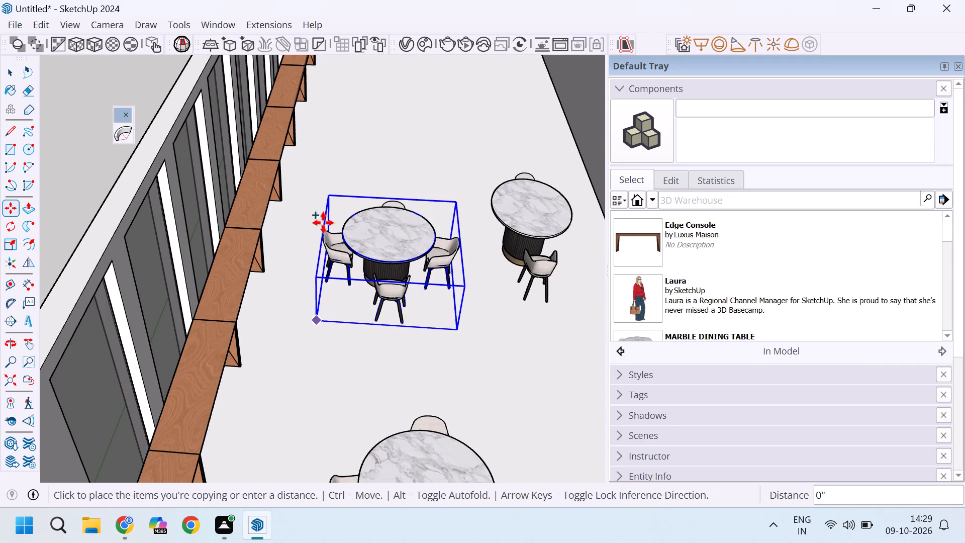
{"action": "scroll", "coordinate": [349, 148], "scroll_direction": "down", "scroll_amount": 3}
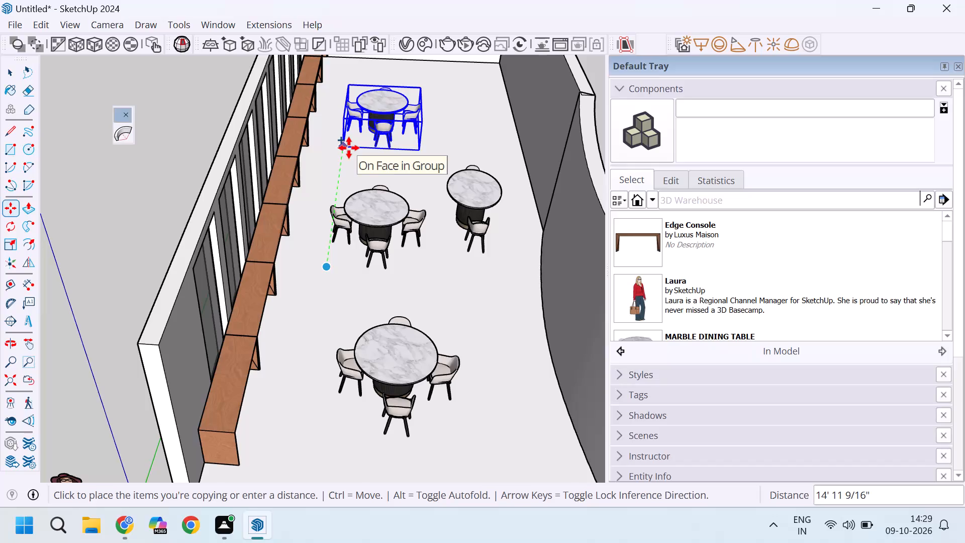
{"action": "left_click", "coordinate": [348, 159]}
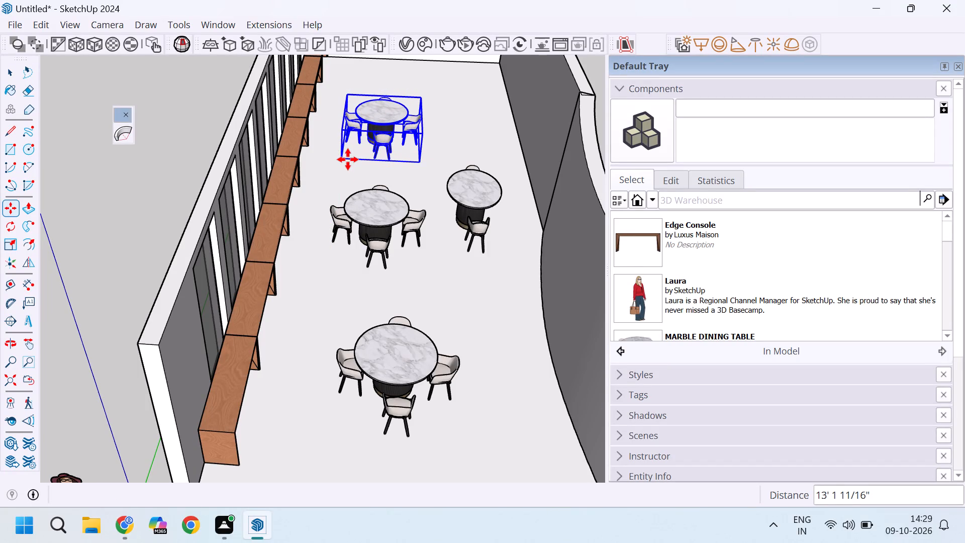
Copy the rear four-chair dining set about 5' 3" diagonally toward the back wall, away from the wooden counter.
{"action": "left_click", "coordinate": [338, 159]}
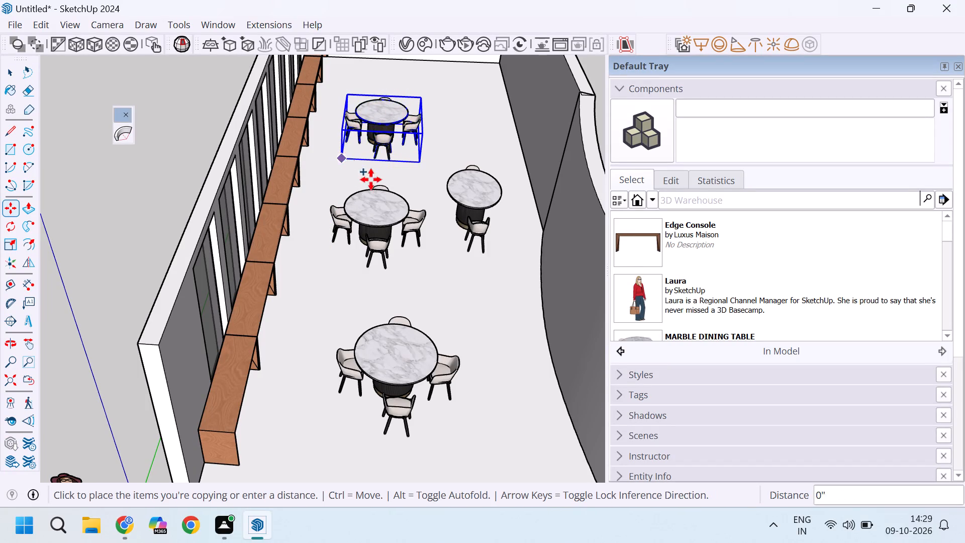
{"action": "scroll", "coordinate": [372, 180], "scroll_direction": "down", "scroll_amount": 7}
{"action": "scroll", "coordinate": [371, 99], "scroll_direction": "up", "scroll_amount": 7}
{"action": "scroll", "coordinate": [395, 135], "scroll_direction": "up", "scroll_amount": 4}
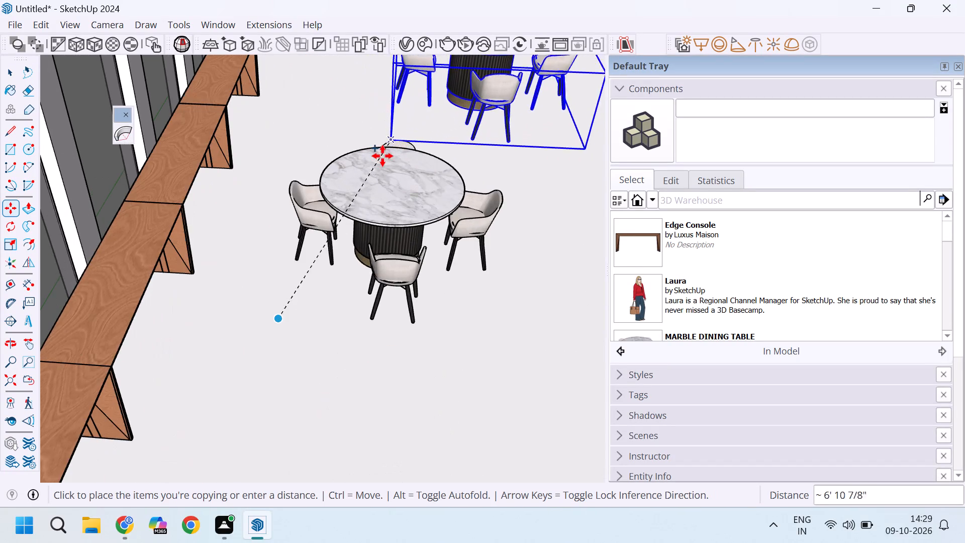
{"action": "scroll", "coordinate": [382, 156], "scroll_direction": "down", "scroll_amount": 5}
{"action": "left_click", "coordinate": [386, 167]}
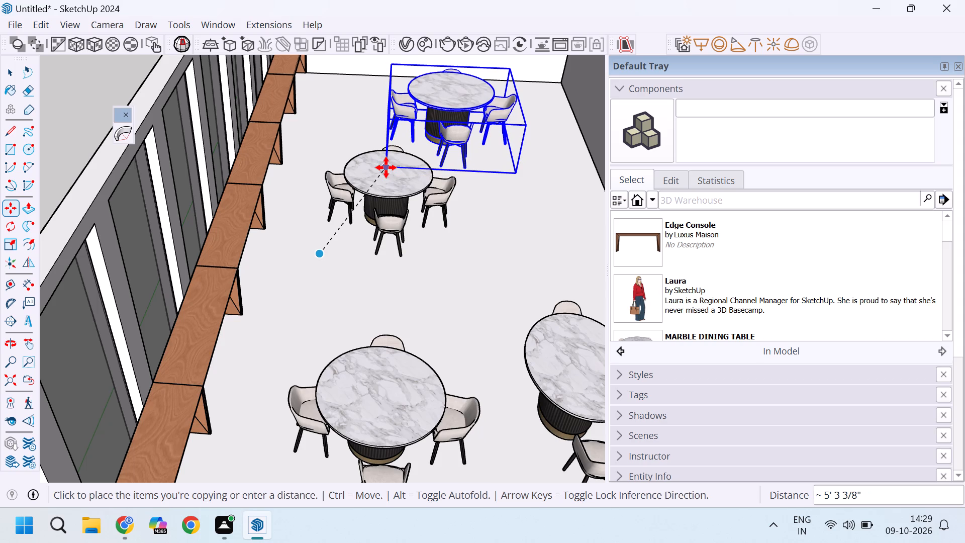
{"action": "scroll", "coordinate": [411, 182], "scroll_direction": "down", "scroll_amount": 4}
{"action": "key", "text": "space"}
Examine the new layout of the four-chair and two-chair dining sets from above and from both sides of the café.
{"action": "scroll", "coordinate": [414, 208], "scroll_direction": "down", "scroll_amount": 9}
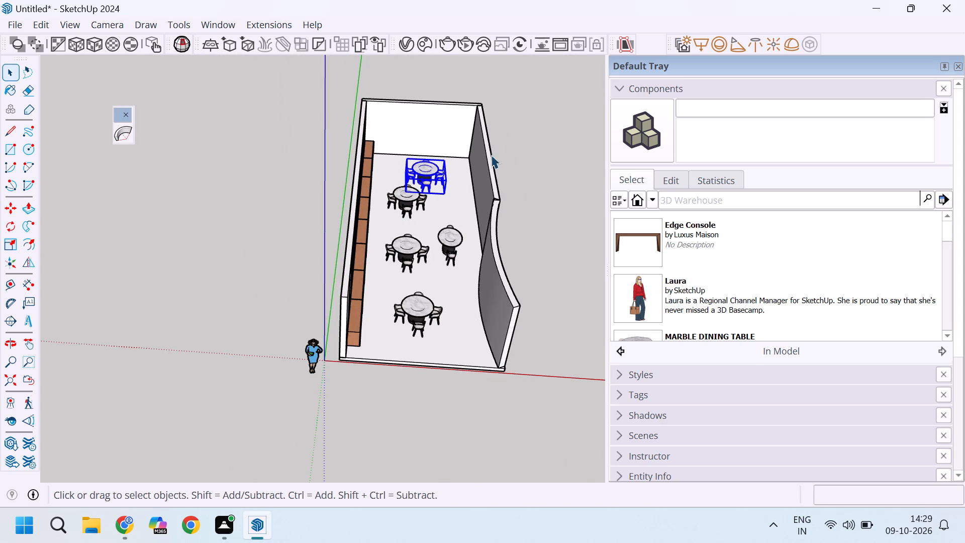
{"action": "left_click", "coordinate": [511, 140]}
{"action": "middle_click_drag", "start_coordinate": [553, 263], "coordinate": [479, 185]}
{"action": "scroll", "coordinate": [442, 214], "scroll_direction": "up", "scroll_amount": 9}
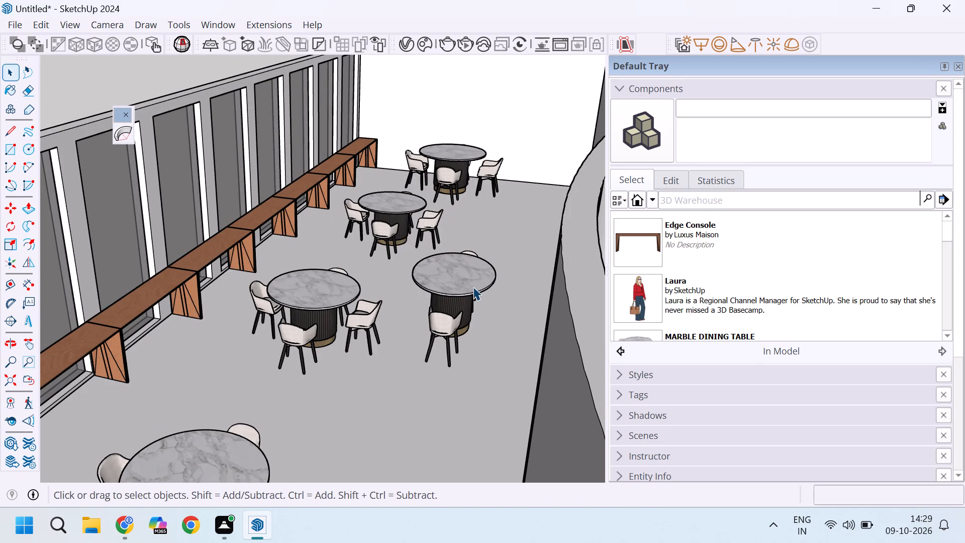
{"action": "scroll", "coordinate": [469, 300], "scroll_direction": "down", "scroll_amount": 2}
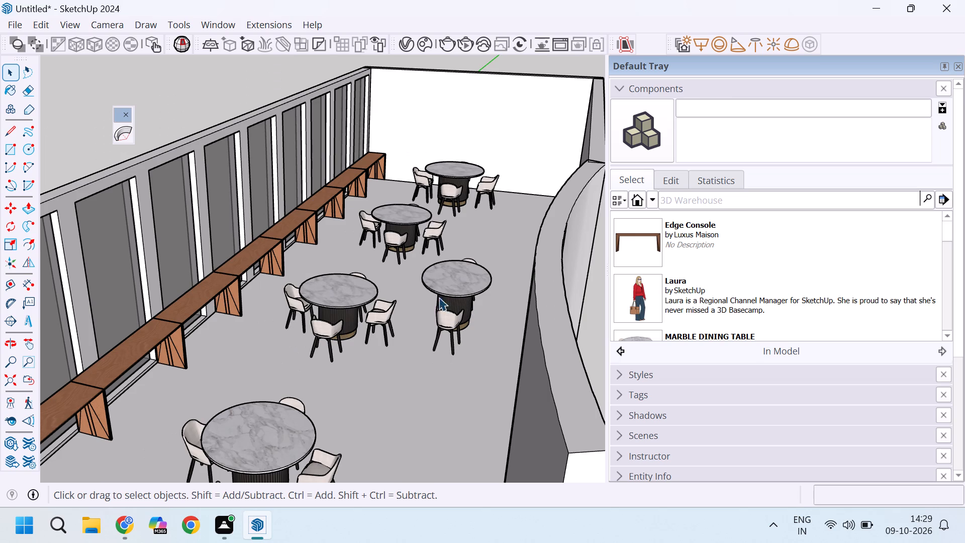
{"action": "scroll", "coordinate": [463, 292], "scroll_direction": "down", "scroll_amount": 3}
{"action": "middle_click_drag", "start_coordinate": [448, 336], "coordinate": [590, 349]}
{"action": "middle_click", "coordinate": [590, 349]}
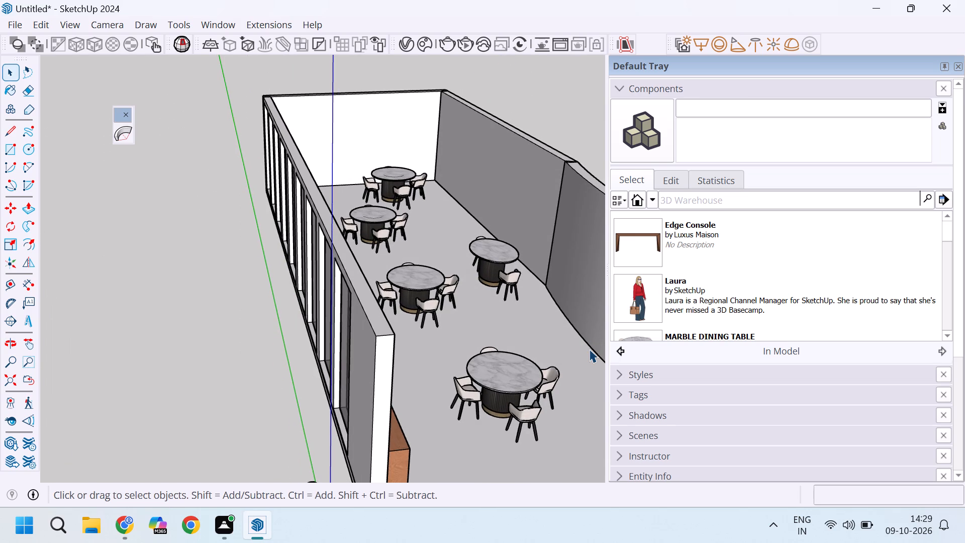
{"action": "scroll", "coordinate": [494, 273], "scroll_direction": "down", "scroll_amount": 1}
{"action": "scroll", "coordinate": [500, 258], "scroll_direction": "up", "scroll_amount": 5}
Move the two-chair dining set about 6' 7" diagonally toward the back of the café, away from the curved wall.
{"action": "left_click", "coordinate": [505, 258]}
{"action": "scroll", "coordinate": [506, 260], "scroll_direction": "up", "scroll_amount": 4}
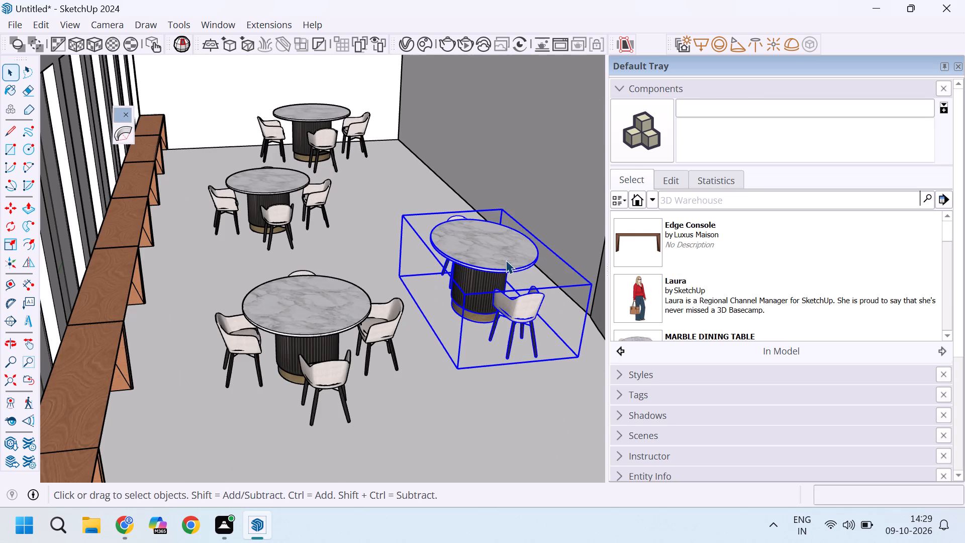
{"action": "key", "text": "m"}
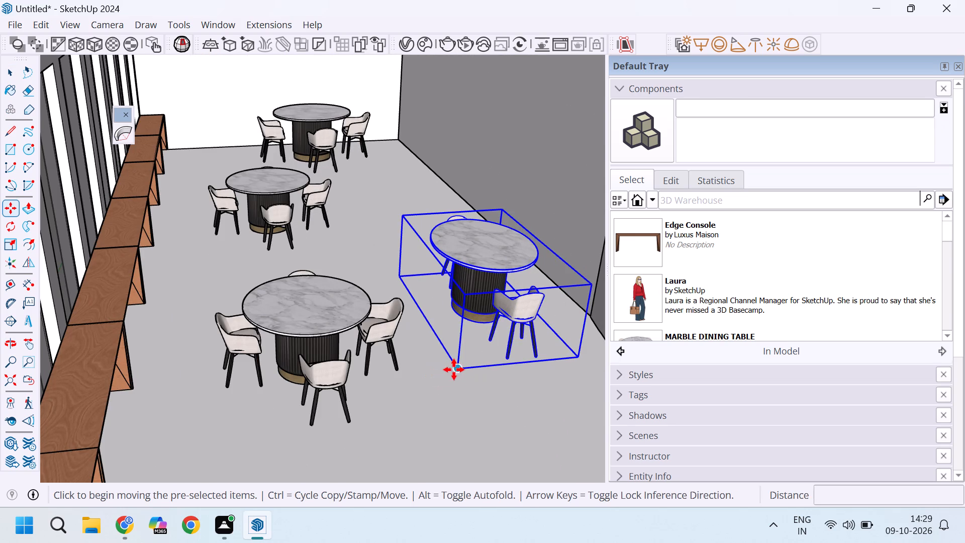
{"action": "left_click", "coordinate": [454, 370]}
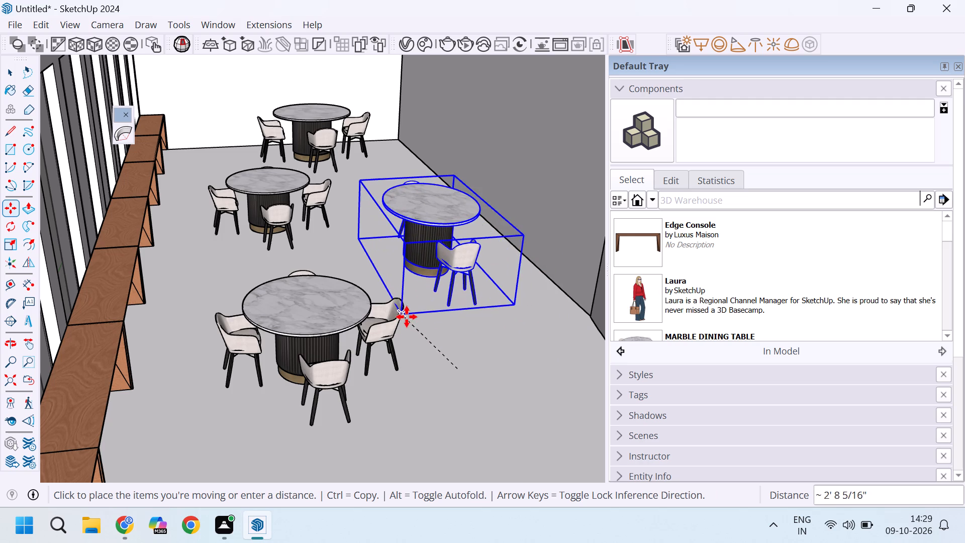
{"action": "scroll", "coordinate": [406, 315], "scroll_direction": "up", "scroll_amount": 14}
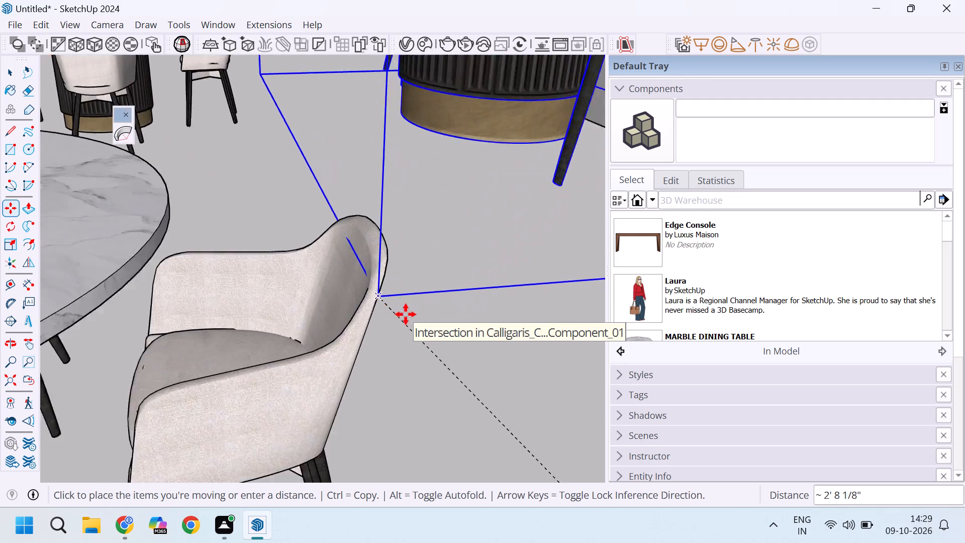
{"action": "scroll", "coordinate": [403, 290], "scroll_direction": "up", "scroll_amount": 6}
{"action": "scroll", "coordinate": [339, 302], "scroll_direction": "down", "scroll_amount": 4}
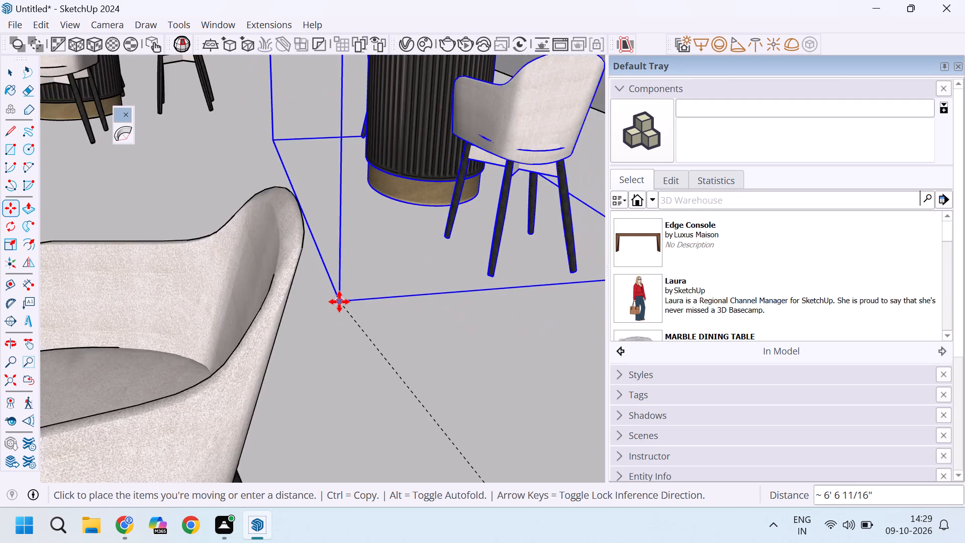
{"action": "scroll", "coordinate": [339, 302], "scroll_direction": "down", "scroll_amount": 4}
{"action": "left_click", "coordinate": [336, 299]}
{"action": "scroll", "coordinate": [343, 311], "scroll_direction": "down", "scroll_amount": 6}
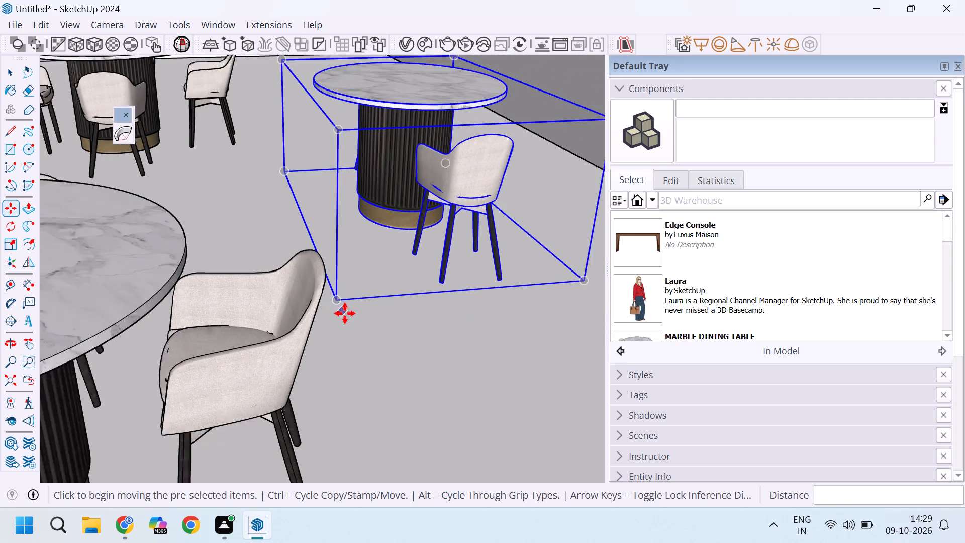
{"action": "scroll", "coordinate": [345, 313], "scroll_direction": "down", "scroll_amount": 7}
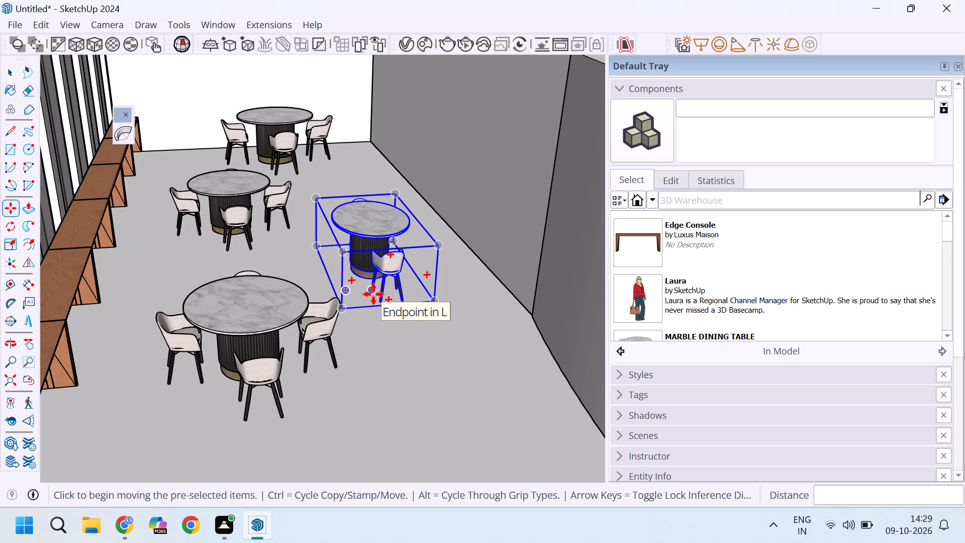
{"action": "scroll", "coordinate": [358, 210], "scroll_direction": "down", "scroll_amount": 6}
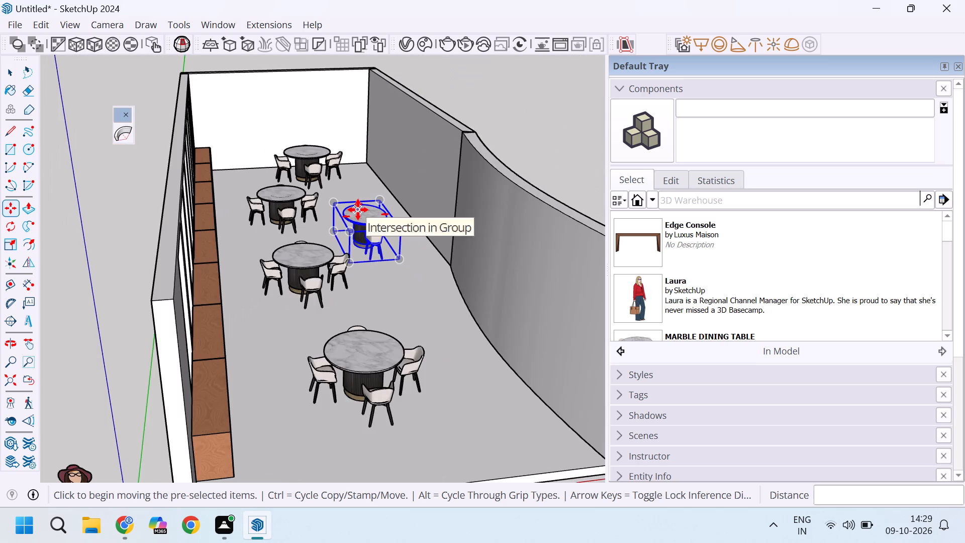
{"action": "scroll", "coordinate": [399, 234], "scroll_direction": "up", "scroll_amount": 4}
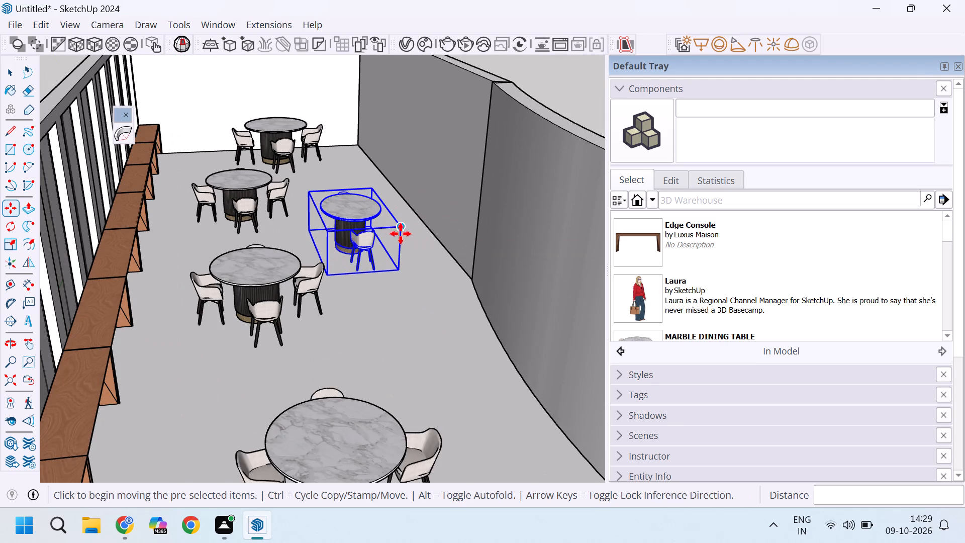
{"action": "scroll", "coordinate": [354, 232], "scroll_direction": "down", "scroll_amount": 9}
{"action": "key", "text": "space"}
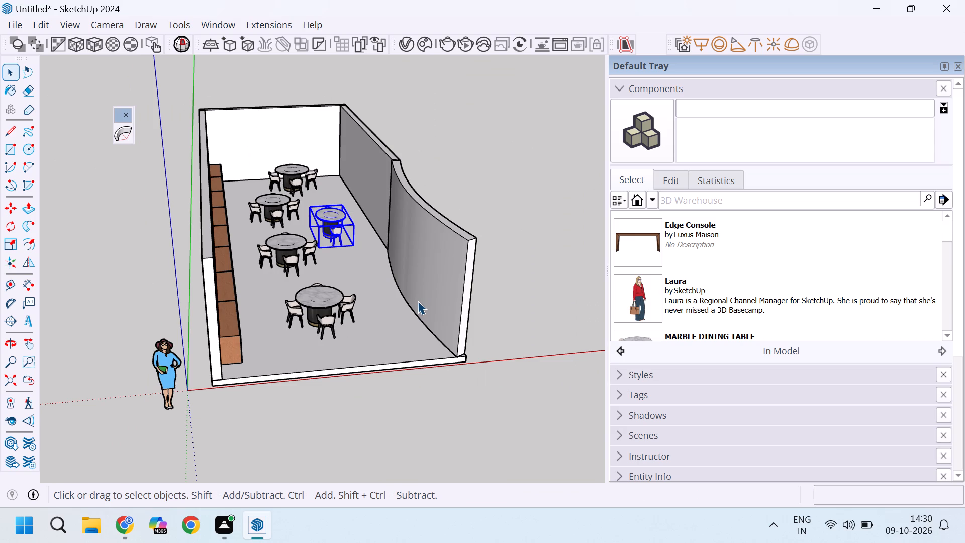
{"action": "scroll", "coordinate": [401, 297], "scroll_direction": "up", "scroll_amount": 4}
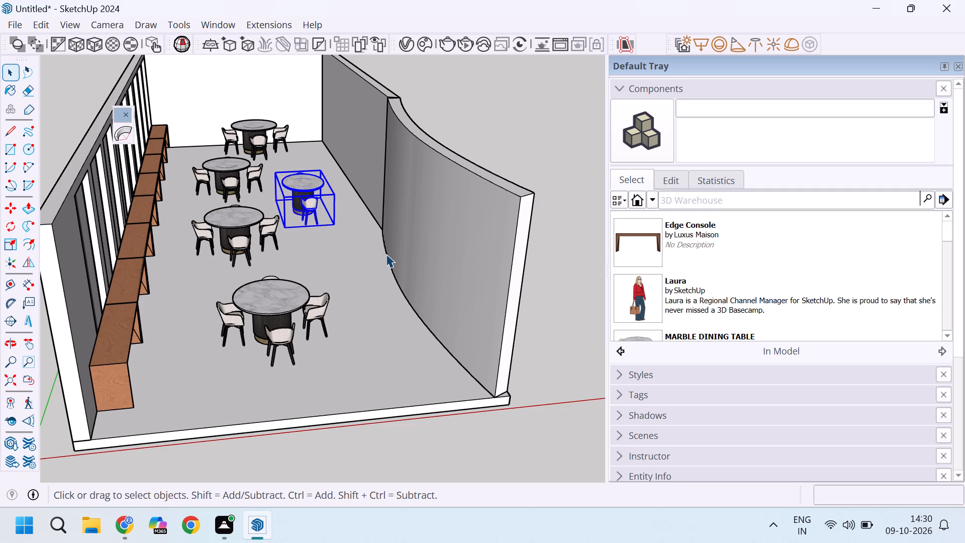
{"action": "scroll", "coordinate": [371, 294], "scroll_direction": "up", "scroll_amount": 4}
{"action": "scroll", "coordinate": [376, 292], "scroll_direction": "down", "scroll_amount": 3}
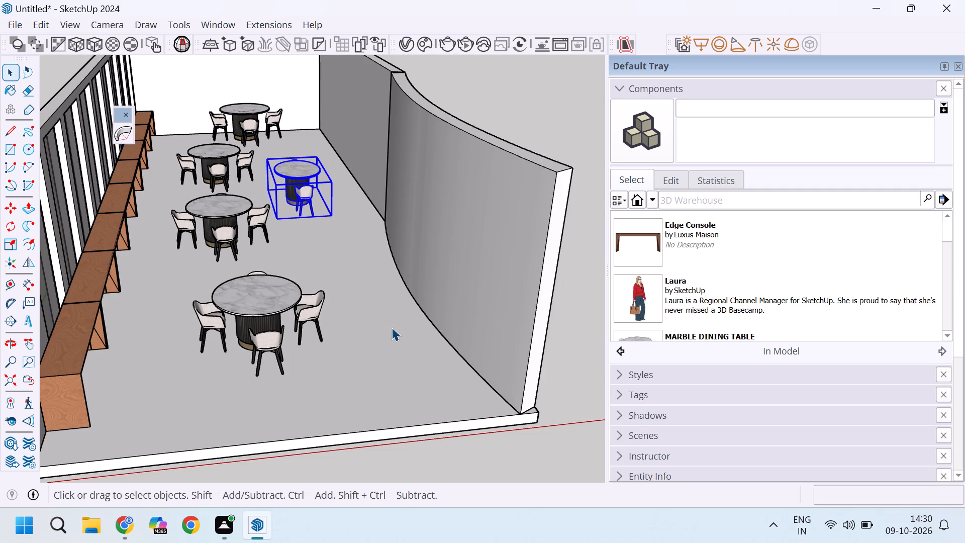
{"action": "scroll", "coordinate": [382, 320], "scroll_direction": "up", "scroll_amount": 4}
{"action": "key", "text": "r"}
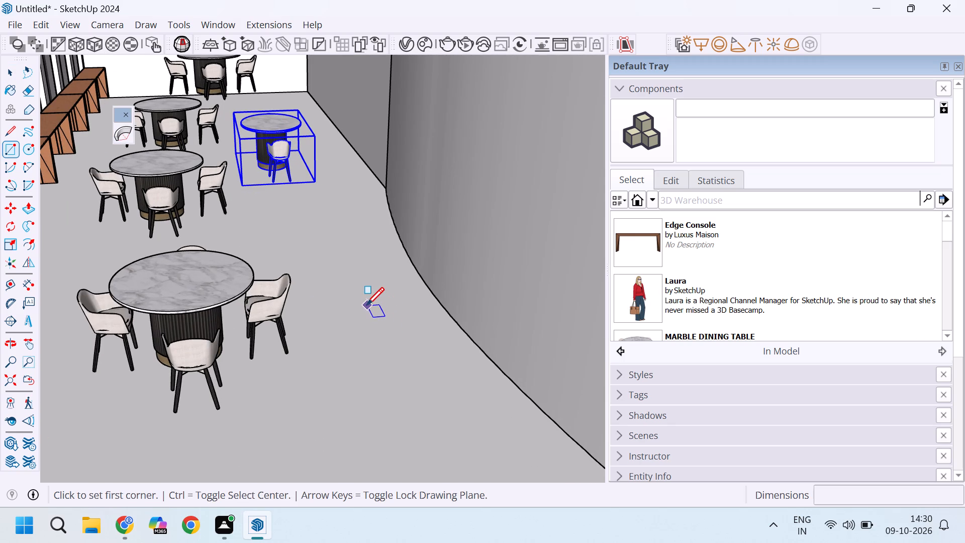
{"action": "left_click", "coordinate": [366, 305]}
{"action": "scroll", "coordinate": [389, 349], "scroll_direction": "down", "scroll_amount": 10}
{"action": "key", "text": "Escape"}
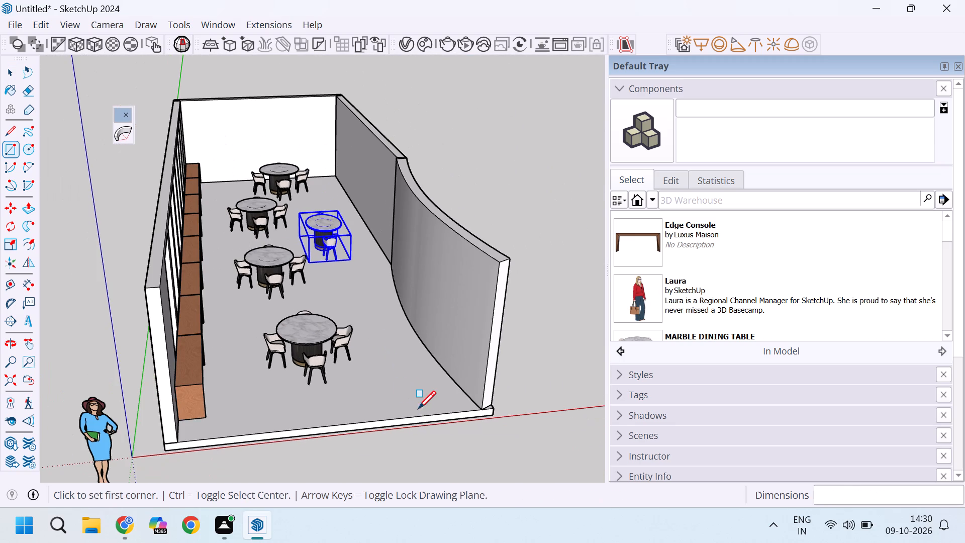
Draw a 5" by 5' rectangle on the ground outside the café, beyond the curved wall.
{"action": "scroll", "coordinate": [351, 374], "scroll_direction": "down", "scroll_amount": 5}
{"action": "scroll", "coordinate": [496, 350], "scroll_direction": "up", "scroll_amount": 10}
{"action": "left_click", "coordinate": [436, 336]}
{"action": "scroll", "coordinate": [444, 353], "scroll_direction": "up", "scroll_amount": 3}
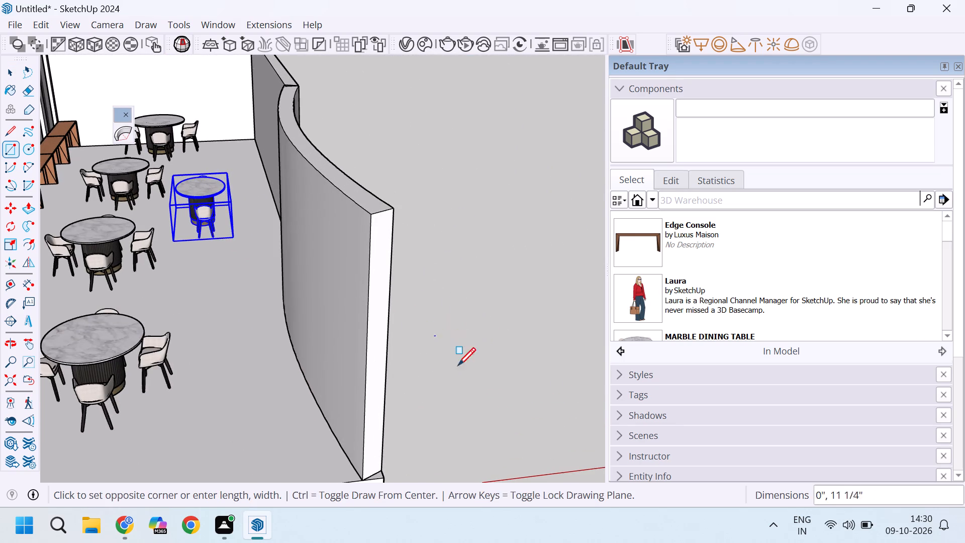
{"action": "scroll", "coordinate": [458, 365], "scroll_direction": "up", "scroll_amount": 8}
{"action": "scroll", "coordinate": [469, 385], "scroll_direction": "down", "scroll_amount": 4}
{"action": "scroll", "coordinate": [512, 411], "scroll_direction": "up", "scroll_amount": 3}
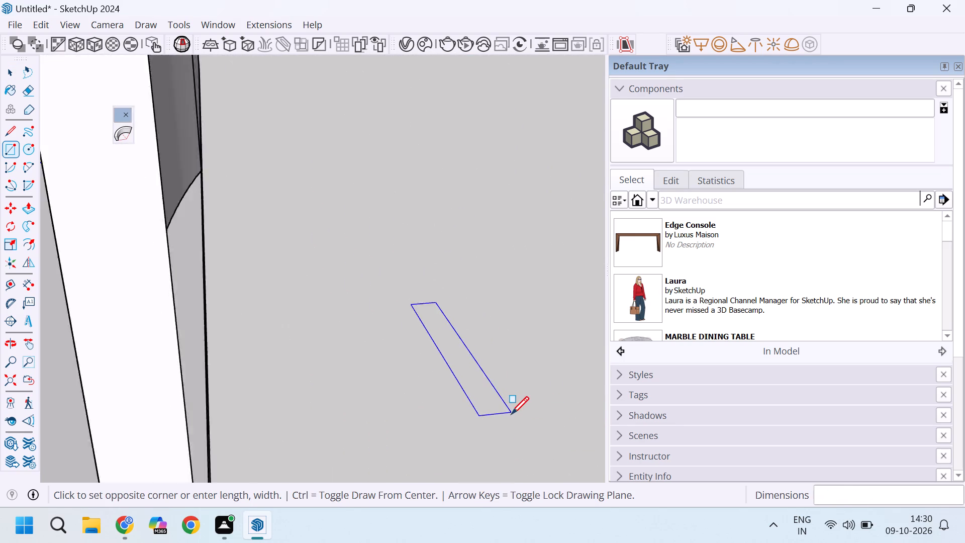
{"action": "scroll", "coordinate": [511, 414], "scroll_direction": "up", "scroll_amount": 10}
{"action": "scroll", "coordinate": [500, 441], "scroll_direction": "down", "scroll_amount": 3}
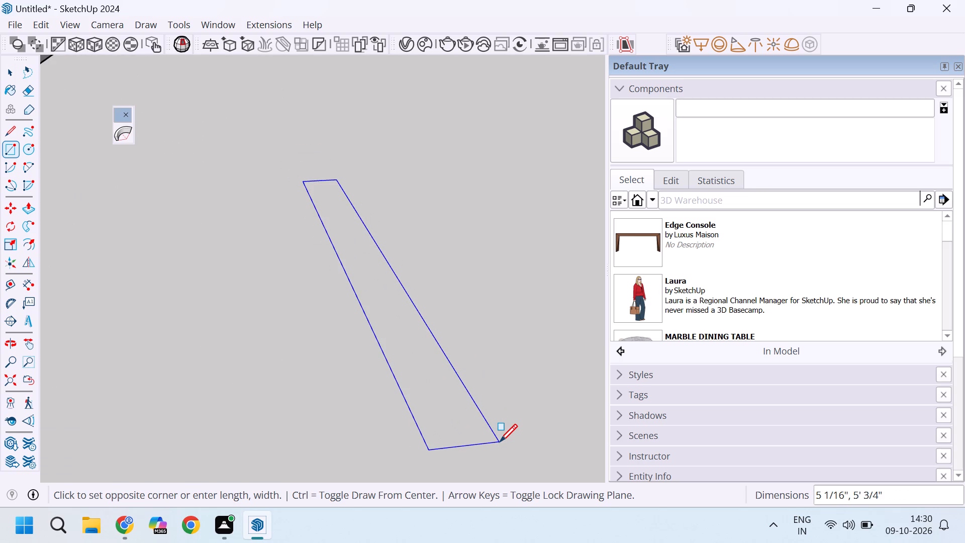
{"action": "key", "text": "5"}
{"action": "type", "text": ",5'"}
{"action": "key", "text": "Return"}
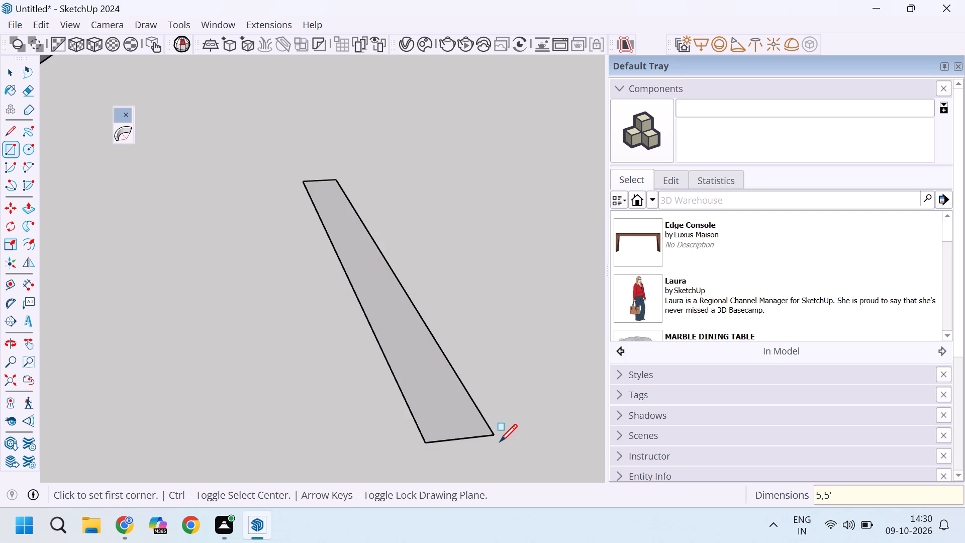
{"action": "key", "text": "space"}
Extrude the narrow rectangle upward by 3' with Push/Pull to form an upright panel.
{"action": "scroll", "coordinate": [416, 349], "scroll_direction": "down", "scroll_amount": 18}
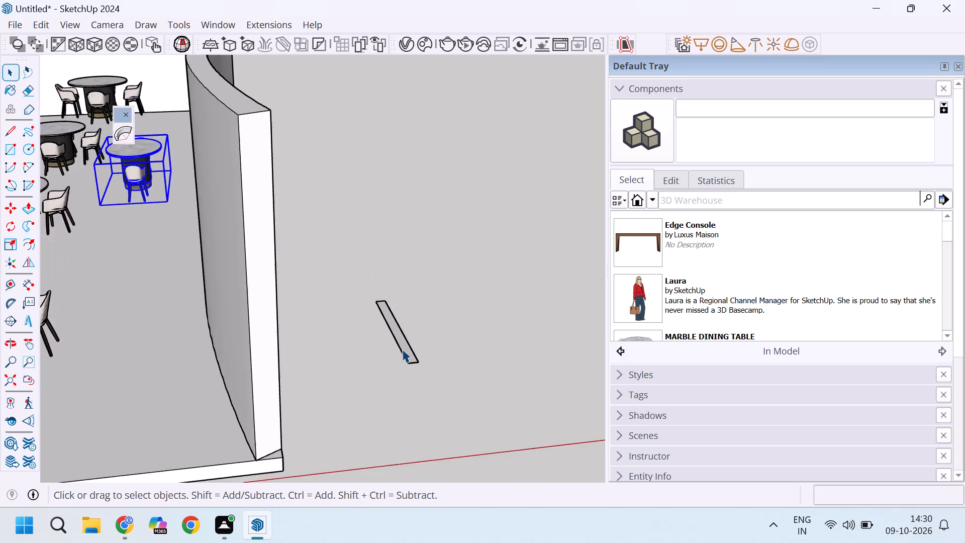
{"action": "scroll", "coordinate": [401, 349], "scroll_direction": "up", "scroll_amount": 6}
{"action": "key", "text": "p"}
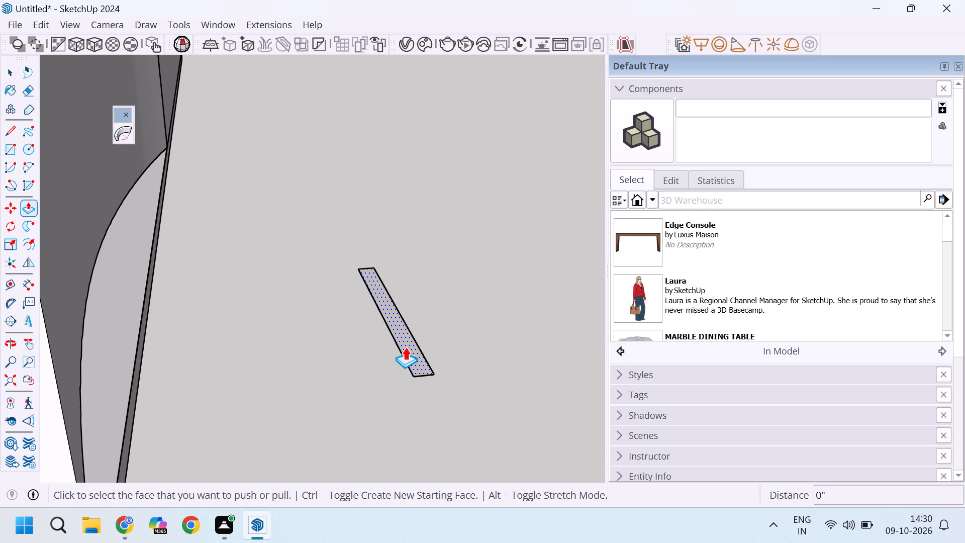
{"action": "left_click", "coordinate": [410, 346]}
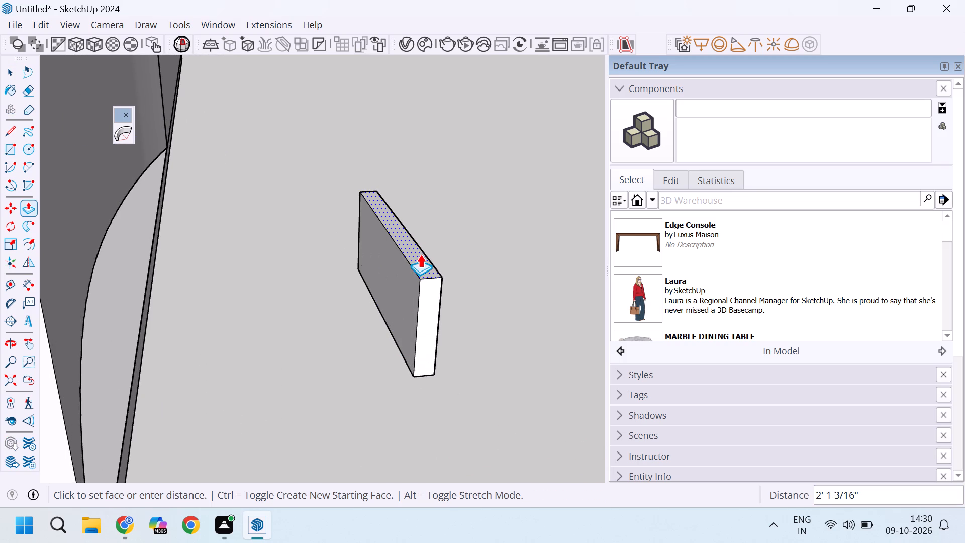
{"action": "type", "text": "3'"}
{"action": "key", "text": "Return"}
{"action": "key", "text": "space"}
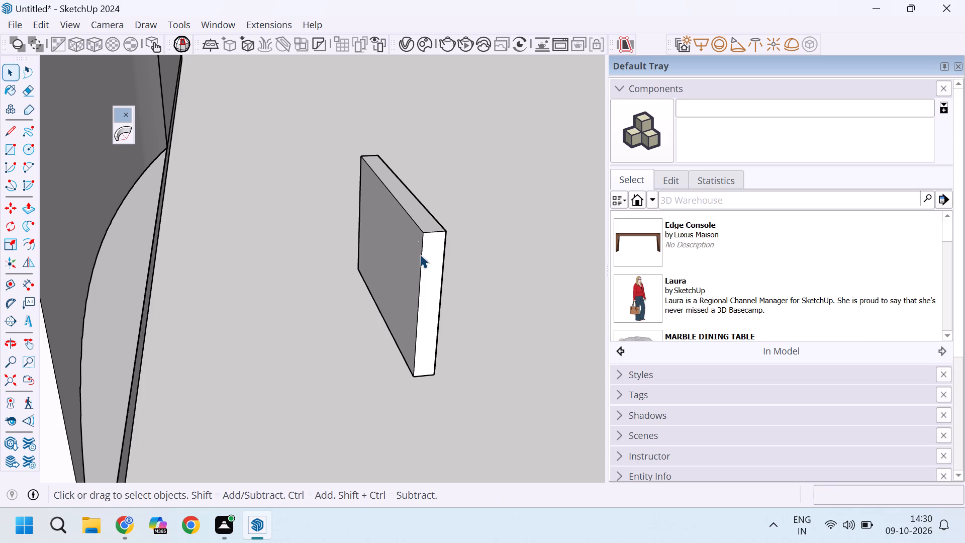
Select the top face of the upright panel outside the curved wall.
{"action": "scroll", "coordinate": [403, 213], "scroll_direction": "down", "scroll_amount": 3}
{"action": "scroll", "coordinate": [415, 214], "scroll_direction": "up", "scroll_amount": 5}
{"action": "left_click", "coordinate": [426, 220]}
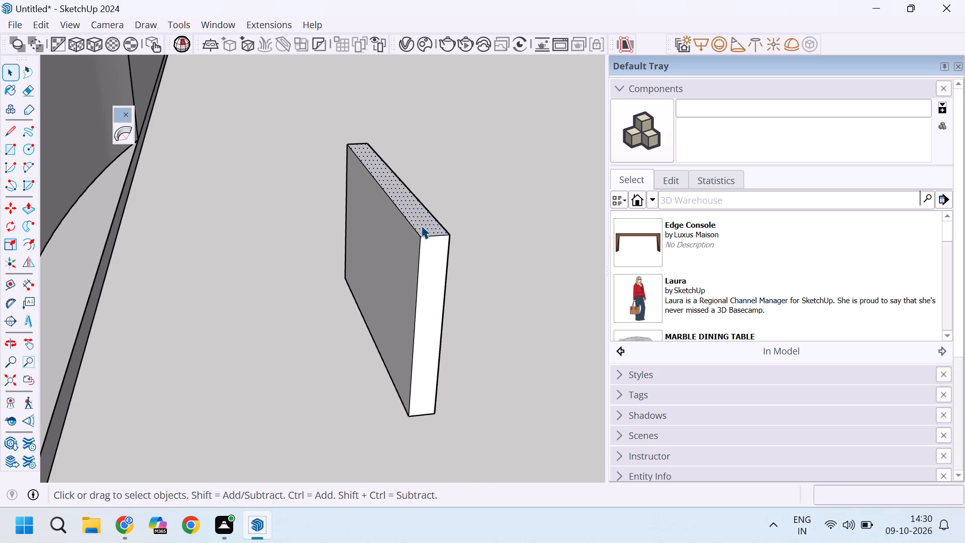
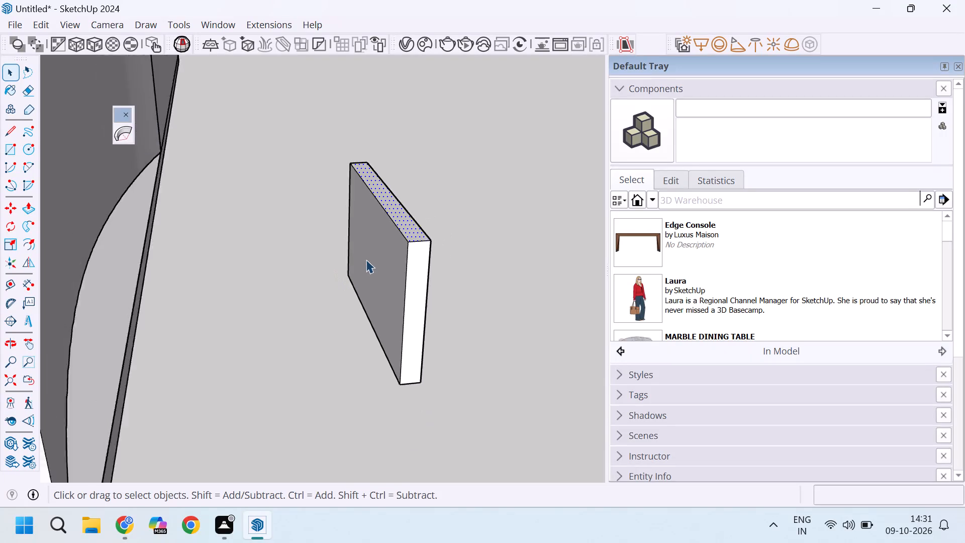
Measure the upright panel's thickness across its top end edge with the Line tool.
{"action": "middle_click_drag", "start_coordinate": [401, 264], "coordinate": [369, 300]}
{"action": "scroll", "coordinate": [384, 278], "scroll_direction": "up", "scroll_amount": 7}
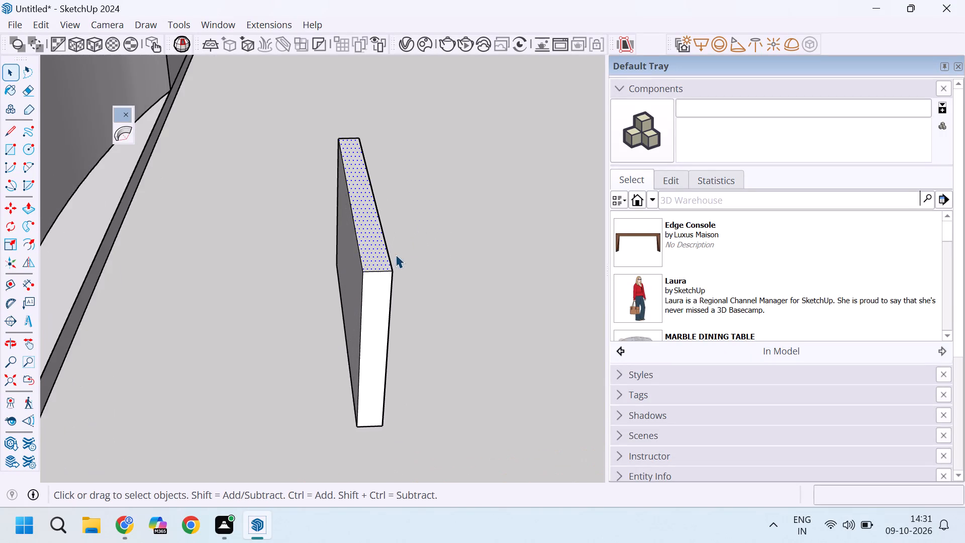
{"action": "scroll", "coordinate": [396, 254], "scroll_direction": "up", "scroll_amount": 7}
{"action": "key", "text": "l"}
{"action": "scroll", "coordinate": [389, 285], "scroll_direction": "down", "scroll_amount": 3}
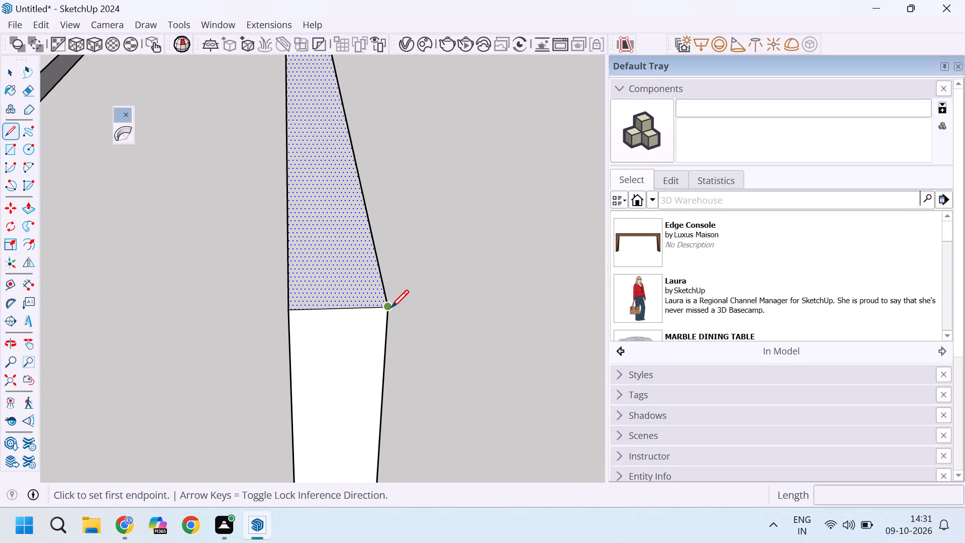
{"action": "left_click", "coordinate": [391, 307]}
{"action": "key", "text": "Escape"}
{"action": "scroll", "coordinate": [347, 287], "scroll_direction": "down", "scroll_amount": 2}
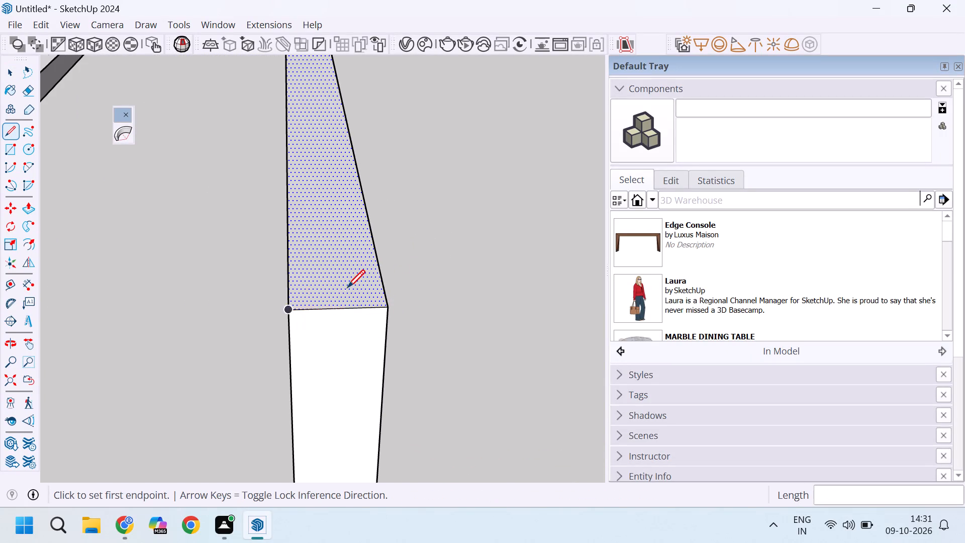
{"action": "scroll", "coordinate": [347, 287], "scroll_direction": "down", "scroll_amount": 7}
{"action": "key", "text": "space"}
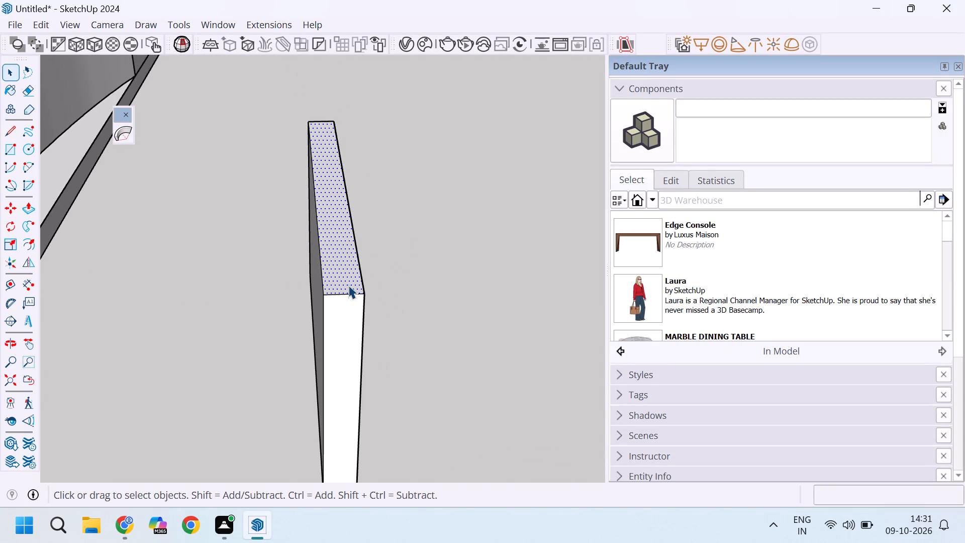
Push the panel's large side face inward by 1" with Push/Pull to thin the panel.
{"action": "scroll", "coordinate": [318, 323], "scroll_direction": "up", "scroll_amount": 4}
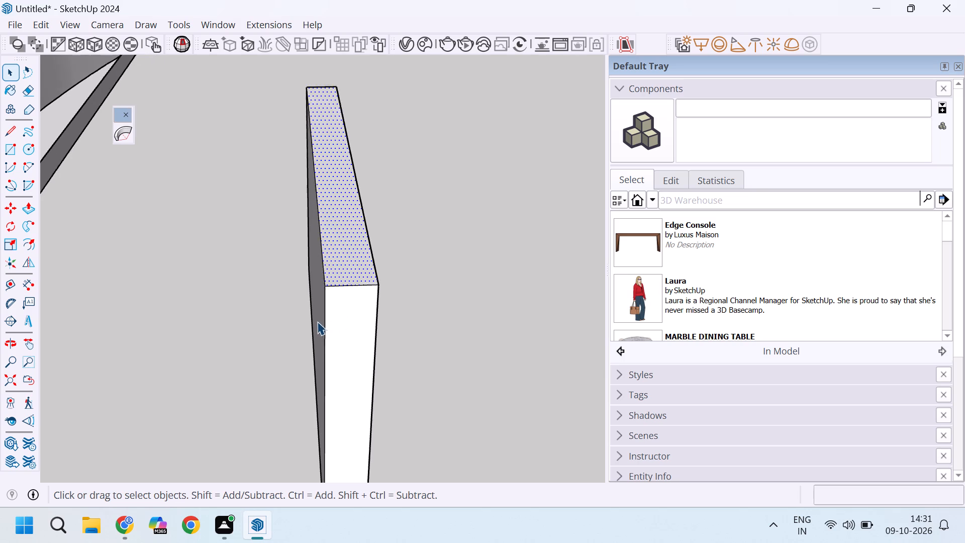
{"action": "scroll", "coordinate": [326, 316], "scroll_direction": "down", "scroll_amount": 3}
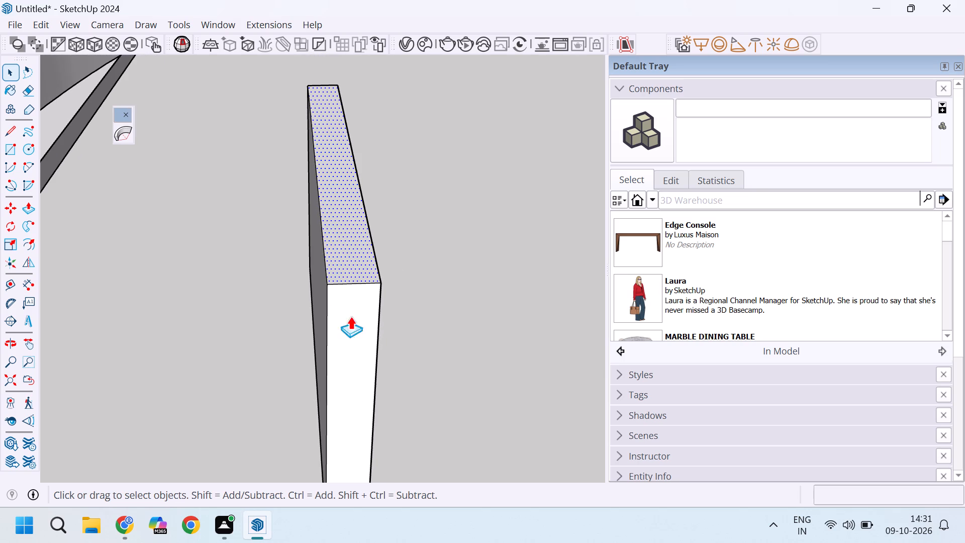
{"action": "key", "text": "p"}
{"action": "scroll", "coordinate": [313, 314], "scroll_direction": "up", "scroll_amount": 4}
{"action": "key", "text": "space"}
{"action": "middle_click_drag", "start_coordinate": [321, 303], "coordinate": [353, 297]}
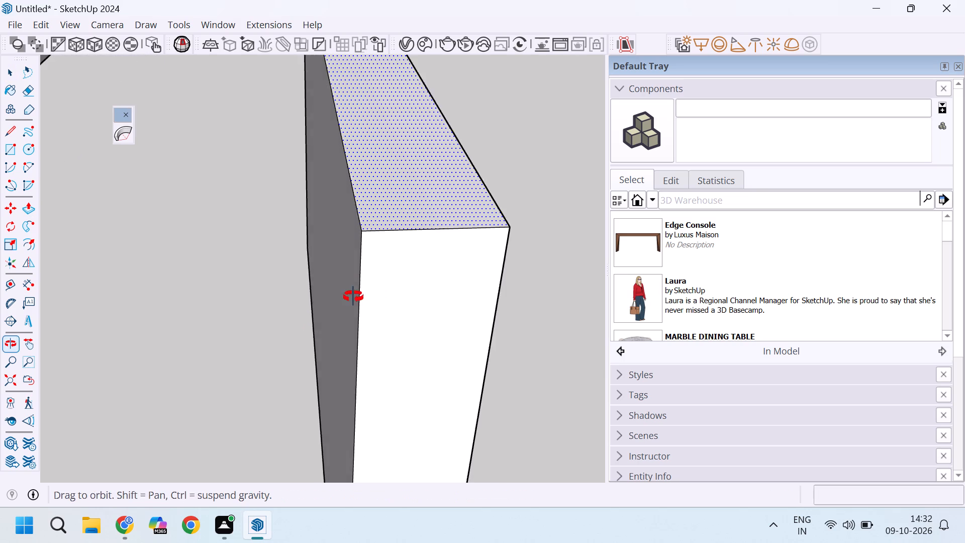
{"action": "middle_click_drag", "start_coordinate": [353, 297], "coordinate": [401, 290]}
{"action": "scroll", "coordinate": [401, 290], "scroll_direction": "down", "scroll_amount": 5}
{"action": "key", "text": "p"}
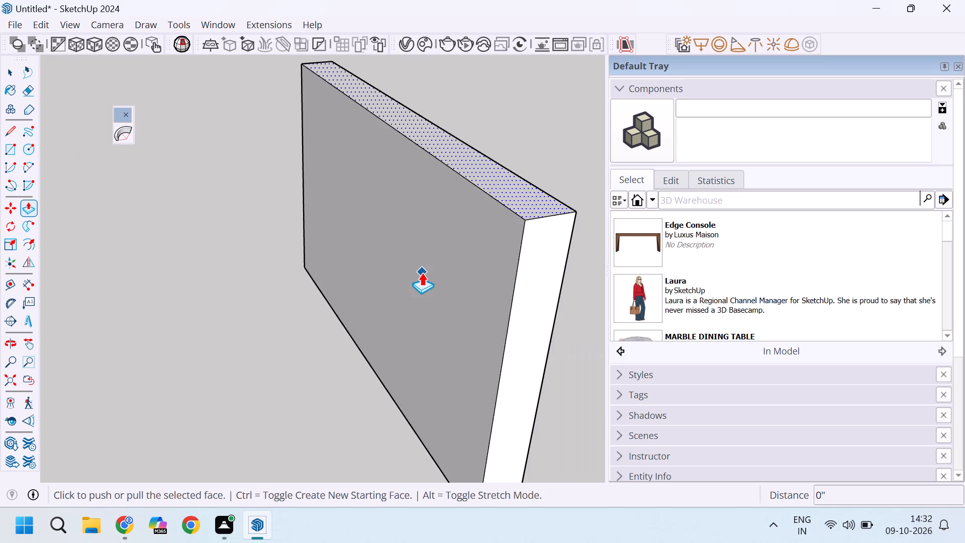
{"action": "key", "text": "space"}
{"action": "left_click", "coordinate": [455, 257]}
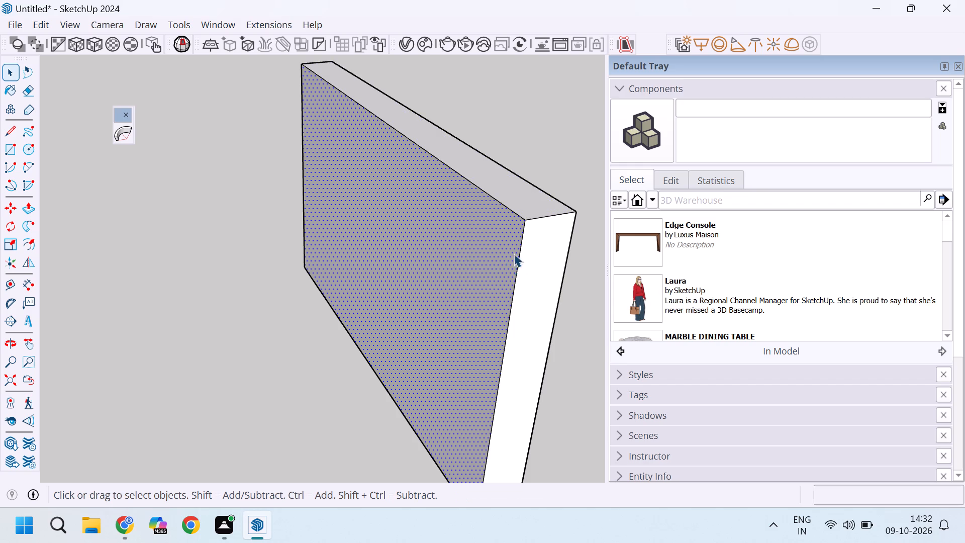
{"action": "key", "text": "p"}
{"action": "left_click", "coordinate": [481, 259]}
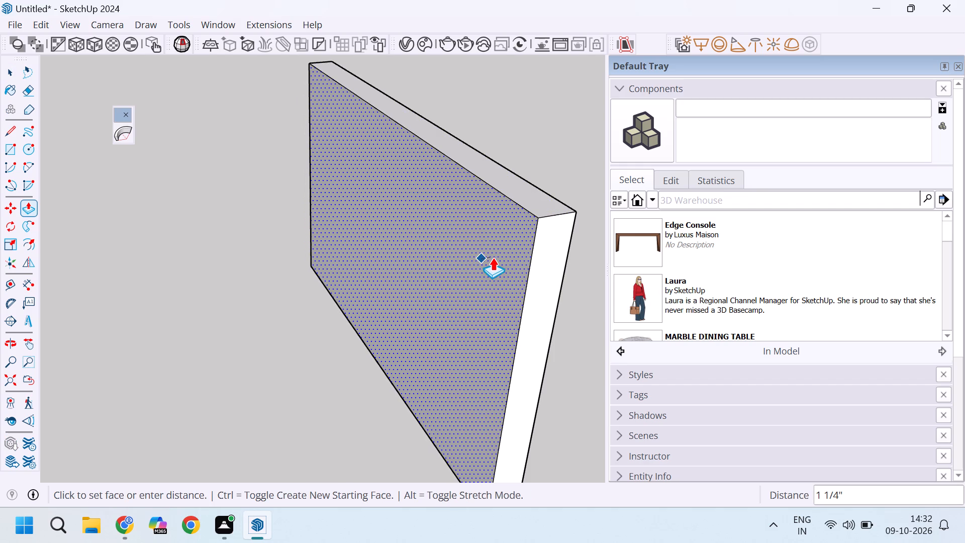
{"action": "key", "text": "1"}
{"action": "key", "text": "Return"}
{"action": "key", "text": "space"}
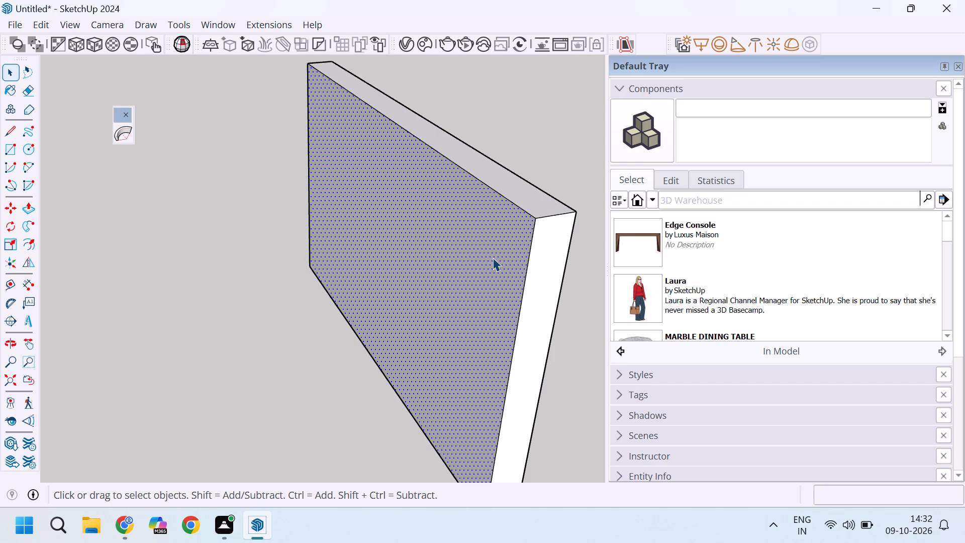
Measure the thinned panel's thickness along its top end edge with the Line tool.
{"action": "scroll", "coordinate": [368, 269], "scroll_direction": "down", "scroll_amount": 6}
{"action": "double_click", "coordinate": [320, 305]}
{"action": "scroll", "coordinate": [488, 285], "scroll_direction": "up", "scroll_amount": 4}
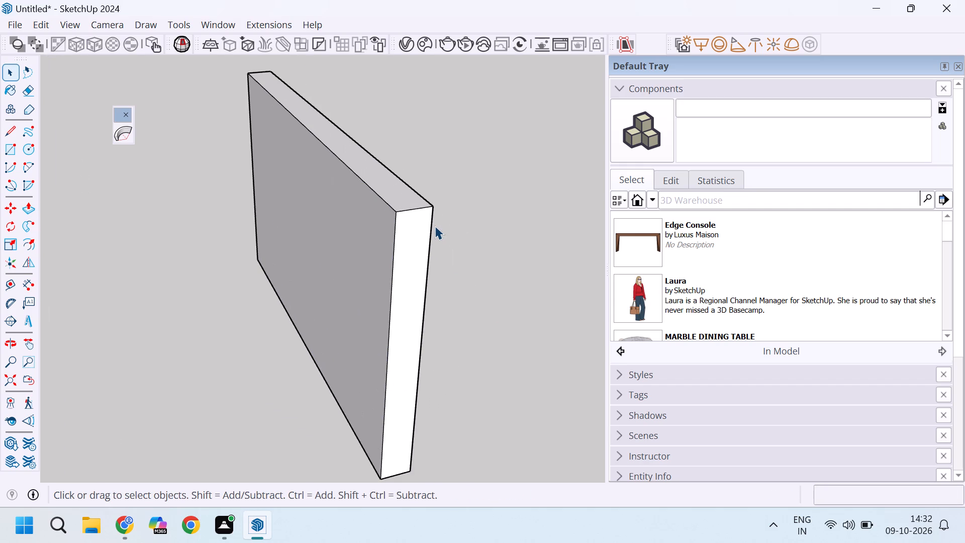
{"action": "key", "text": "l"}
{"action": "left_click", "coordinate": [434, 202]}
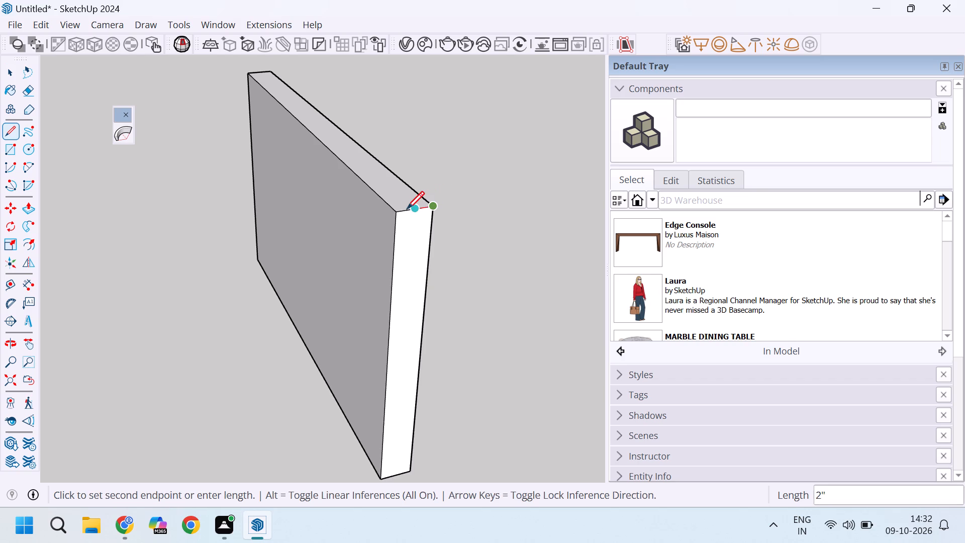
{"action": "left_click", "coordinate": [398, 216]}
{"action": "key", "text": "Escape"}
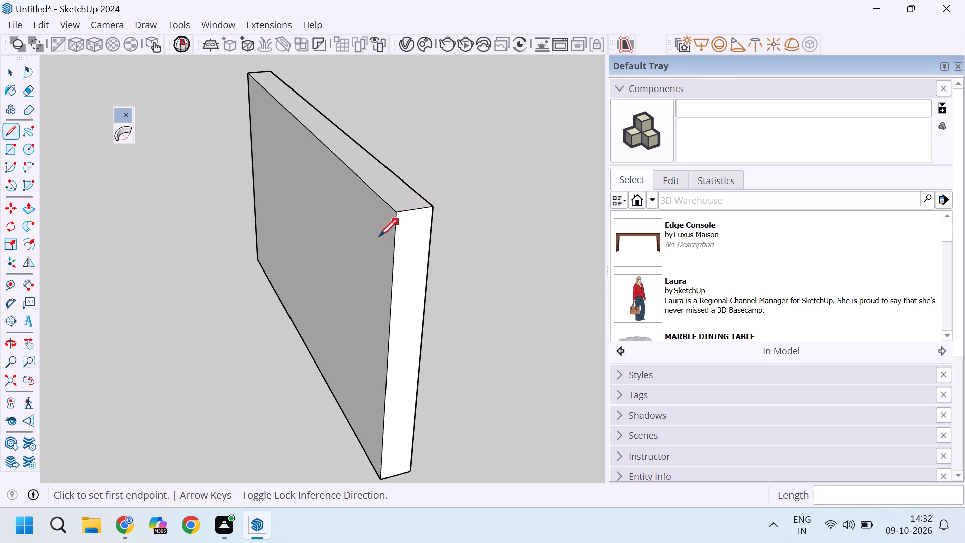
{"action": "key", "text": "space"}
Select all faces and edges of the upright panel and make them a group.
{"action": "scroll", "coordinate": [349, 235], "scroll_direction": "down", "scroll_amount": 12}
{"action": "middle_click_drag", "start_coordinate": [413, 255], "coordinate": [361, 288]}
{"action": "scroll", "coordinate": [412, 255], "scroll_direction": "up", "scroll_amount": 1}
{"action": "scroll", "coordinate": [340, 276], "scroll_direction": "down", "scroll_amount": 4}
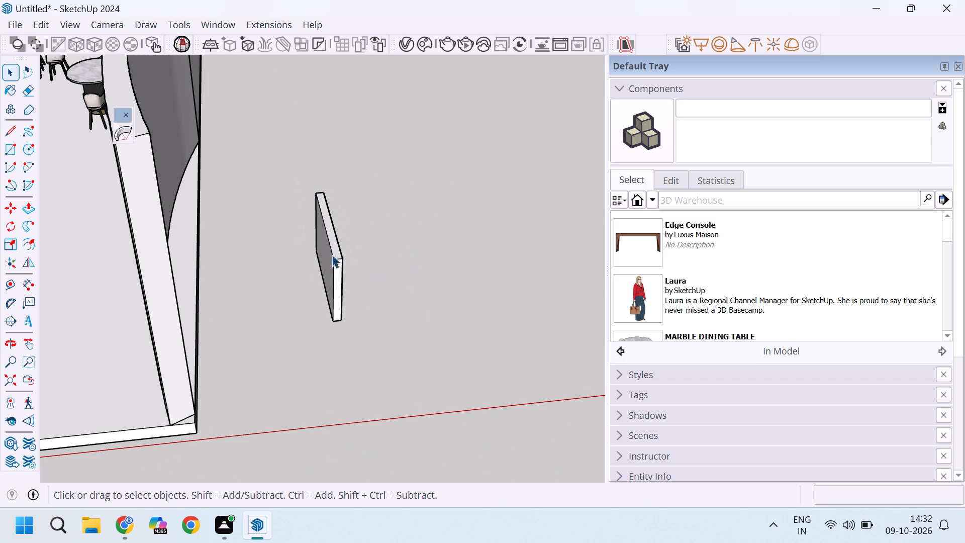
{"action": "left_click_drag", "start_coordinate": [282, 171], "coordinate": [366, 347]}
{"action": "scroll", "coordinate": [338, 304], "scroll_direction": "up", "scroll_amount": 4}
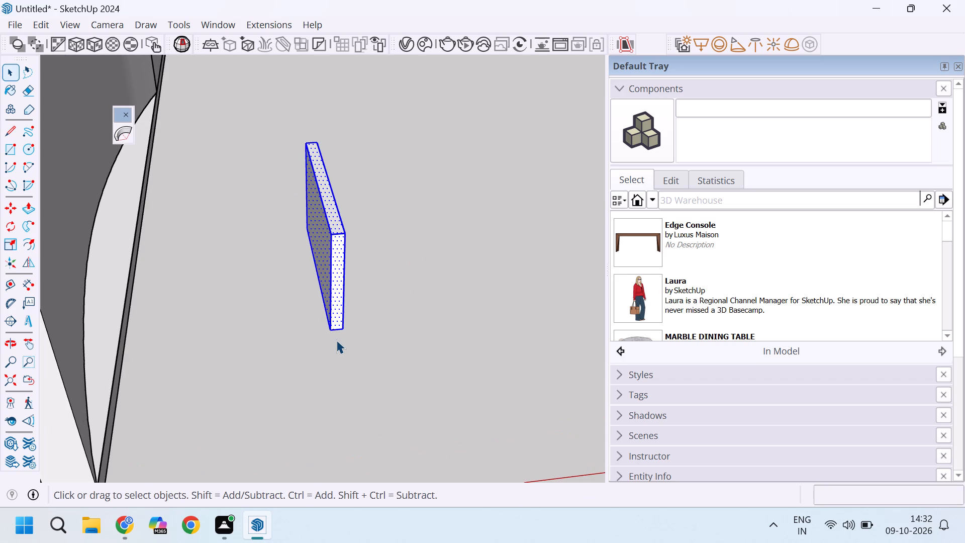
{"action": "right_click", "coordinate": [330, 244]}
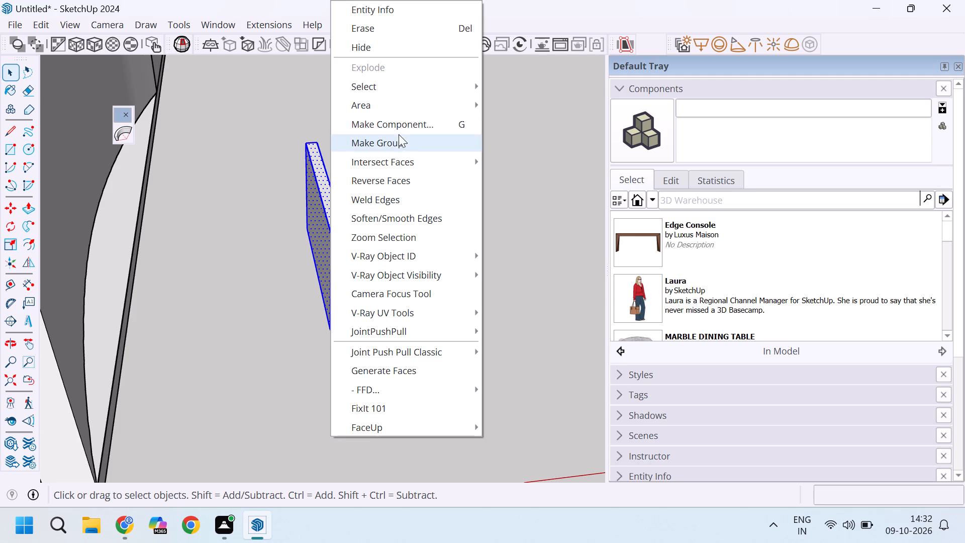
{"action": "left_click", "coordinate": [398, 140]}
Make a rotated copy of the panel group, turned 90° about the vertical axis through its bottom end corner.
{"action": "key", "text": "q"}
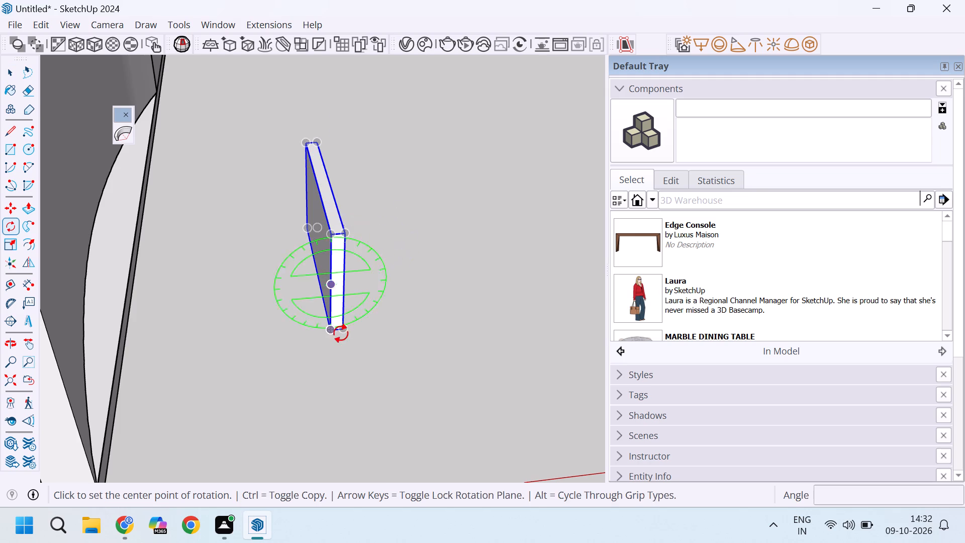
{"action": "scroll", "coordinate": [340, 331], "scroll_direction": "up", "scroll_amount": 16}
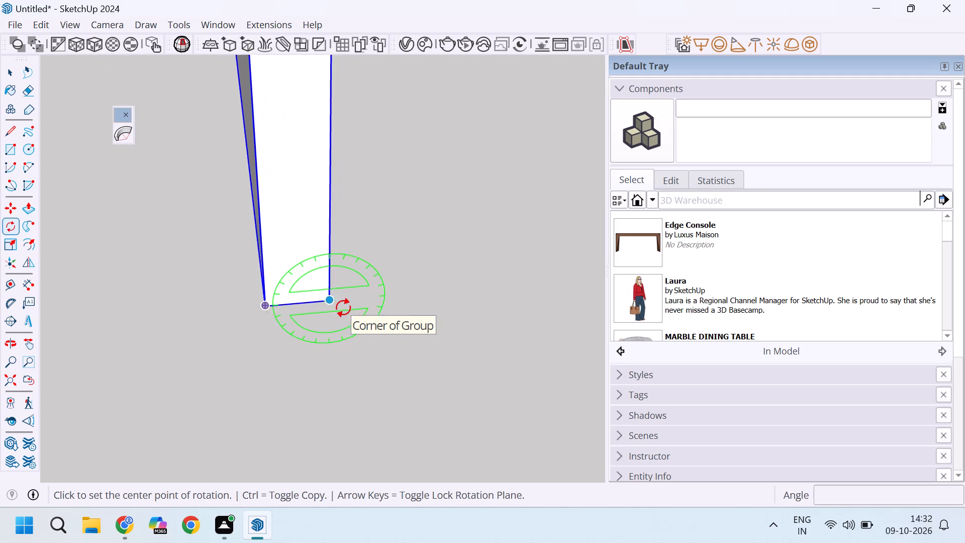
{"action": "scroll", "coordinate": [343, 308], "scroll_direction": "up", "scroll_amount": 10}
{"action": "scroll", "coordinate": [324, 290], "scroll_direction": "up", "scroll_amount": 17}
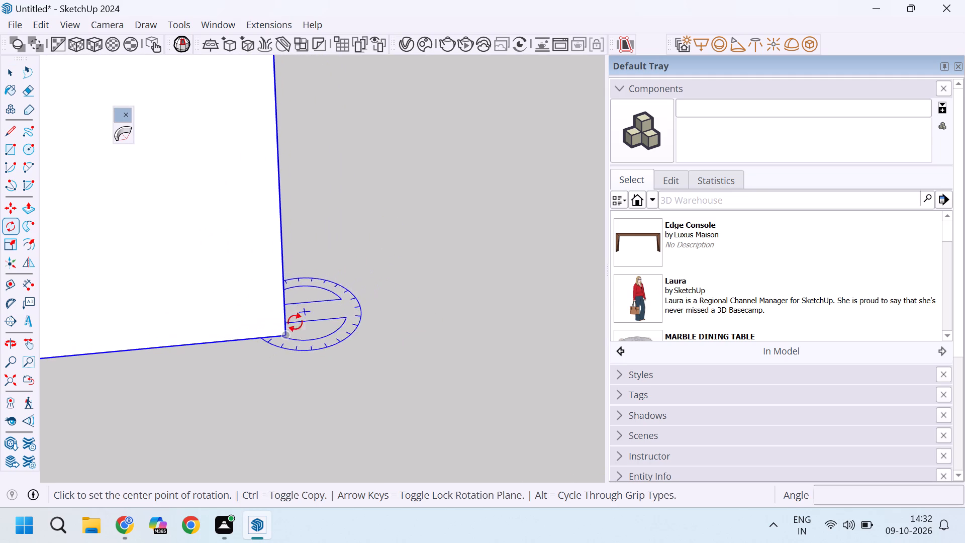
{"action": "key", "text": "Left"}
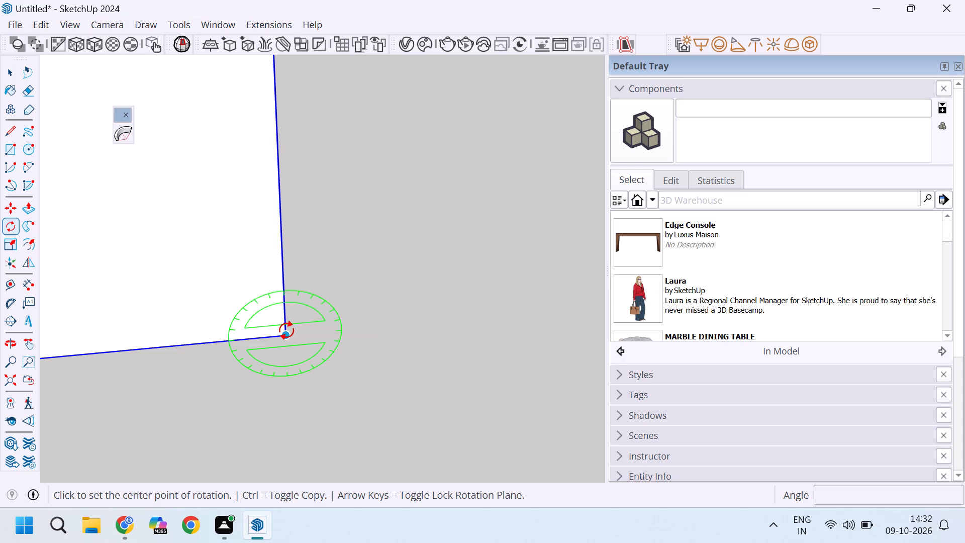
{"action": "key", "text": "Right"}
{"action": "key", "text": "Left"}
{"action": "scroll", "coordinate": [284, 333], "scroll_direction": "up", "scroll_amount": 6}
{"action": "key", "text": "Up"}
{"action": "scroll", "coordinate": [287, 340], "scroll_direction": "up", "scroll_amount": 5}
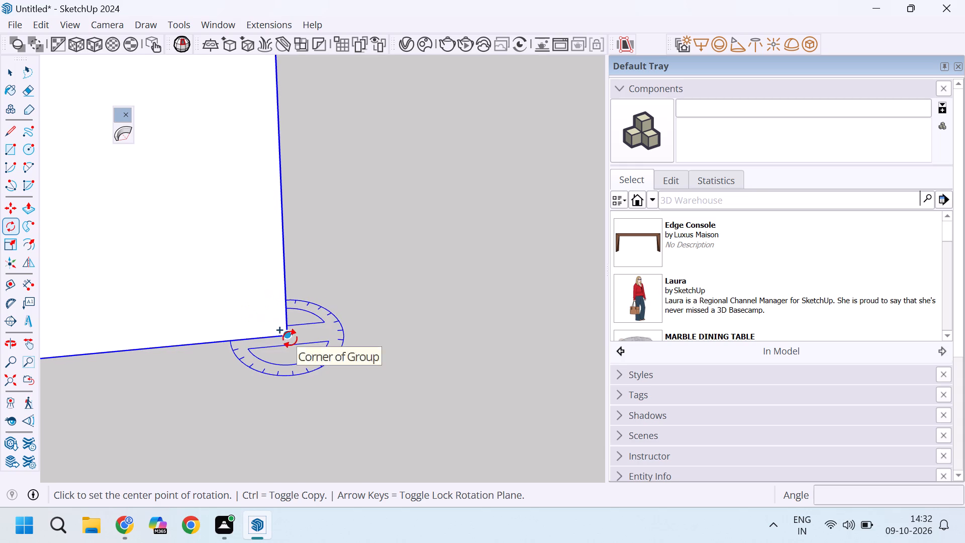
{"action": "left_click", "coordinate": [294, 326]}
{"action": "left_click", "coordinate": [418, 322]}
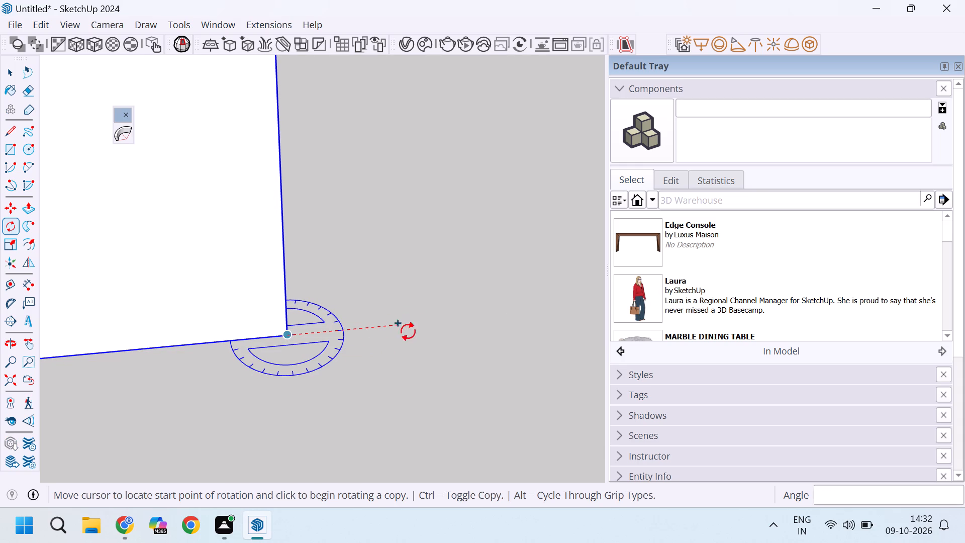
{"action": "scroll", "coordinate": [238, 367], "scroll_direction": "down", "scroll_amount": 3}
{"action": "scroll", "coordinate": [238, 367], "scroll_direction": "down", "scroll_amount": 20}
{"action": "scroll", "coordinate": [238, 367], "scroll_direction": "down", "scroll_amount": 3}
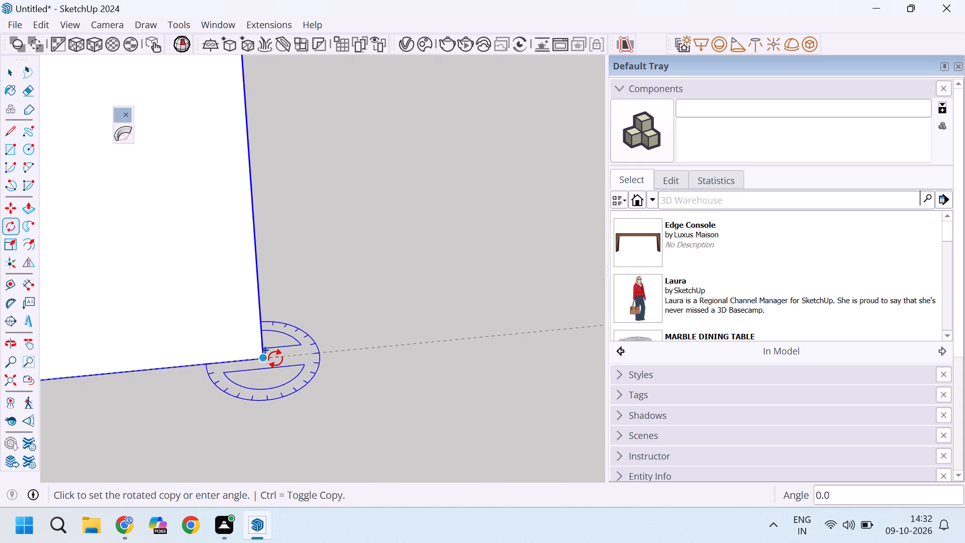
{"action": "scroll", "coordinate": [274, 359], "scroll_direction": "down", "scroll_amount": 20}
{"action": "scroll", "coordinate": [274, 359], "scroll_direction": "down", "scroll_amount": 3}
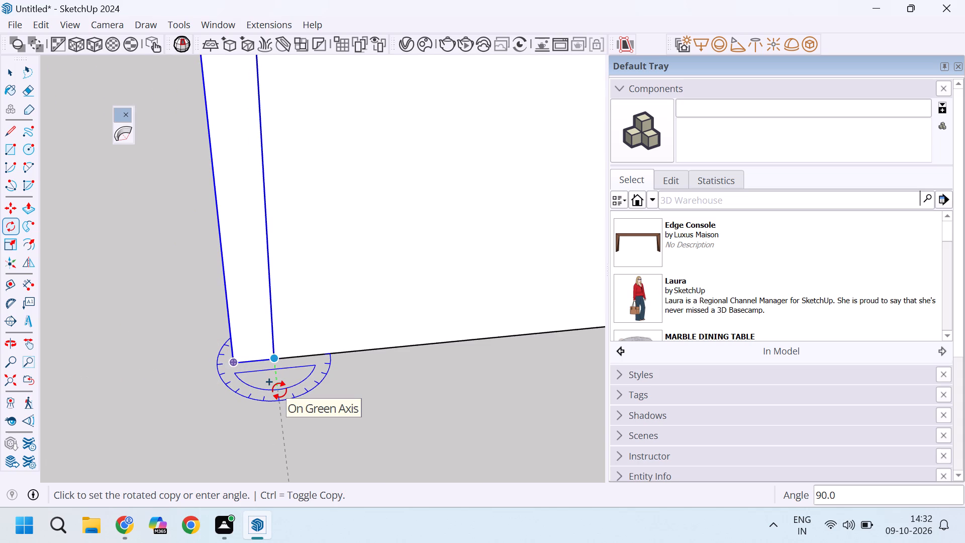
{"action": "left_click", "coordinate": [278, 391]}
{"action": "key", "text": "Escape"}
{"action": "scroll", "coordinate": [278, 391], "scroll_direction": "down", "scroll_amount": 13}
{"action": "key", "text": "space"}
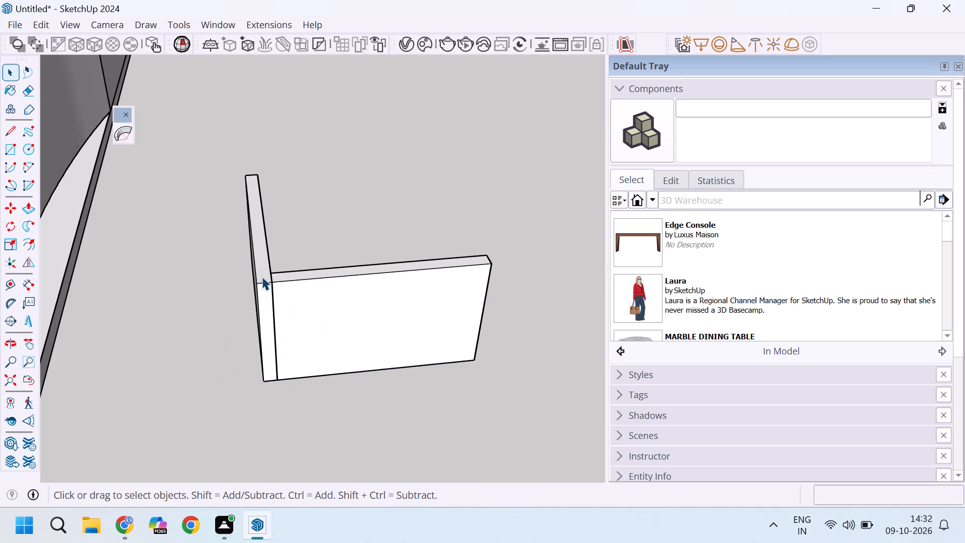
Delete the original panel group, keeping only the rotated copy.
{"action": "left_click", "coordinate": [262, 277]}
{"action": "key", "text": "Delete"}
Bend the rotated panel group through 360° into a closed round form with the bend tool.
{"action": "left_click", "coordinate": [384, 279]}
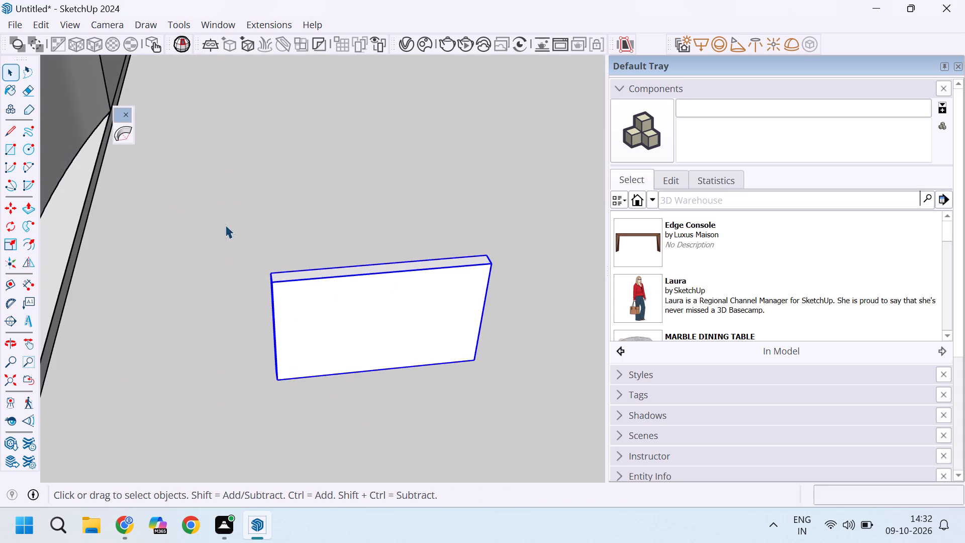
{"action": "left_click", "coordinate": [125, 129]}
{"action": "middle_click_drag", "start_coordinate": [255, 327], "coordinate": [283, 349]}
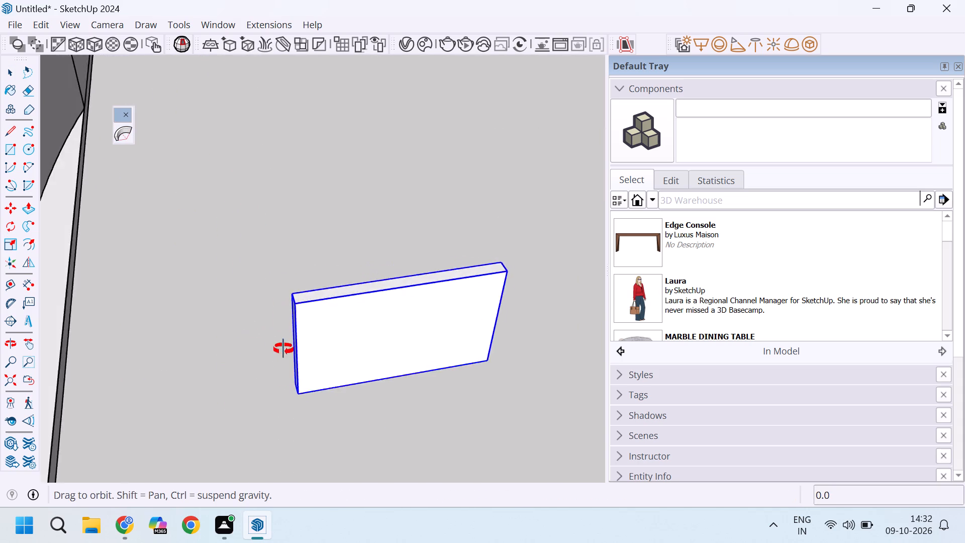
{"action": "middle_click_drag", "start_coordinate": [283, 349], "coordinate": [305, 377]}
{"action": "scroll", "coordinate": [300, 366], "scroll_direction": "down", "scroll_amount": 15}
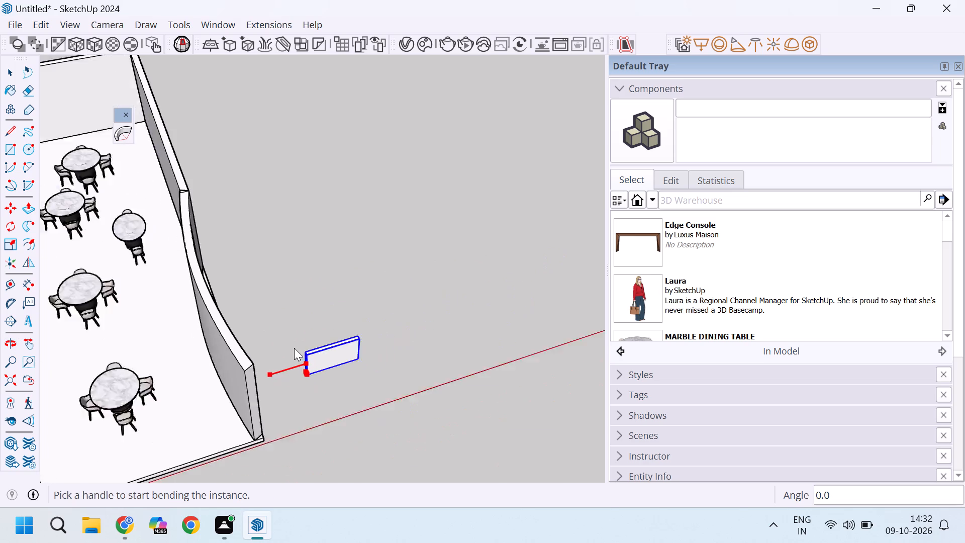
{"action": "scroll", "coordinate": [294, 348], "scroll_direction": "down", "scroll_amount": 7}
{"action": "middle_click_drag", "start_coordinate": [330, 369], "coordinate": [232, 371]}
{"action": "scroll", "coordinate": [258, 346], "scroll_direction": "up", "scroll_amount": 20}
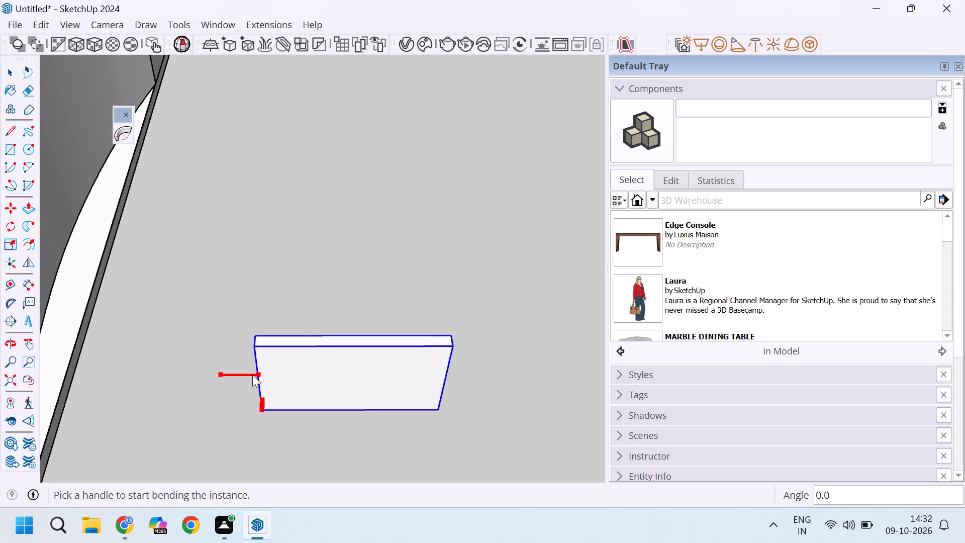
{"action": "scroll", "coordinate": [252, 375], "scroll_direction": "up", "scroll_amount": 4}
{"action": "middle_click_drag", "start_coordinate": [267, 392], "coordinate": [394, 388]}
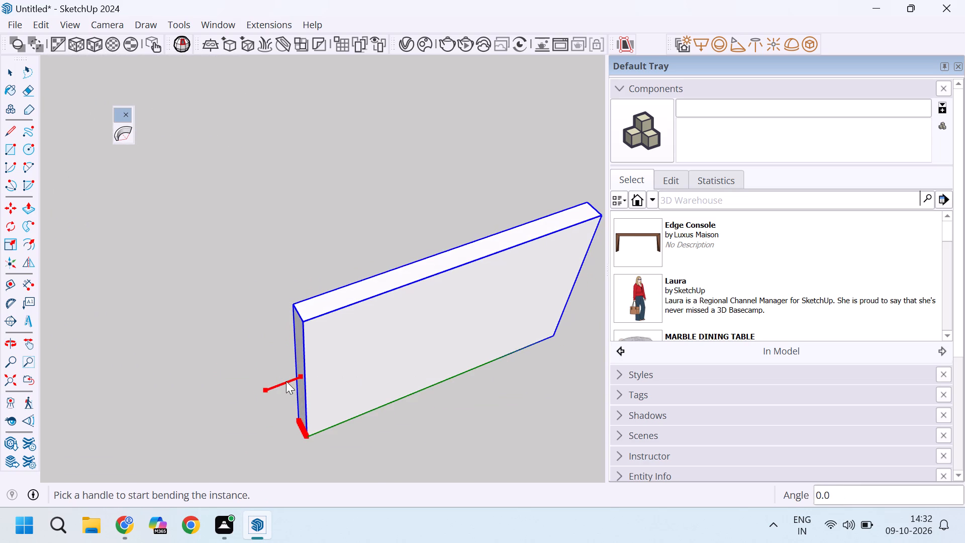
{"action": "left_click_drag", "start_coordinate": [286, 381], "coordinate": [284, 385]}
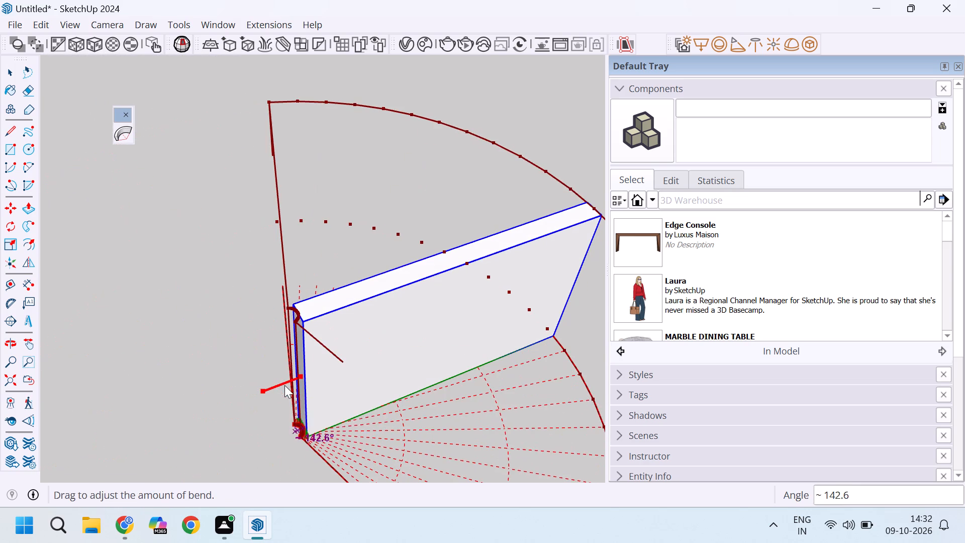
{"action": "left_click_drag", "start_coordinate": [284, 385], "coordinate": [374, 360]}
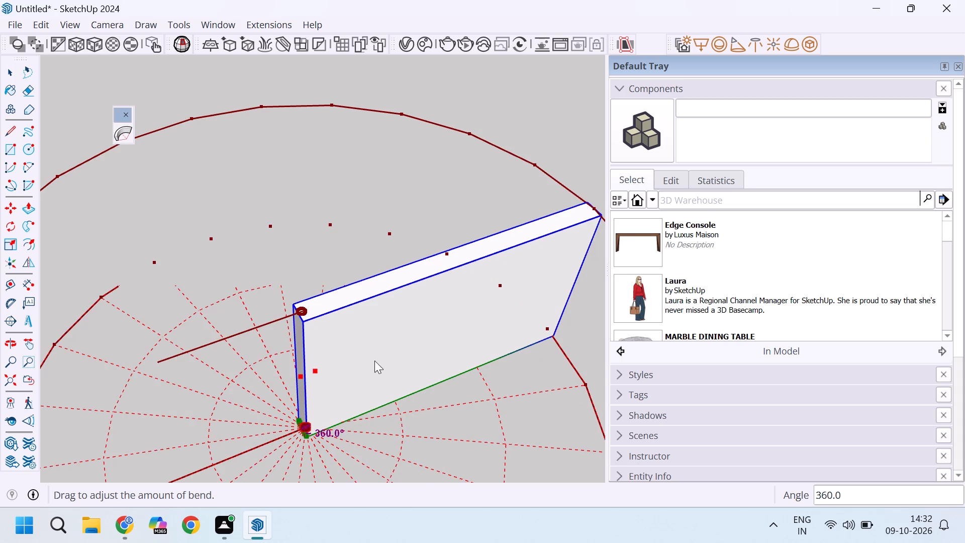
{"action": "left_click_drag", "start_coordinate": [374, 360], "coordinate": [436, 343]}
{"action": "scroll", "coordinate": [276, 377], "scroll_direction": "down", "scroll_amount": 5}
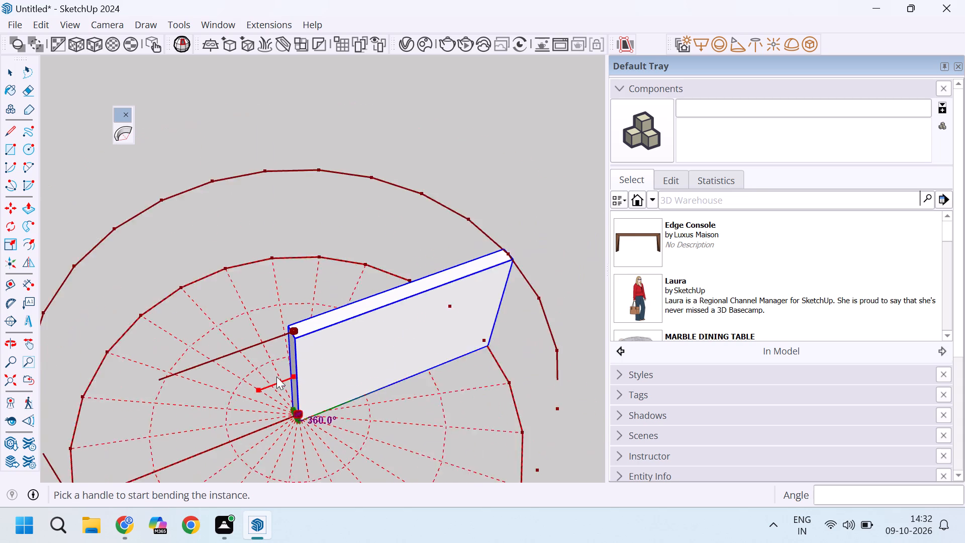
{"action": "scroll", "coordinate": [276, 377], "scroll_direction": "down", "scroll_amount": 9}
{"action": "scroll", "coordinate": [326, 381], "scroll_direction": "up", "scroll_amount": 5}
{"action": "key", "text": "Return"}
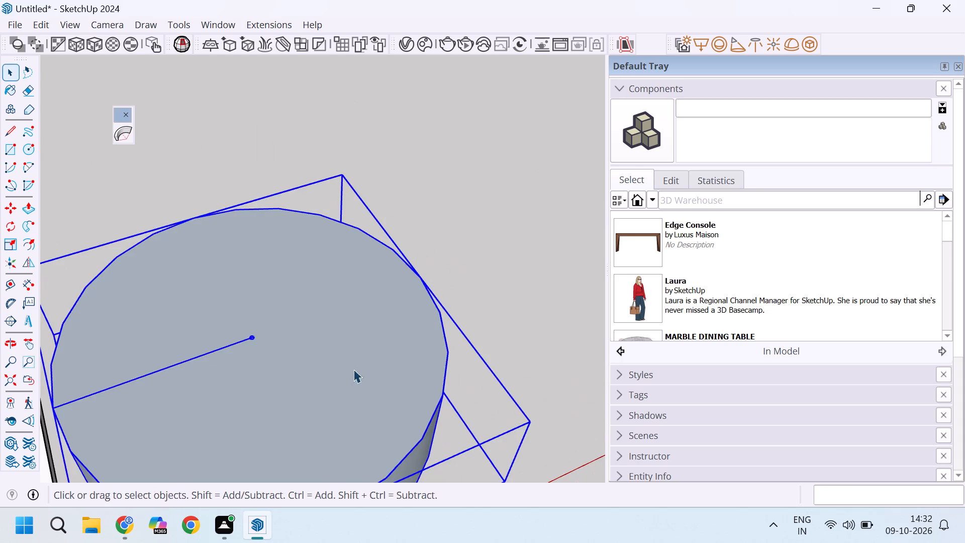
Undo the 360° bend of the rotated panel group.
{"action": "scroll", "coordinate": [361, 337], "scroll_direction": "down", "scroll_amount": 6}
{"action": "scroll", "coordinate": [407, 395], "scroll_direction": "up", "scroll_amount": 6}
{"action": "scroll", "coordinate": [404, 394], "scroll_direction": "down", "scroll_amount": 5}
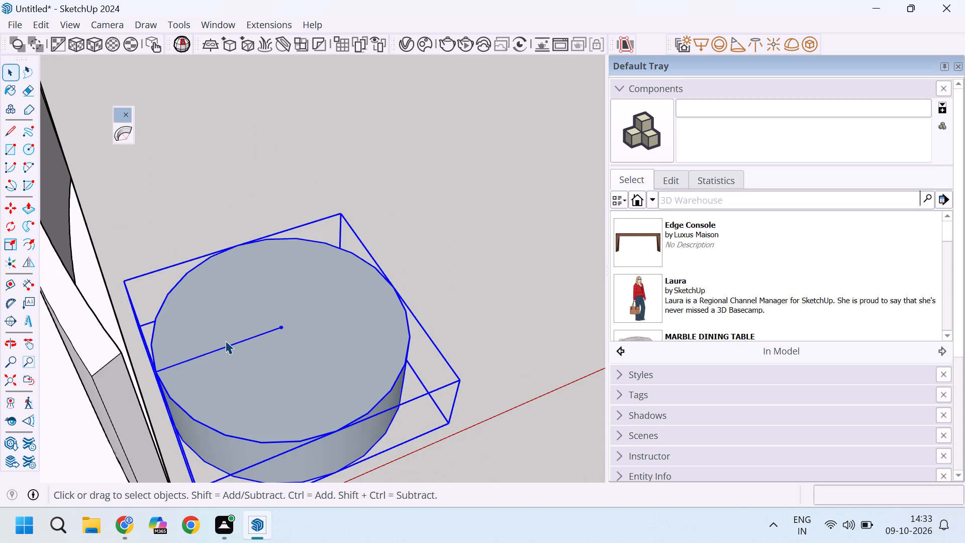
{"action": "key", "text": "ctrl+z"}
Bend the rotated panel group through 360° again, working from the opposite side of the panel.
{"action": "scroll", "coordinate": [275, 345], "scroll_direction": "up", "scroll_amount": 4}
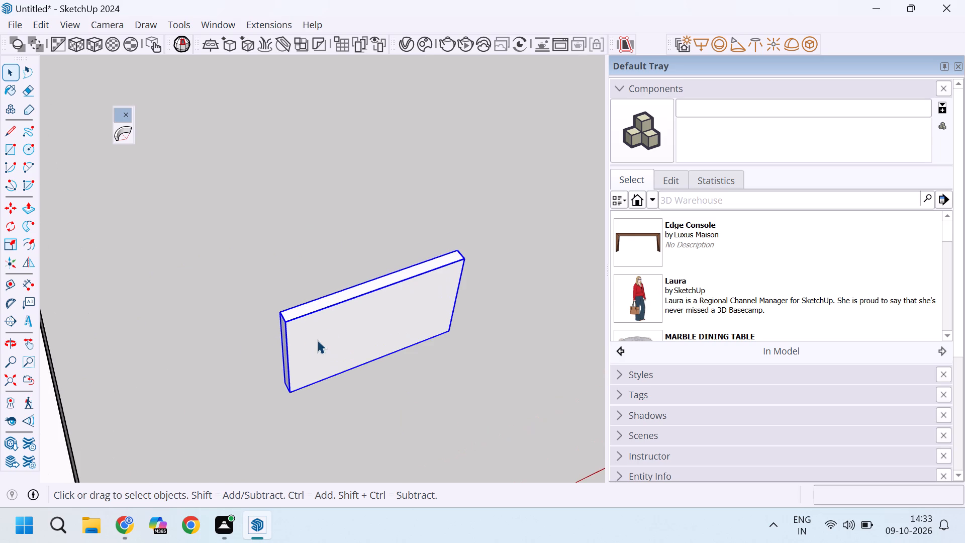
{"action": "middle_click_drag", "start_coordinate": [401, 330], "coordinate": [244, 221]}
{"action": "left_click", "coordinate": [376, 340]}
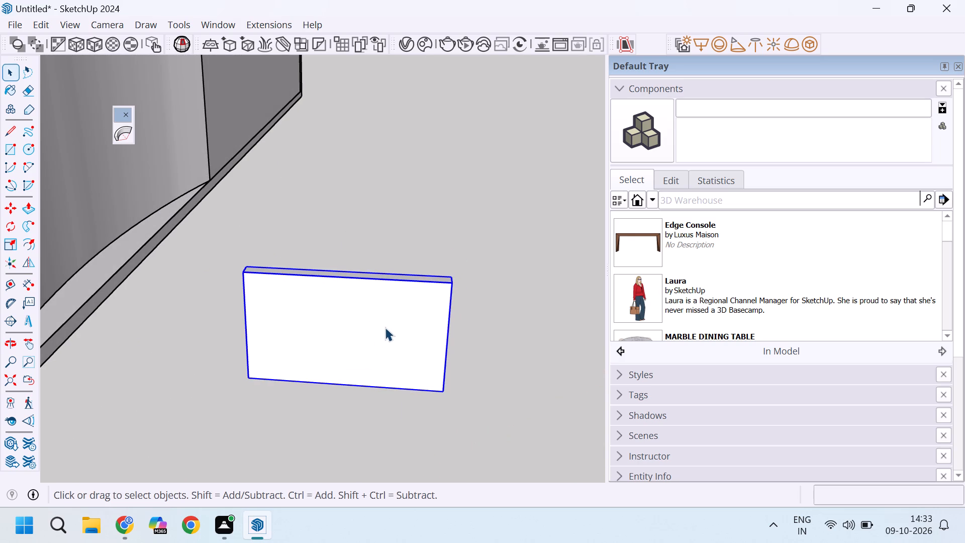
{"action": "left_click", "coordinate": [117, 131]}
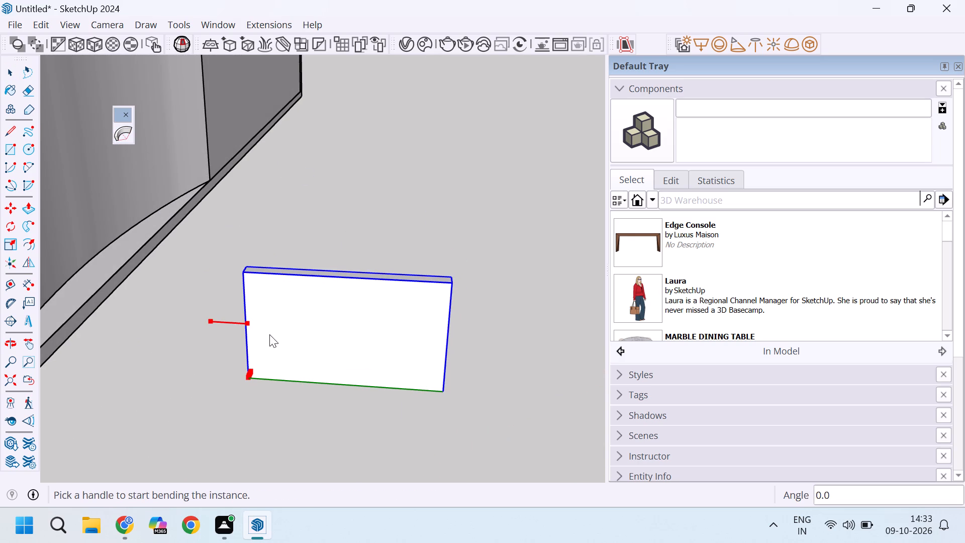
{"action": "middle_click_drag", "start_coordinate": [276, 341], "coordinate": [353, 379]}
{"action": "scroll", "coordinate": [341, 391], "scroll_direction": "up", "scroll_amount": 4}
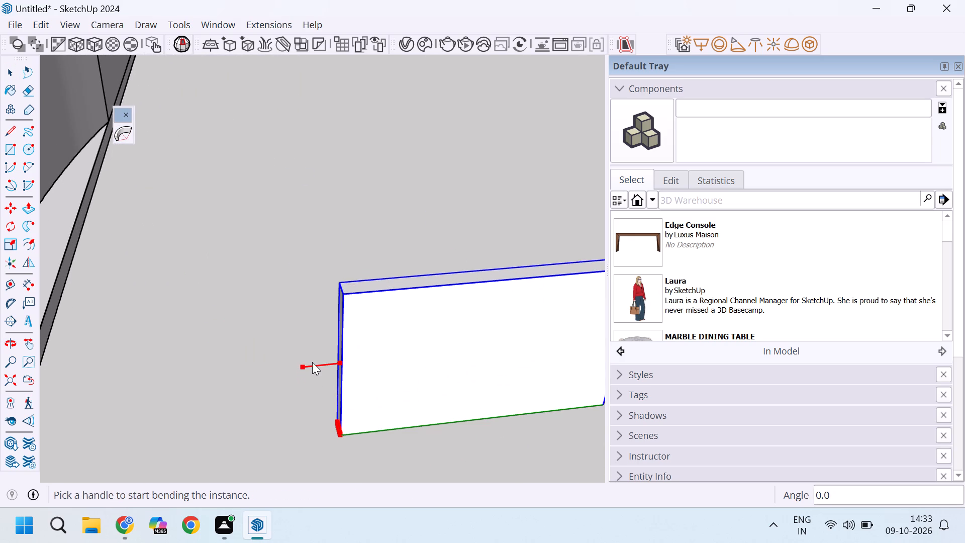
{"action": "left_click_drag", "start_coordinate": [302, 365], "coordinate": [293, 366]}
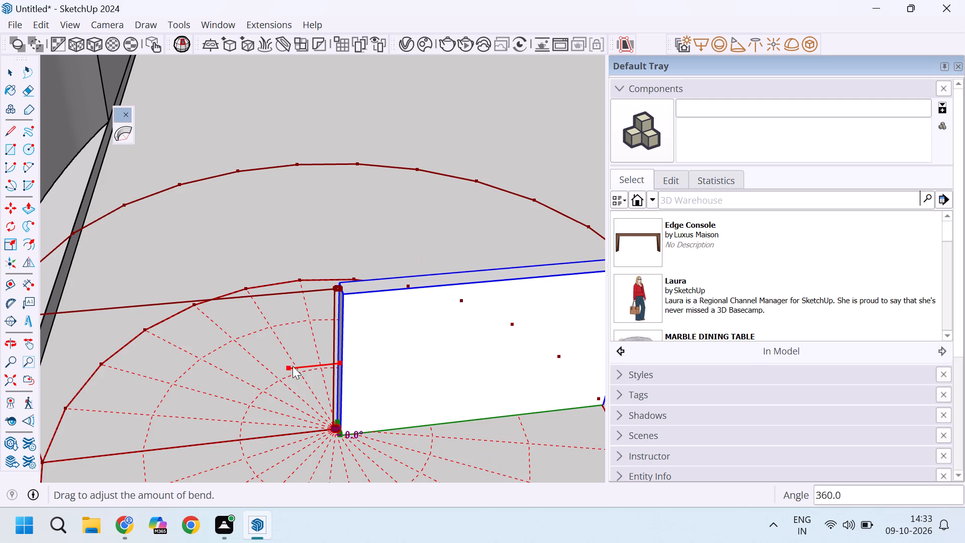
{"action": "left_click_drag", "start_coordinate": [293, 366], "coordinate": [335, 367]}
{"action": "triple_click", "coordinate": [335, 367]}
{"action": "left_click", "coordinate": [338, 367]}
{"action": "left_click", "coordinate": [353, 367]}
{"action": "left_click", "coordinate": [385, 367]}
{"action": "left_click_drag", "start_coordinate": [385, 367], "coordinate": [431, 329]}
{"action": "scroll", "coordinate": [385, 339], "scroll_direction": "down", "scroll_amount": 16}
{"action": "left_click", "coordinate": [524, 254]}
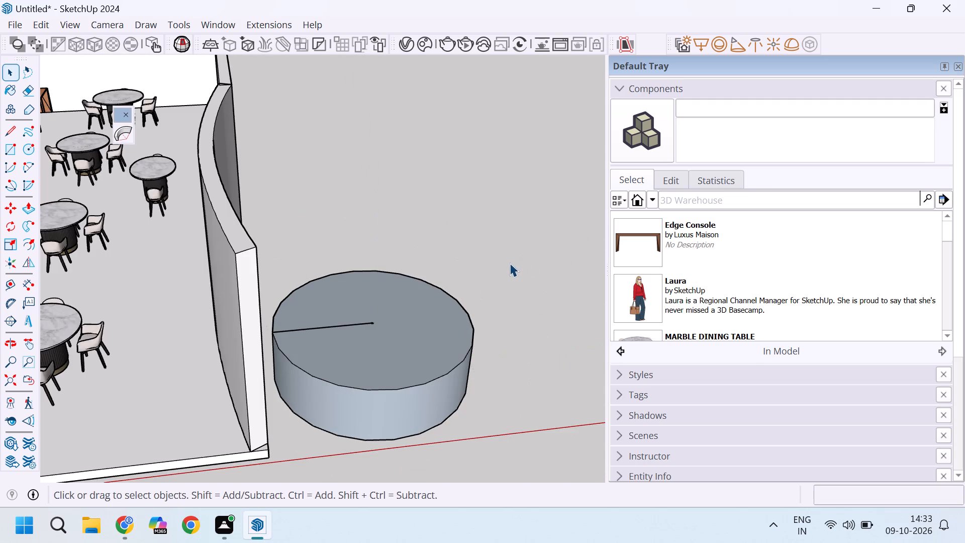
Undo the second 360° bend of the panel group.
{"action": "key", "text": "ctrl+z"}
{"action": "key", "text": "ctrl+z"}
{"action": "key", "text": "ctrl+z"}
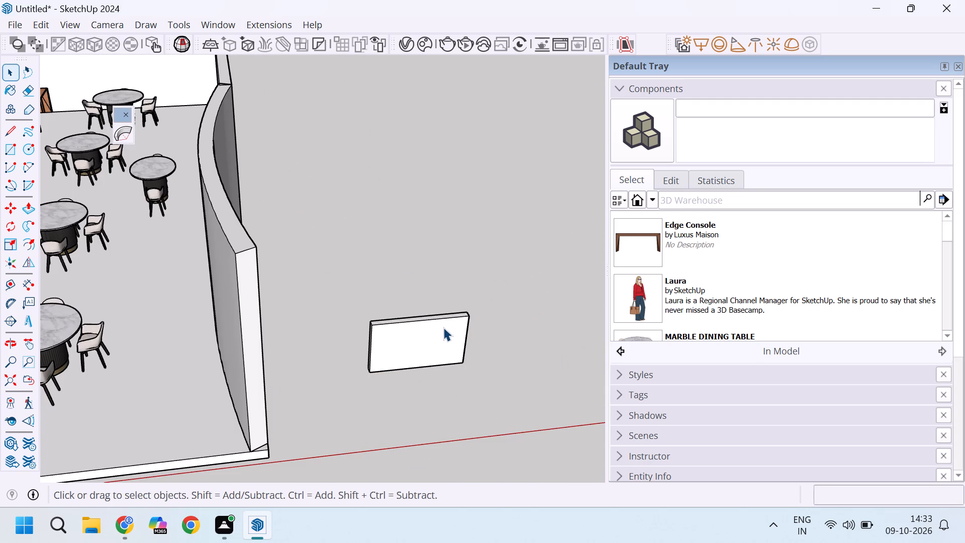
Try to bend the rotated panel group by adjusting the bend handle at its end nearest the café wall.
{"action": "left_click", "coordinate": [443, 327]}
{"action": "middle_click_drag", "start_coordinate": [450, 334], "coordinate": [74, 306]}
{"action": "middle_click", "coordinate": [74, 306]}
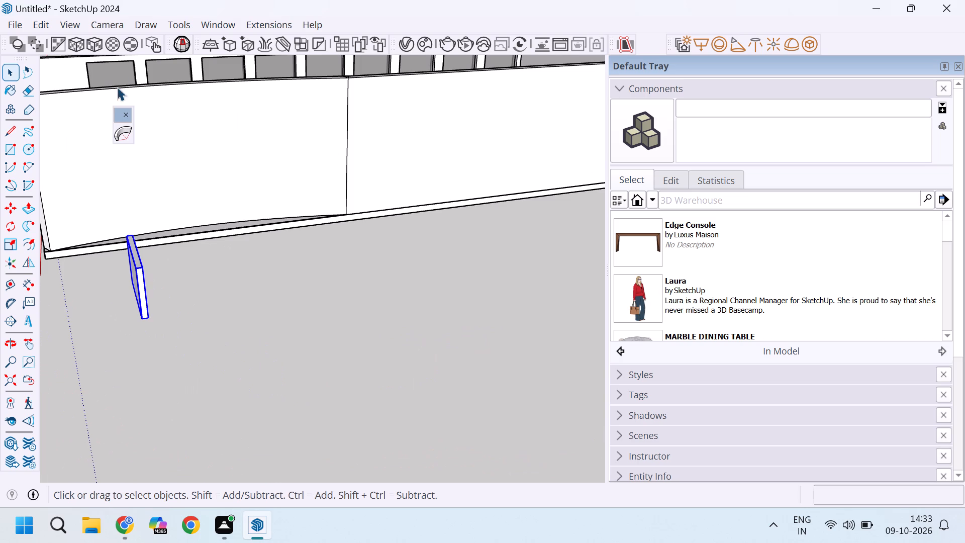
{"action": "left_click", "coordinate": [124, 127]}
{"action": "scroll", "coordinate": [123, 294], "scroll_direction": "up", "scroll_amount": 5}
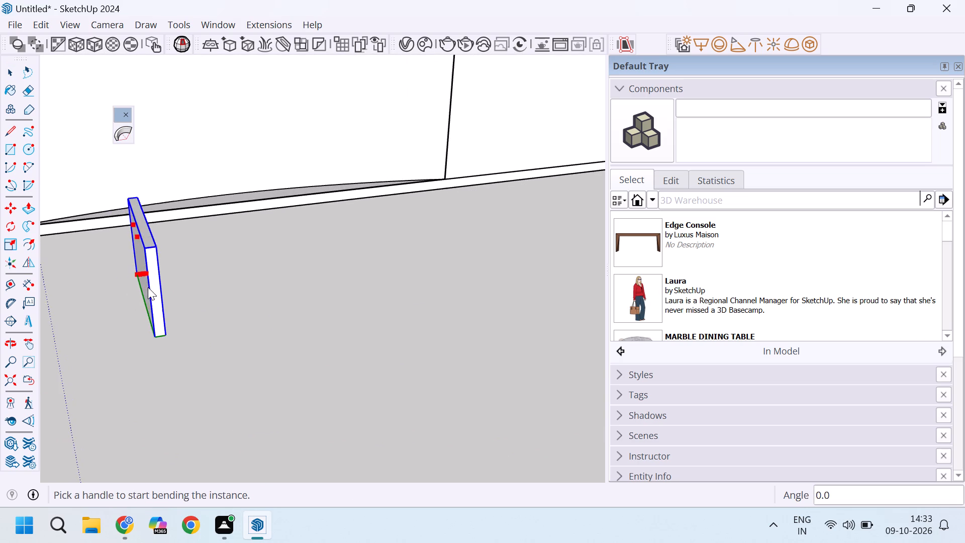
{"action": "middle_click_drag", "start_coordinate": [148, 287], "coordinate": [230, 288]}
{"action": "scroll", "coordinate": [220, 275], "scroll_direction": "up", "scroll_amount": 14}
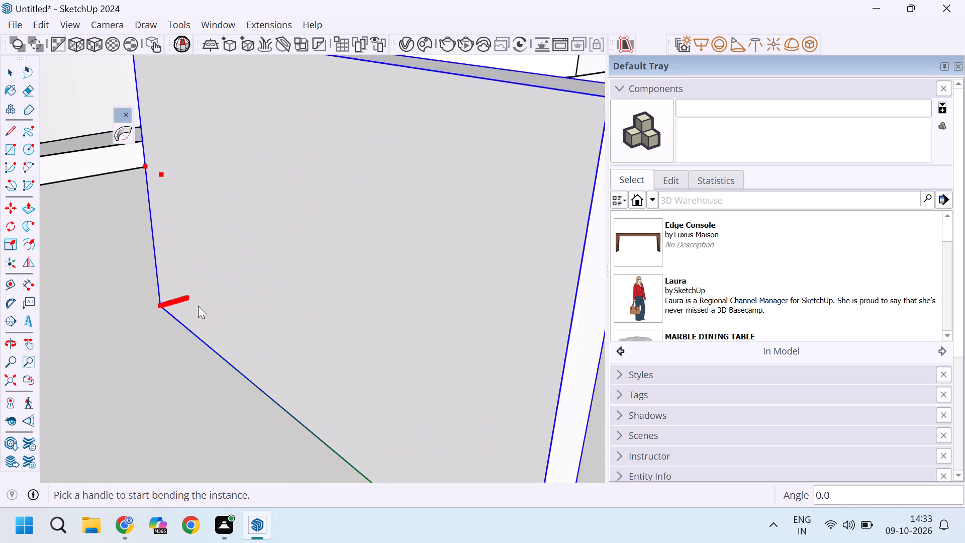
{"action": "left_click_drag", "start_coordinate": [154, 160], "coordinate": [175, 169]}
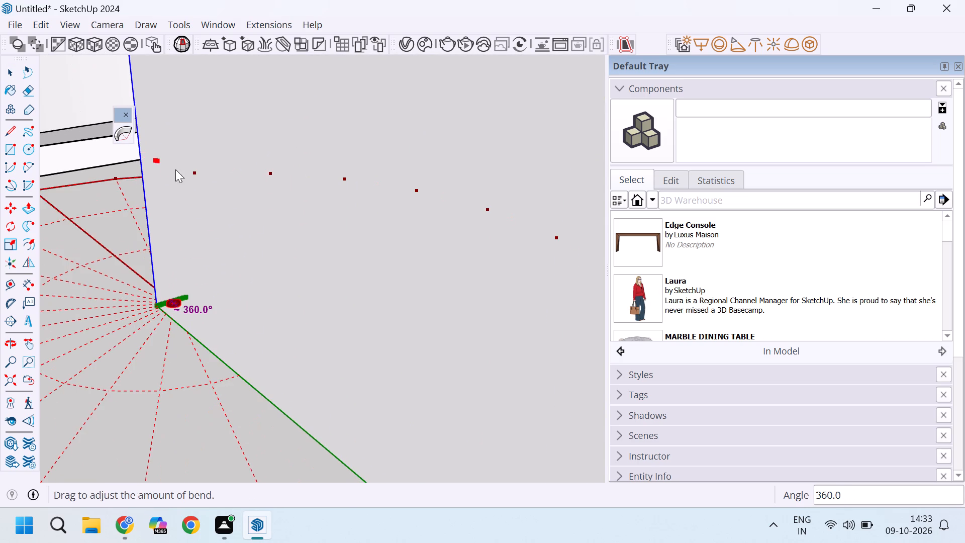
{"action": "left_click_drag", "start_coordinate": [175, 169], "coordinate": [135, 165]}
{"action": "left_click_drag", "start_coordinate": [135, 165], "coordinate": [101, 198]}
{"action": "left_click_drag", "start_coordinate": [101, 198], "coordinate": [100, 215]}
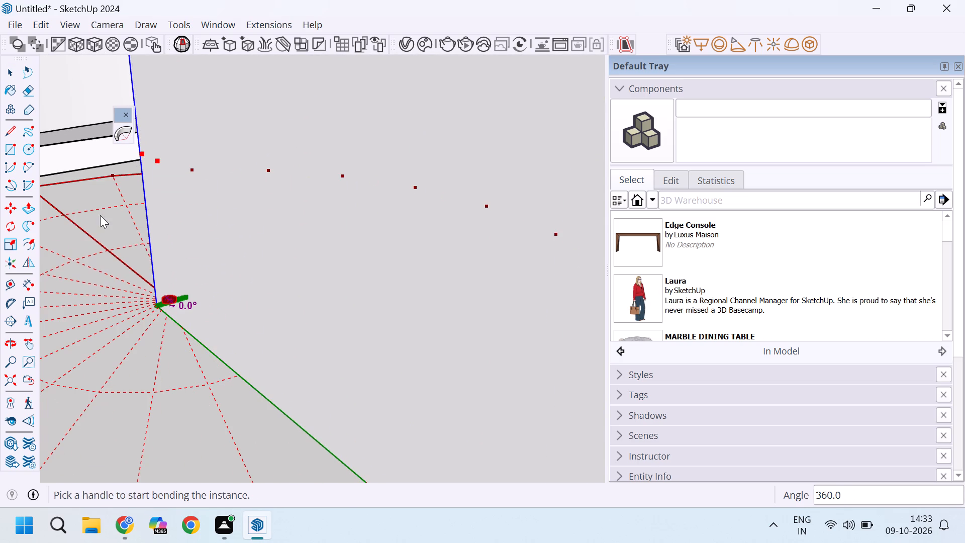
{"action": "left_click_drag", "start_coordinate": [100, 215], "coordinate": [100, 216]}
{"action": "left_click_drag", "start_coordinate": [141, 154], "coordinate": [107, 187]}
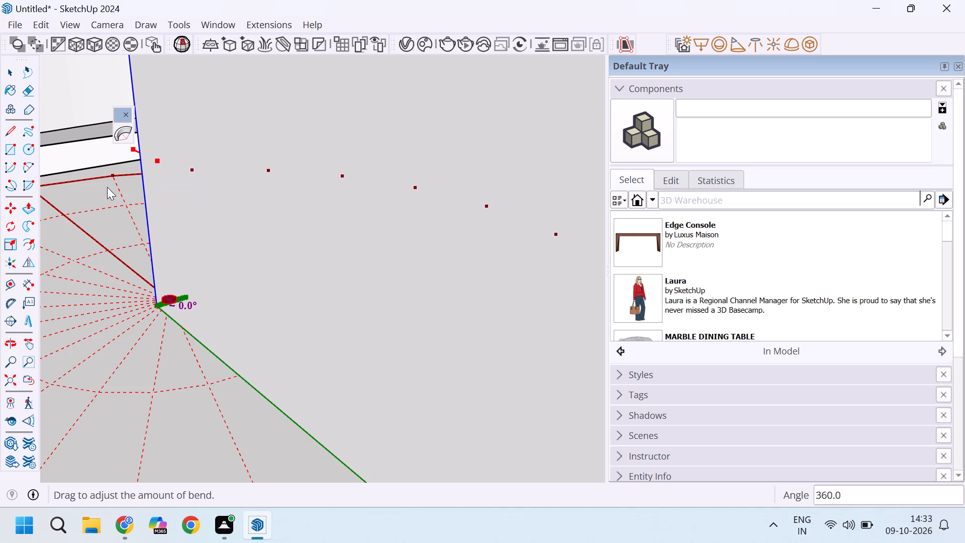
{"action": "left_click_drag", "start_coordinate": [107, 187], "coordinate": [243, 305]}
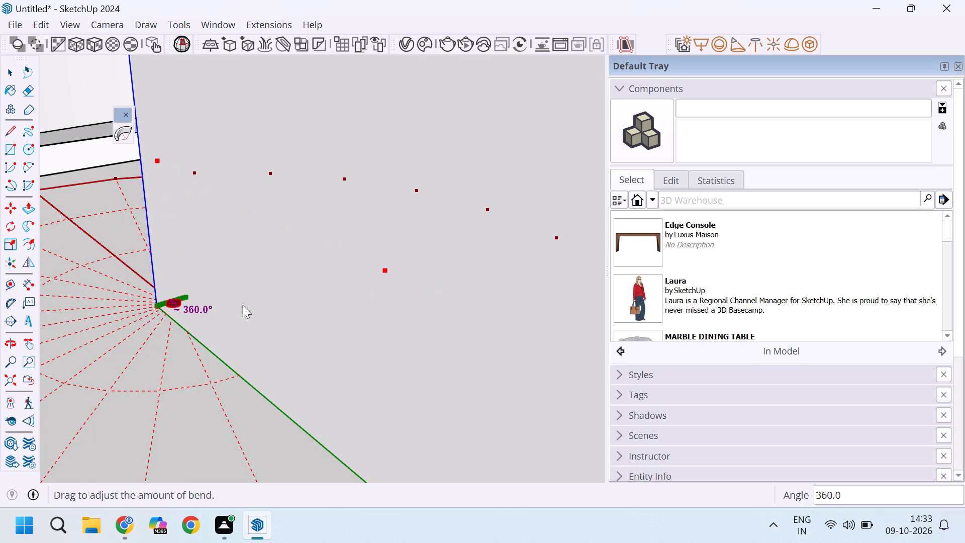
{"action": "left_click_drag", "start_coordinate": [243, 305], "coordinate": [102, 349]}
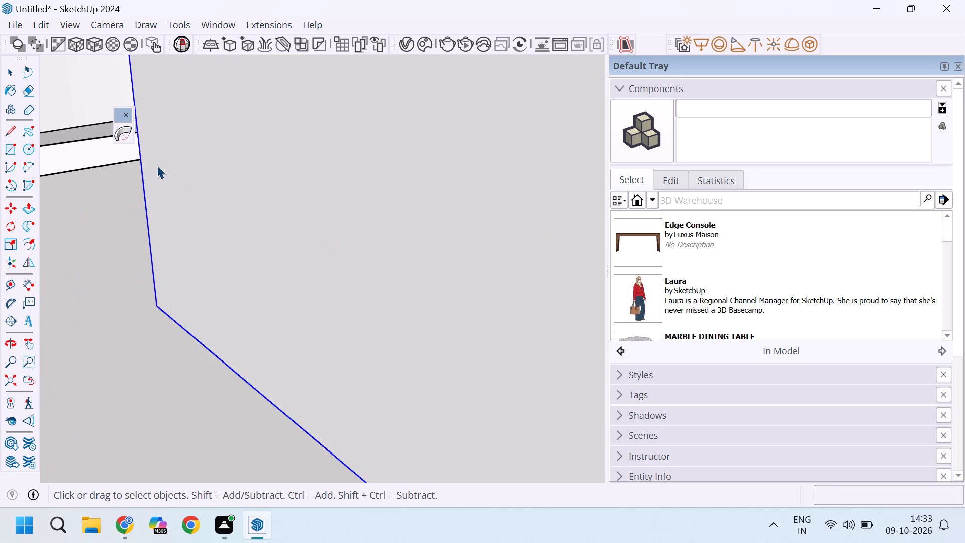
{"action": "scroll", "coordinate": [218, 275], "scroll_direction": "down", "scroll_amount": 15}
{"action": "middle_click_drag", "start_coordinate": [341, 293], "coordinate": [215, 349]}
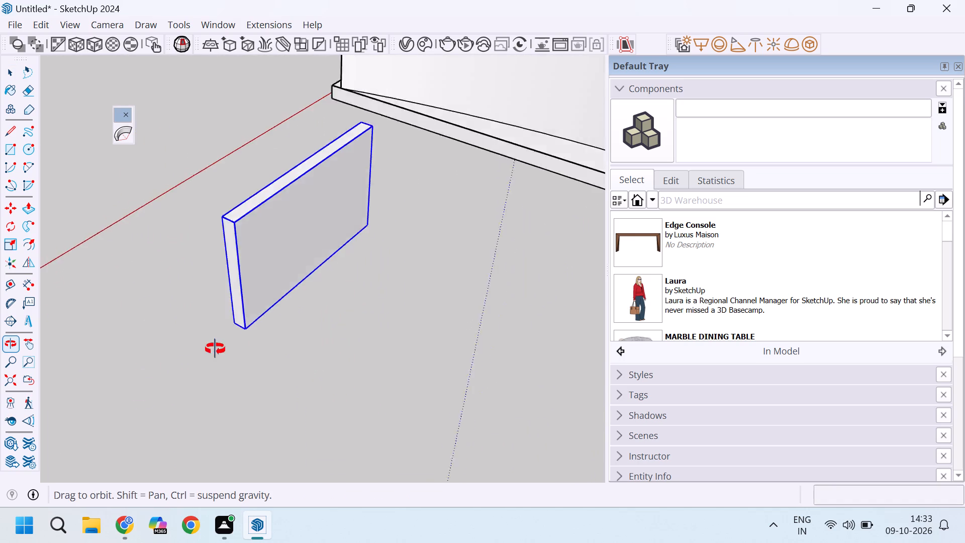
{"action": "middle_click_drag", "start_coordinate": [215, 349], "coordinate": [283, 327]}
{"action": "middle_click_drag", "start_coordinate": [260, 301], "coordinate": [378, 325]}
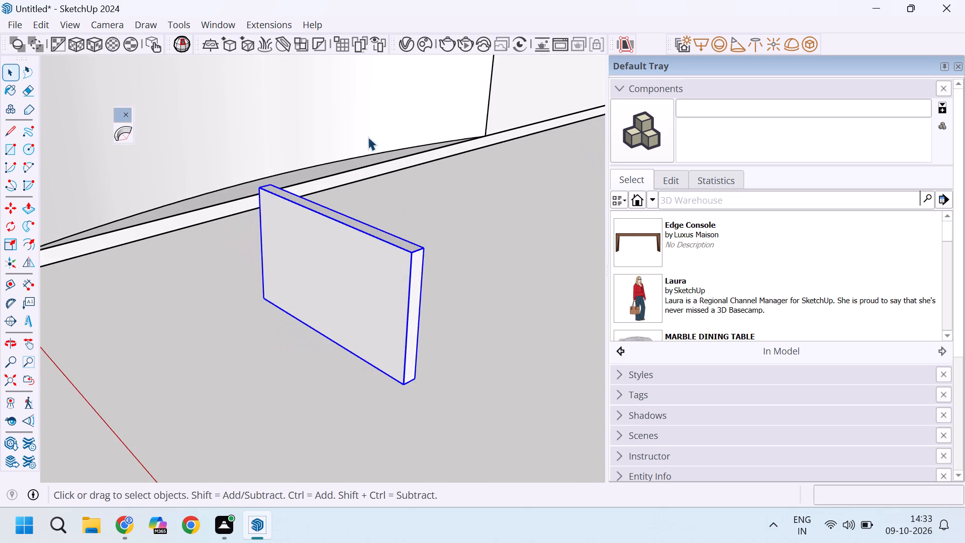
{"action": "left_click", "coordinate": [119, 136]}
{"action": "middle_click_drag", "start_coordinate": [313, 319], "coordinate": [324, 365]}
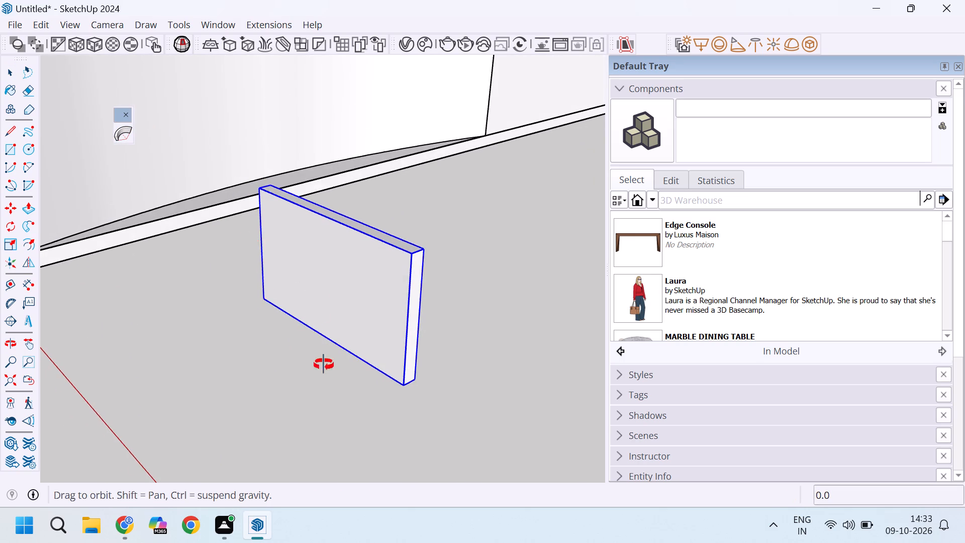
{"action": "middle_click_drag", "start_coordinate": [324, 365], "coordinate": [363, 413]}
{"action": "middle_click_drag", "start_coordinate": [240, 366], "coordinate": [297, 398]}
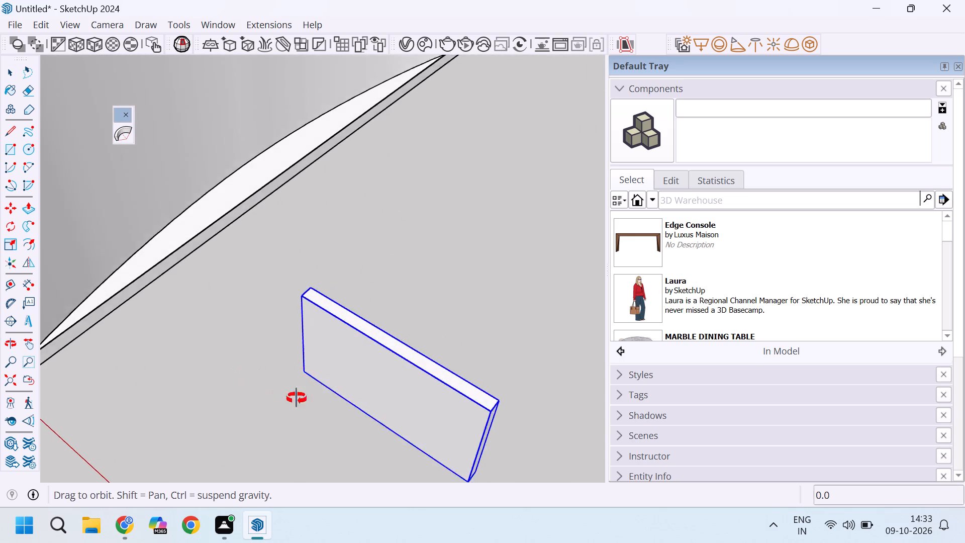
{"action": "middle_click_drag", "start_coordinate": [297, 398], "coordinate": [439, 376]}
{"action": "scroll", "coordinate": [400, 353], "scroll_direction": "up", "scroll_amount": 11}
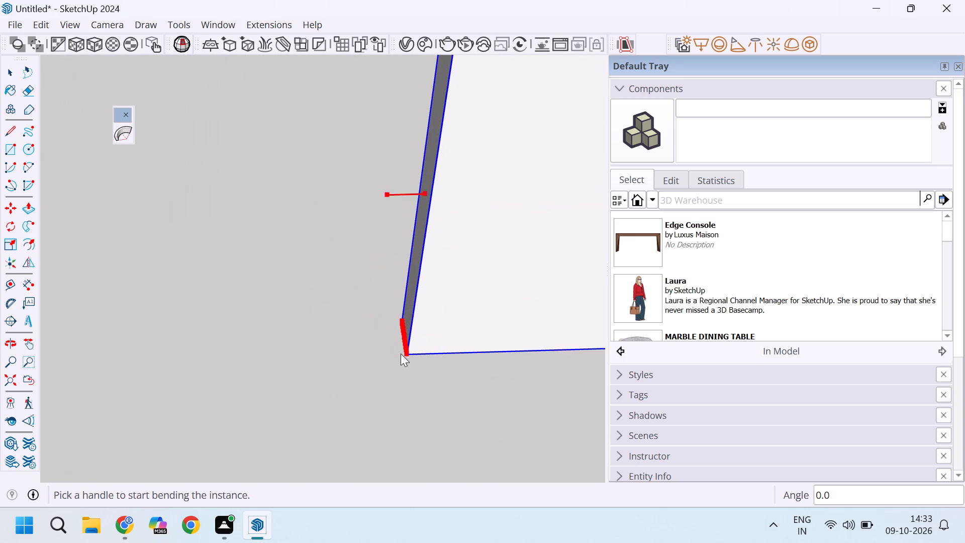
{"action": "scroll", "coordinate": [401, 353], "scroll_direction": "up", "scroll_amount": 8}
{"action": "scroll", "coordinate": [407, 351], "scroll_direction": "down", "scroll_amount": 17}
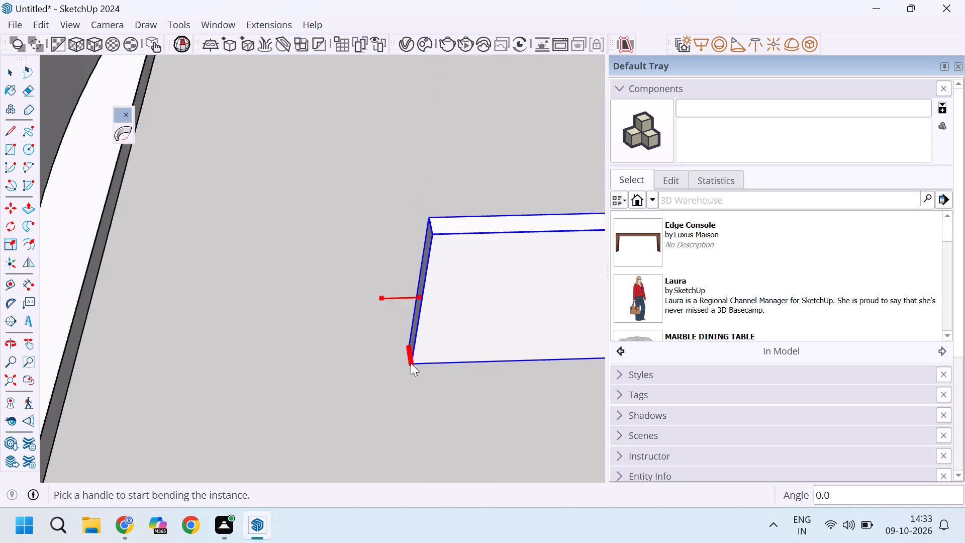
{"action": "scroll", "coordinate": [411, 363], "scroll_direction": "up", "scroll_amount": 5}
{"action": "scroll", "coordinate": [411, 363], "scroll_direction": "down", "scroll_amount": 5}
Undo the deletion of the original panel group.
{"action": "key", "text": "ctrl+z"}
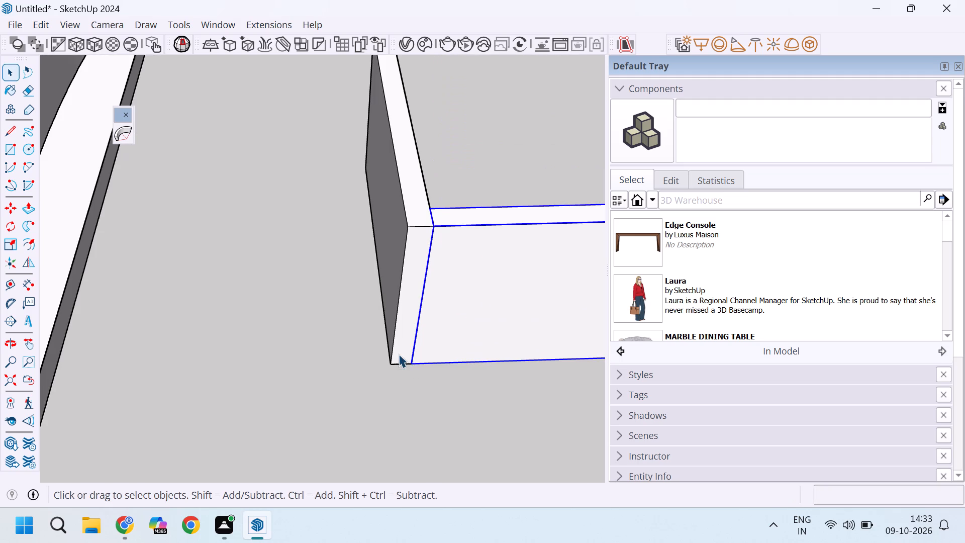
Delete the rotated copy of the panel group, keeping only the original panel.
{"action": "scroll", "coordinate": [399, 354], "scroll_direction": "up", "scroll_amount": 4}
{"action": "scroll", "coordinate": [399, 354], "scroll_direction": "down", "scroll_amount": 4}
{"action": "key", "text": "space"}
{"action": "left_click", "coordinate": [470, 254]}
{"action": "scroll", "coordinate": [465, 262], "scroll_direction": "down", "scroll_amount": 5}
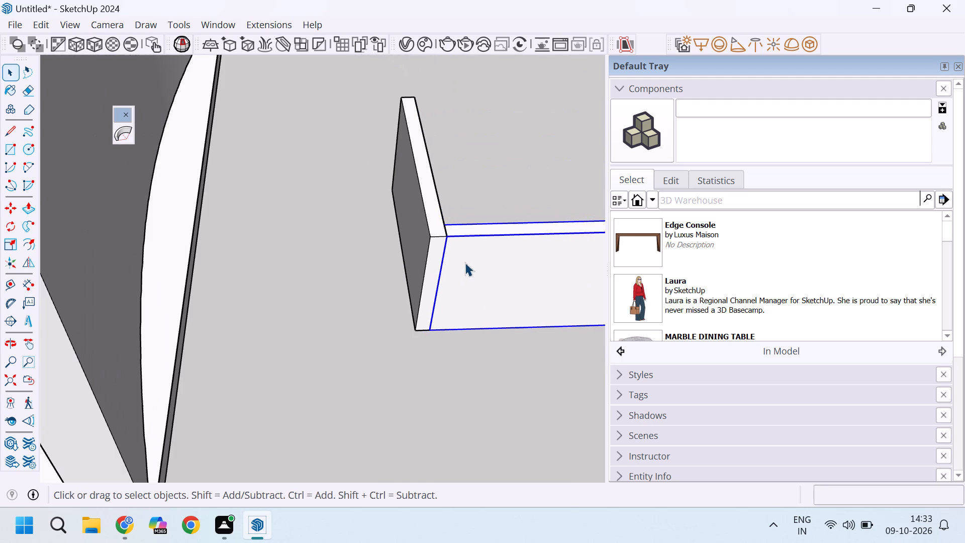
{"action": "key", "text": "Delete"}
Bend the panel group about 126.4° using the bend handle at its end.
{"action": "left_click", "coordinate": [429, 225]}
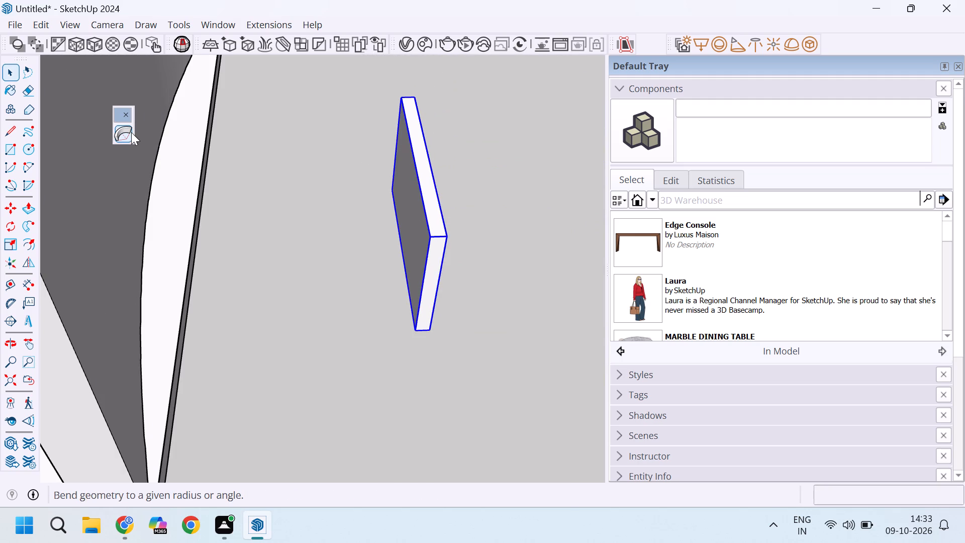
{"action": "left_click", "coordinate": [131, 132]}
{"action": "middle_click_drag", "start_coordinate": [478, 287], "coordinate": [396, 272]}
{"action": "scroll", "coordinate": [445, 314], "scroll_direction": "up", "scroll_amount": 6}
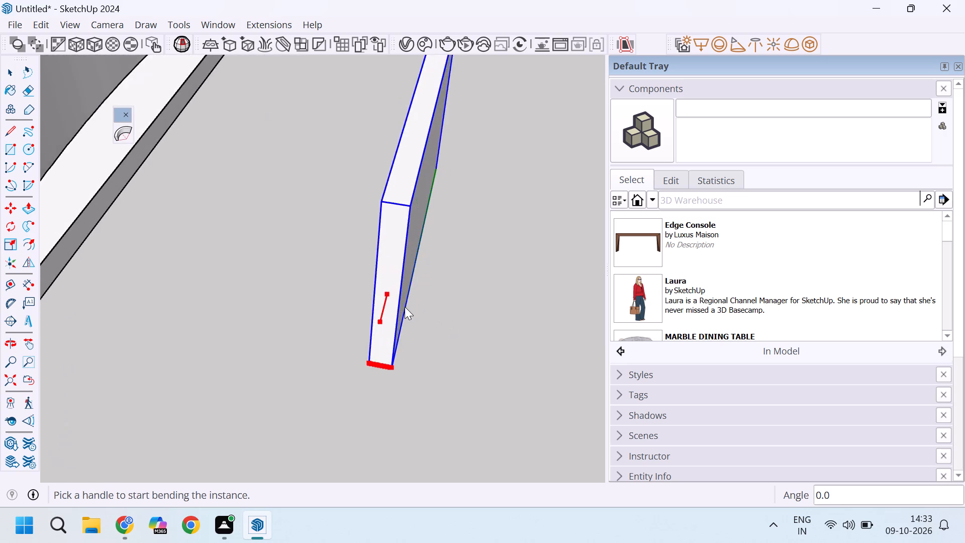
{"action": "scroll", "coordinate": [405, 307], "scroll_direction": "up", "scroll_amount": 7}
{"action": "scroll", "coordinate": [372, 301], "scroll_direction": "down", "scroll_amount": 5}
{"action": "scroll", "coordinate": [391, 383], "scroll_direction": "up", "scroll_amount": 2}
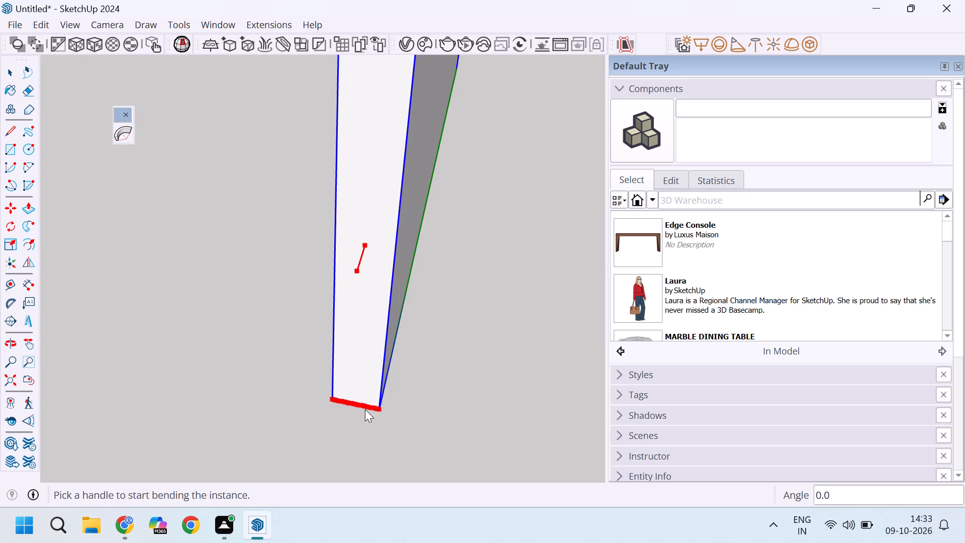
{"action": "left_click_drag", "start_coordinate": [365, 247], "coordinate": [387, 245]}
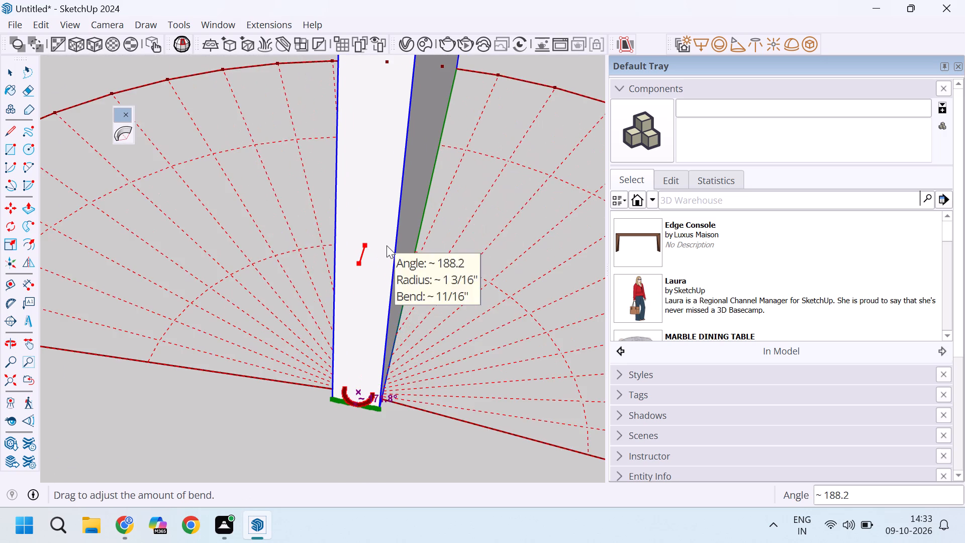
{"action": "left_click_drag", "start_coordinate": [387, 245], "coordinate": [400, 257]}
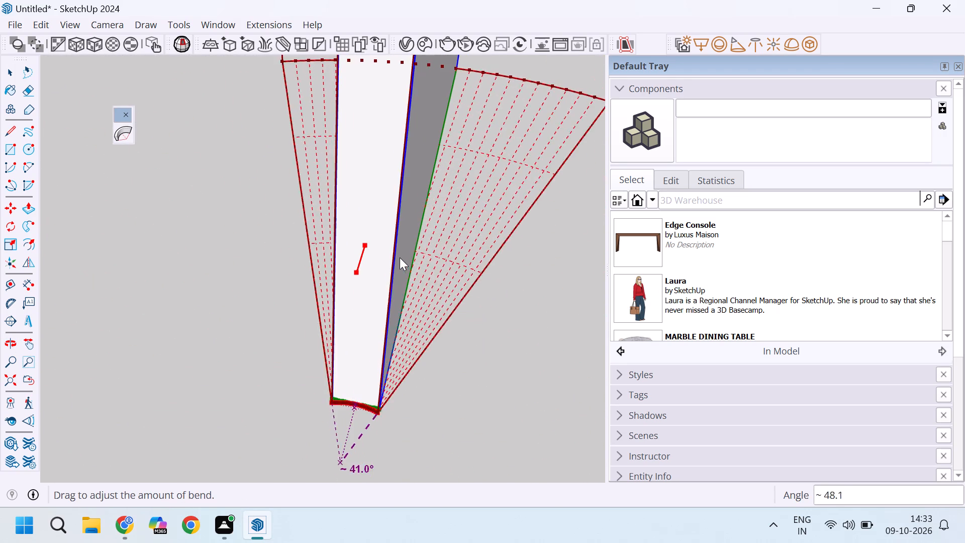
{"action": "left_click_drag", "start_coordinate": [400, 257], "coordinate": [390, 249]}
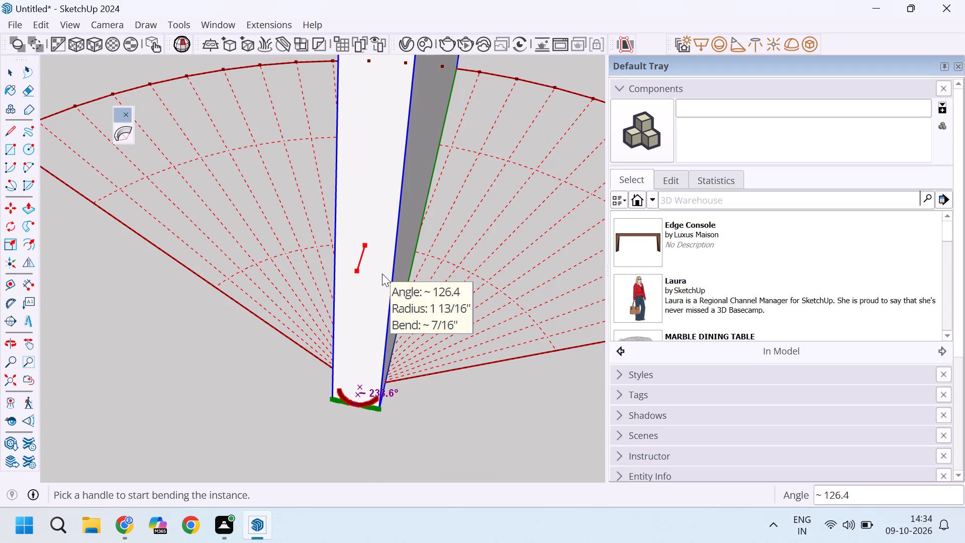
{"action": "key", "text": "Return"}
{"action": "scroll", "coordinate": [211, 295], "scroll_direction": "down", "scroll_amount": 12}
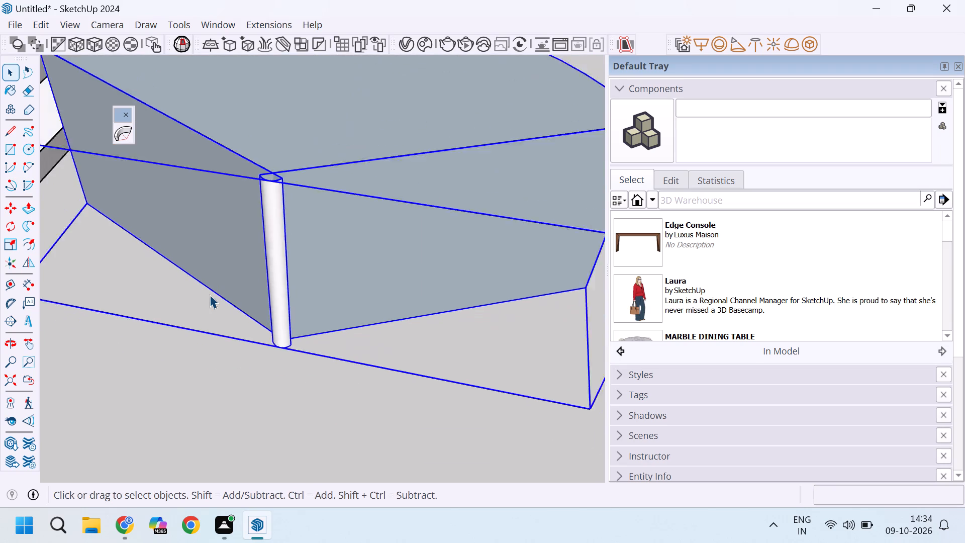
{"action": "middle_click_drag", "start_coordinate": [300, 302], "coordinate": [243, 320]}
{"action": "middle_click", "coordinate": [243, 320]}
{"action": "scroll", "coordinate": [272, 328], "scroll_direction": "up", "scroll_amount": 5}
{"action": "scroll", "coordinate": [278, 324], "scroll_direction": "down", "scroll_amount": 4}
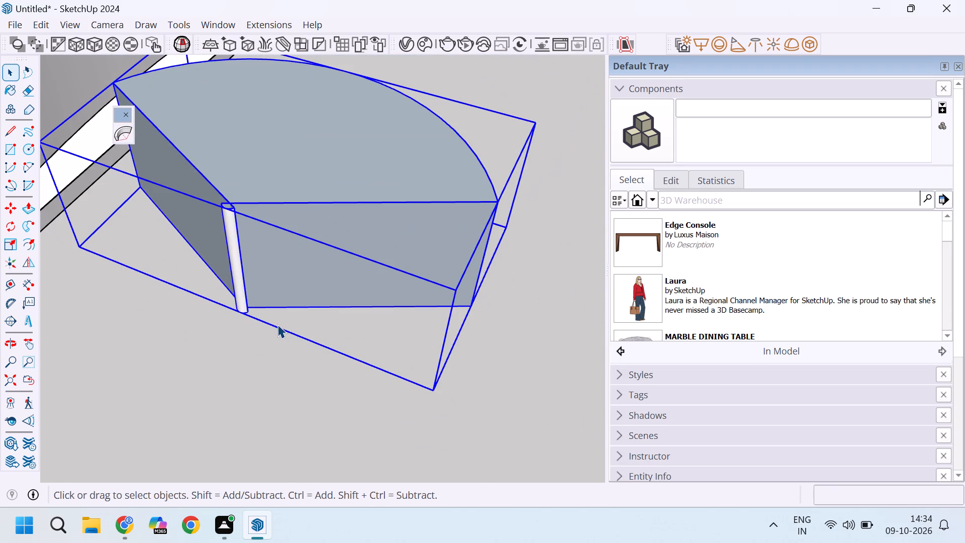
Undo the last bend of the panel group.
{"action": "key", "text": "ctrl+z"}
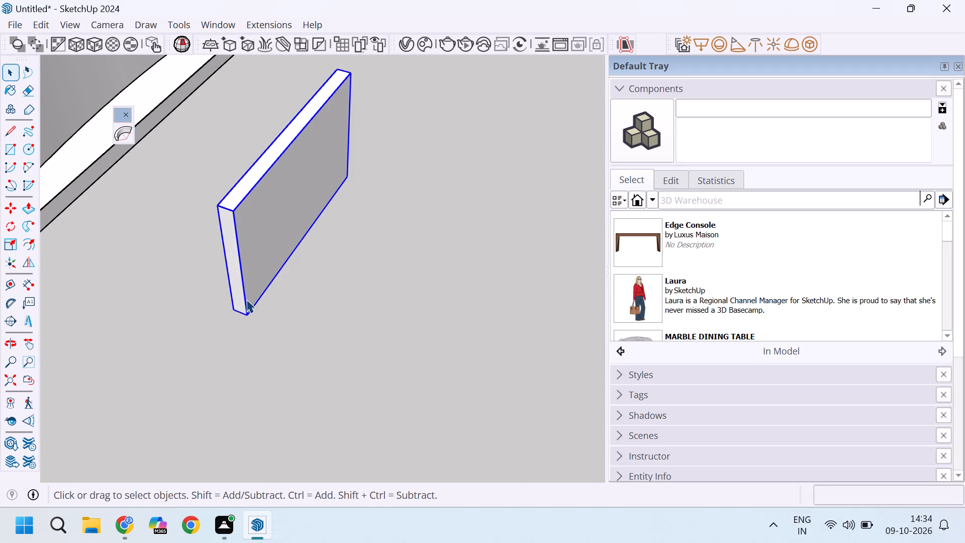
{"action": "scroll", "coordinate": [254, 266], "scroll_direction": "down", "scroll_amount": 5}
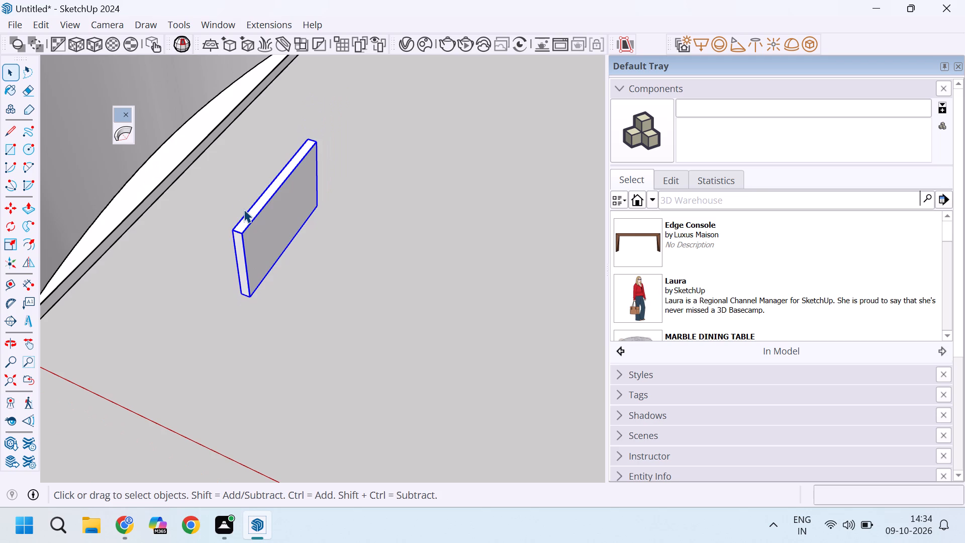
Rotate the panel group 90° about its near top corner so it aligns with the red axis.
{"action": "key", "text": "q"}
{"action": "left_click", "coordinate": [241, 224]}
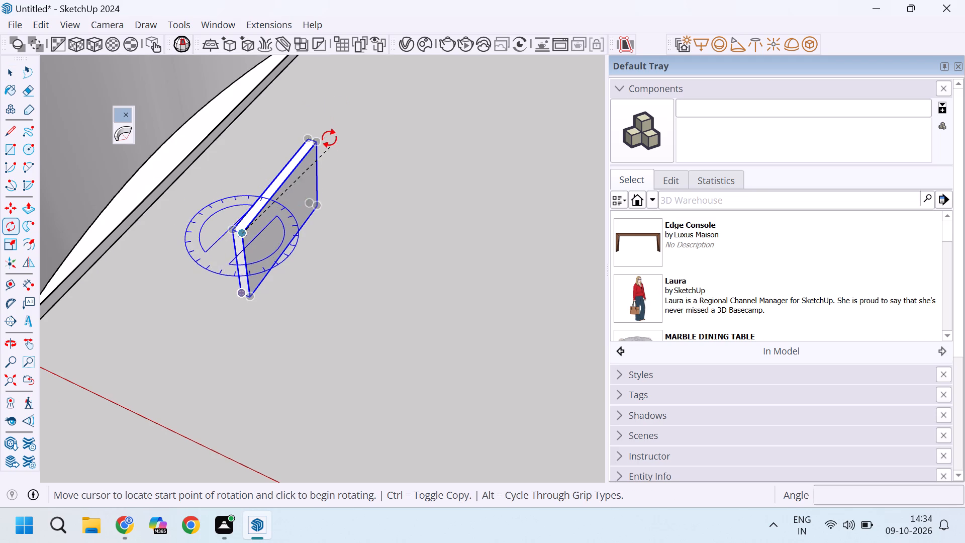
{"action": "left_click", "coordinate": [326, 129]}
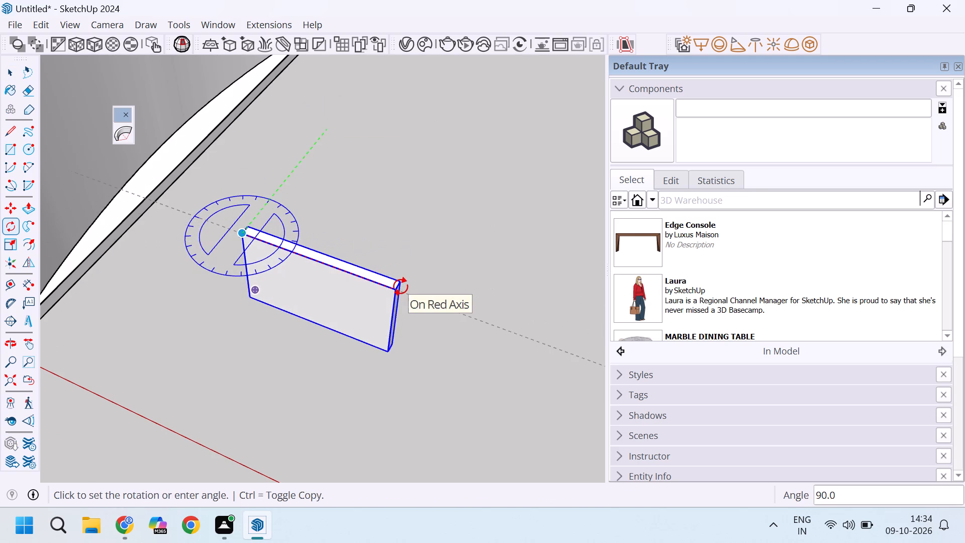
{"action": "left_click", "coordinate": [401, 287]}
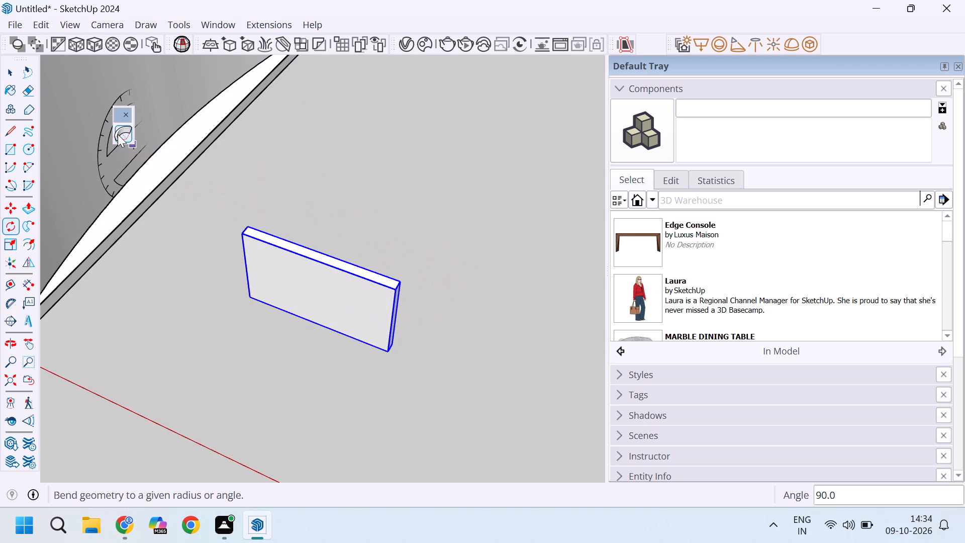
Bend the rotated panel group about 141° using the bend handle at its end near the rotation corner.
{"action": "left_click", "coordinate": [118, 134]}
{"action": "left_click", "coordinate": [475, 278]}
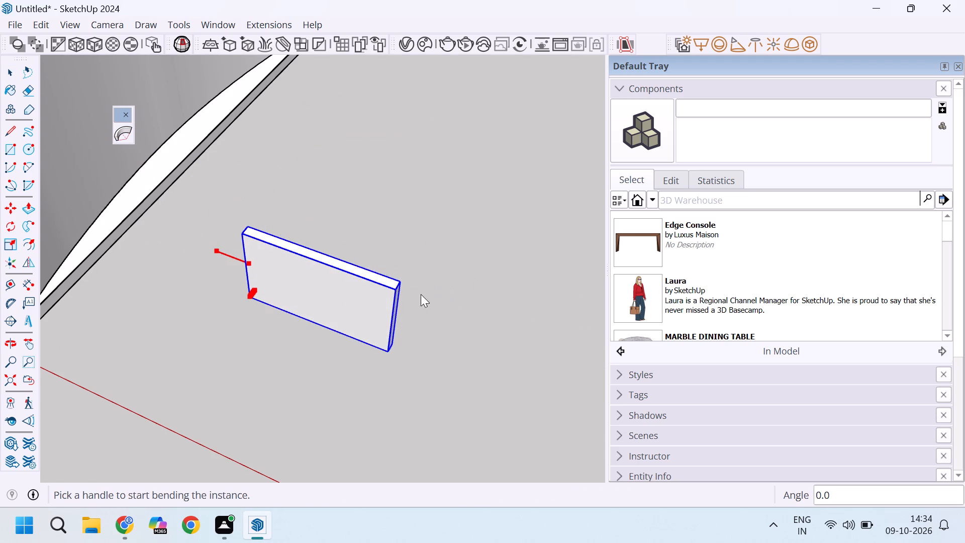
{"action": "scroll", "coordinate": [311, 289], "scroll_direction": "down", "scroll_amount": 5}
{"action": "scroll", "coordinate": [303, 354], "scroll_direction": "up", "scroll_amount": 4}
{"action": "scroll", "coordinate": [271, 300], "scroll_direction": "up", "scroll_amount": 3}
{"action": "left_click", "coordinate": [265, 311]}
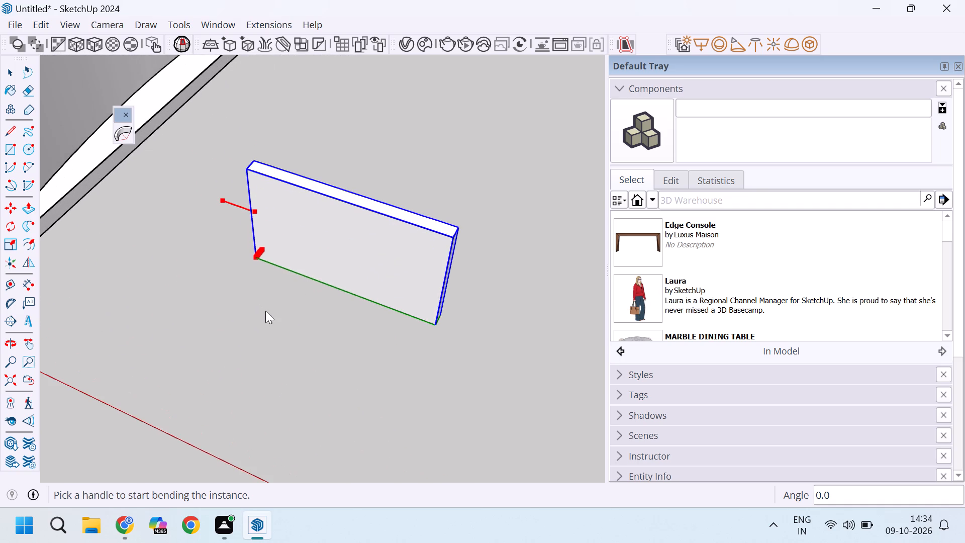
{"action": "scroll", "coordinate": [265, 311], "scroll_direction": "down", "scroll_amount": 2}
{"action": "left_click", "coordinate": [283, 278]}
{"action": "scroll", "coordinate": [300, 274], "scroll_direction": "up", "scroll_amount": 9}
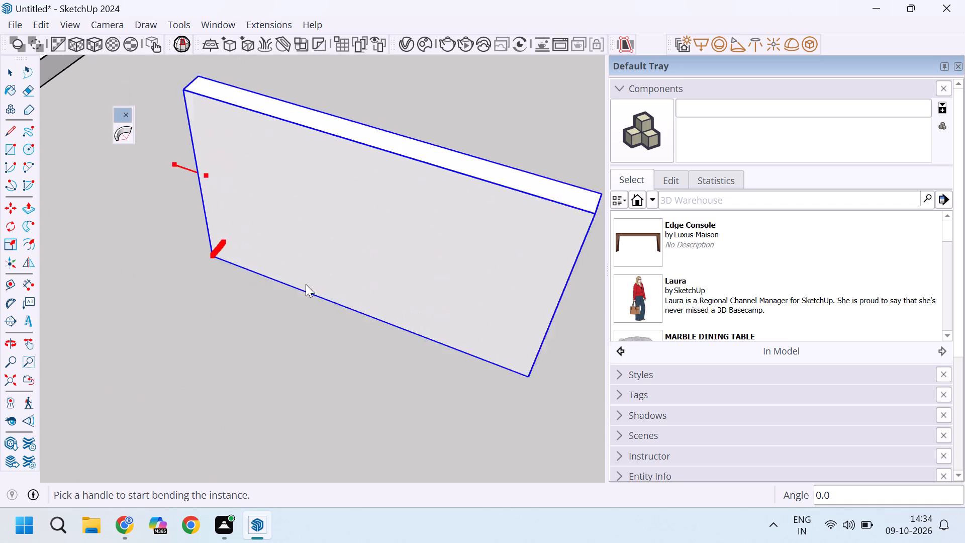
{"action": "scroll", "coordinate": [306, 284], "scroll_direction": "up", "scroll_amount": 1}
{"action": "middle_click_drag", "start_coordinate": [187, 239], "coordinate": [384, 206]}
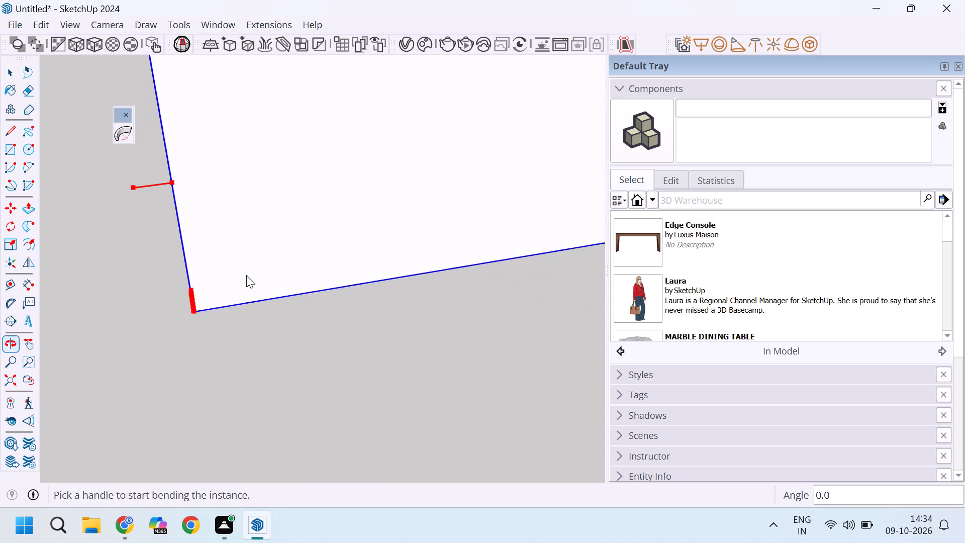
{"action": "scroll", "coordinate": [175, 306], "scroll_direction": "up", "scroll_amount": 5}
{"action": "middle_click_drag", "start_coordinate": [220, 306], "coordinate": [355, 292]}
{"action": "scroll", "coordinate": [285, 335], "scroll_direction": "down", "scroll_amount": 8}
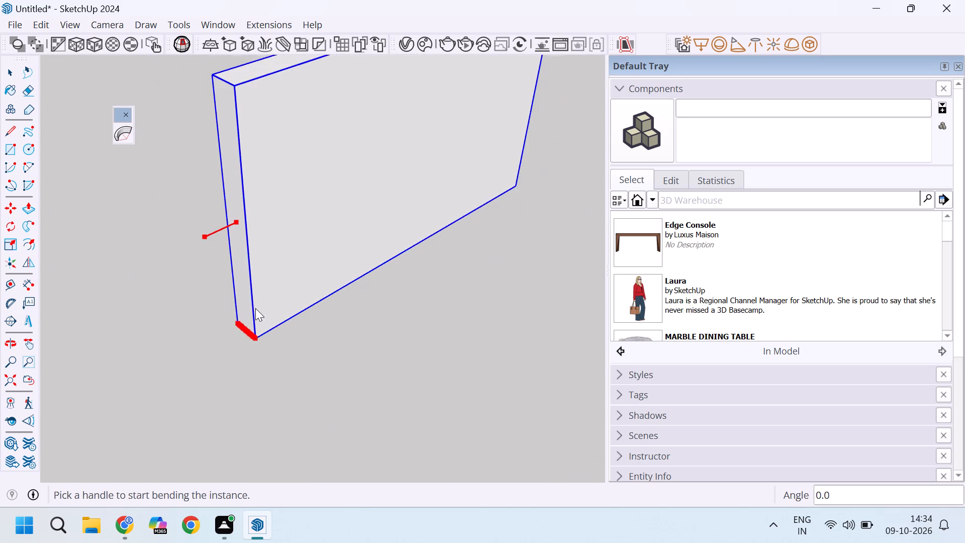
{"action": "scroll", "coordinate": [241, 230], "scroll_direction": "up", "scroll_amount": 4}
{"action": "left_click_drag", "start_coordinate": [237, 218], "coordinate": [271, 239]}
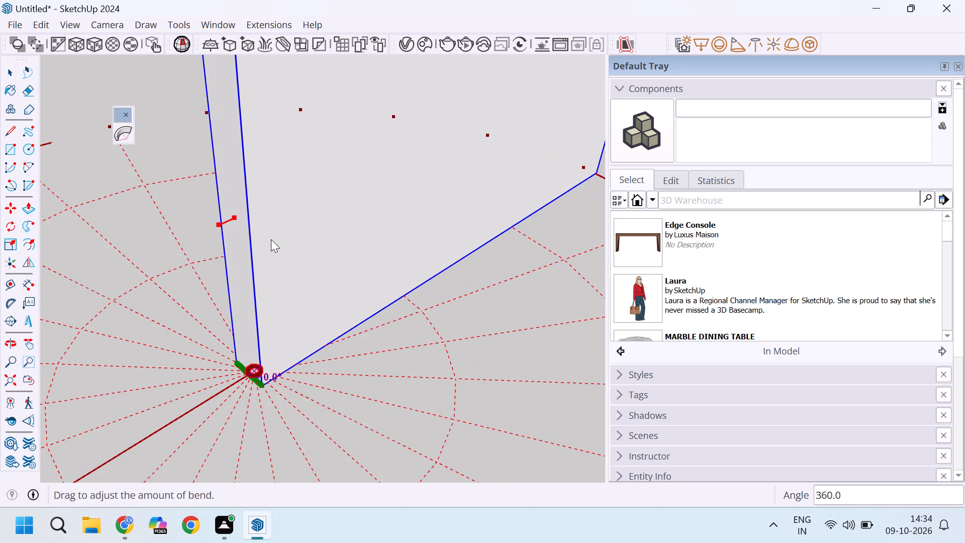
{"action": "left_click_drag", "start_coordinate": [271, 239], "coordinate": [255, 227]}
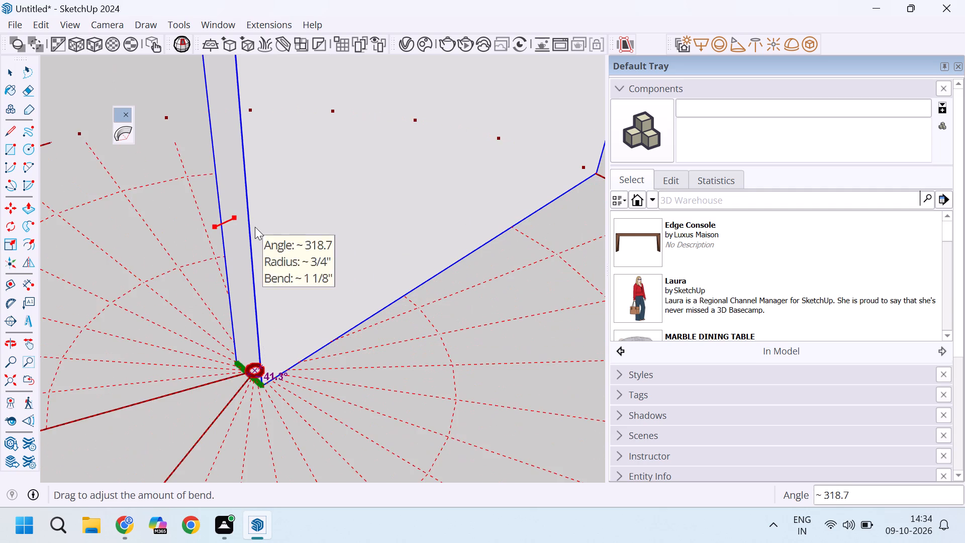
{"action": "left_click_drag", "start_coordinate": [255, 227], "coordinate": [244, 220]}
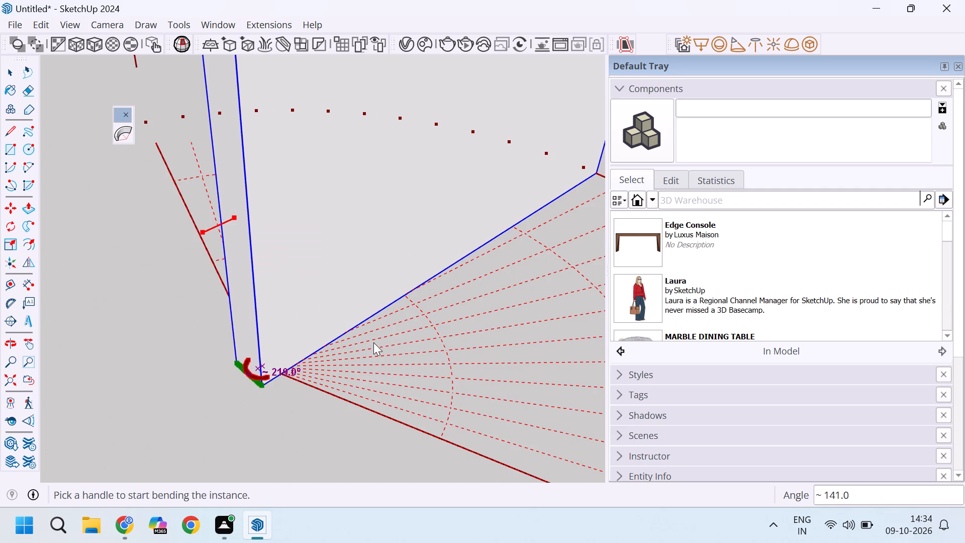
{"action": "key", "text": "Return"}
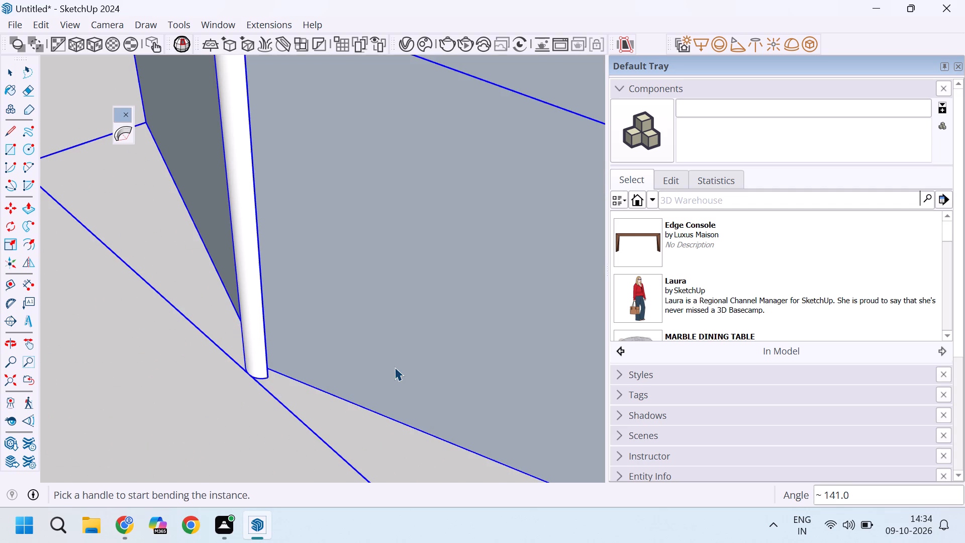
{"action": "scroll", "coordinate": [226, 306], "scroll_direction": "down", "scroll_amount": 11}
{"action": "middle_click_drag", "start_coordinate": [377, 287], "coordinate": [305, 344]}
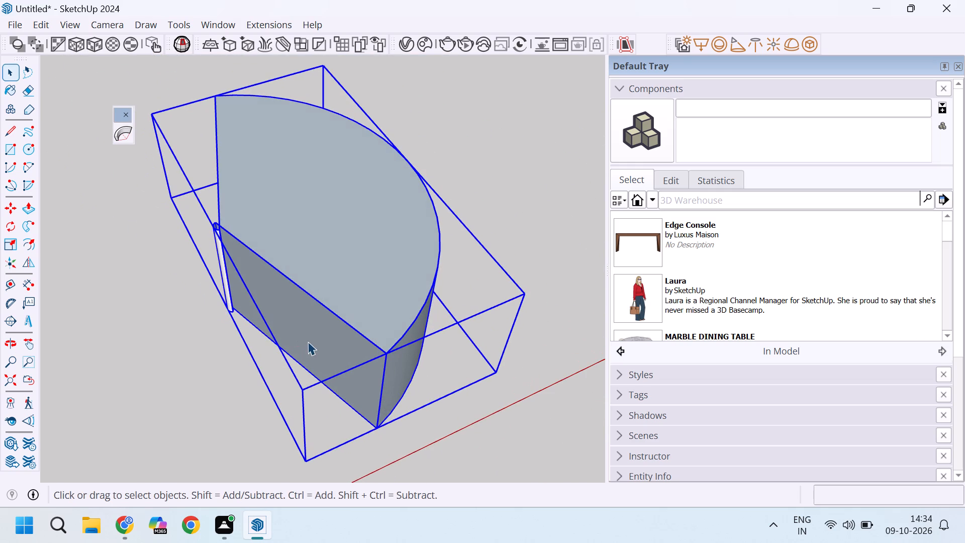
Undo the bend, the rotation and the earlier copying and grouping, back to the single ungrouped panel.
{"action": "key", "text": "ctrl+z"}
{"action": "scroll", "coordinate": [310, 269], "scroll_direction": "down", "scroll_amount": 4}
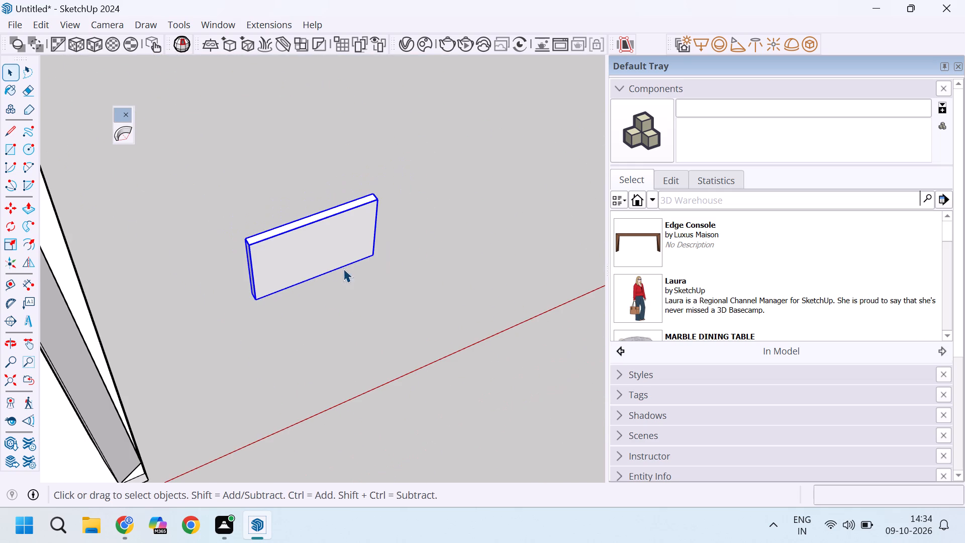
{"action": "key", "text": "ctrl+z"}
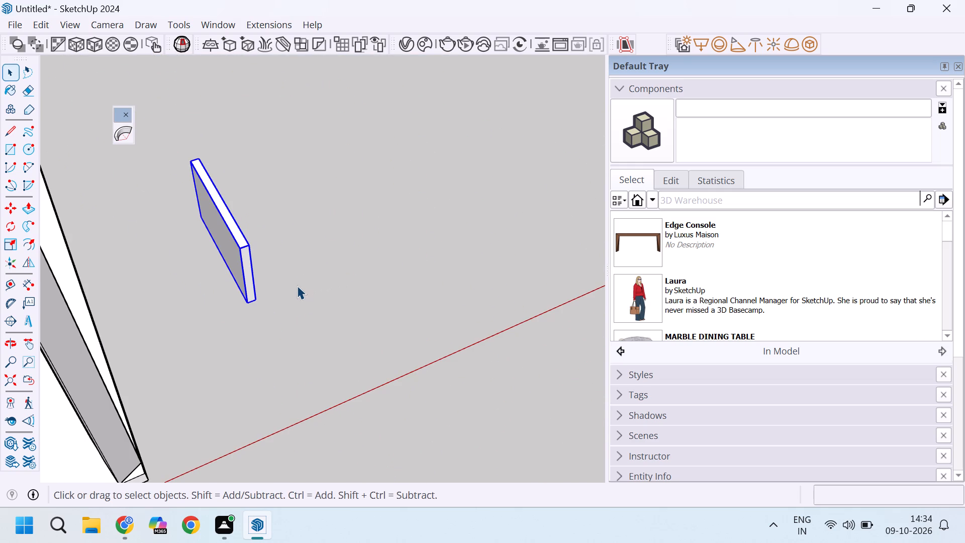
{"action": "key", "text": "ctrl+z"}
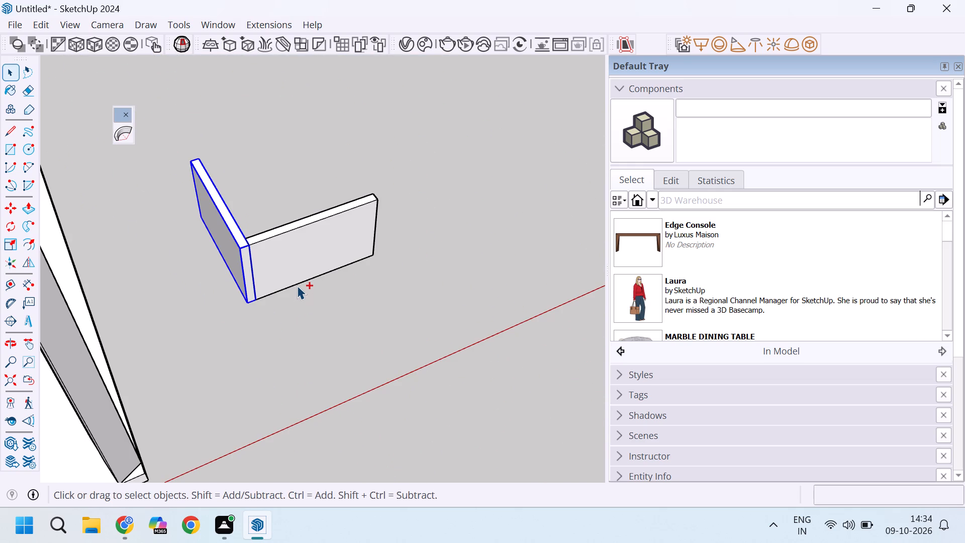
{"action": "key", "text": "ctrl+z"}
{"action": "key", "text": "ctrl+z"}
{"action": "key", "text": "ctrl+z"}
Delete the whole ungrouped panel standing outside the curved wall.
{"action": "scroll", "coordinate": [297, 286], "scroll_direction": "down", "scroll_amount": 7}
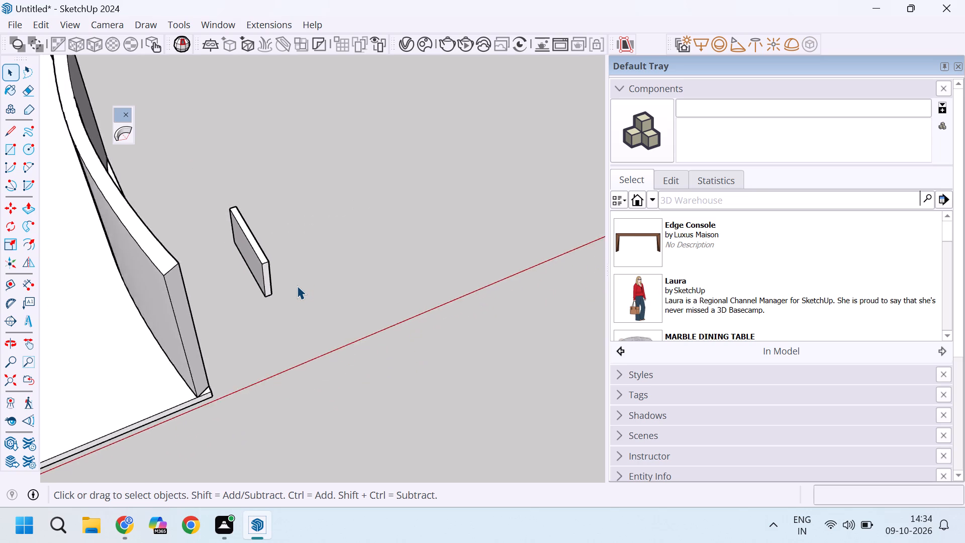
{"action": "scroll", "coordinate": [297, 286], "scroll_direction": "down", "scroll_amount": 5}
{"action": "scroll", "coordinate": [306, 305], "scroll_direction": "up", "scroll_amount": 1}
{"action": "middle_click_drag", "start_coordinate": [306, 305], "coordinate": [256, 312]}
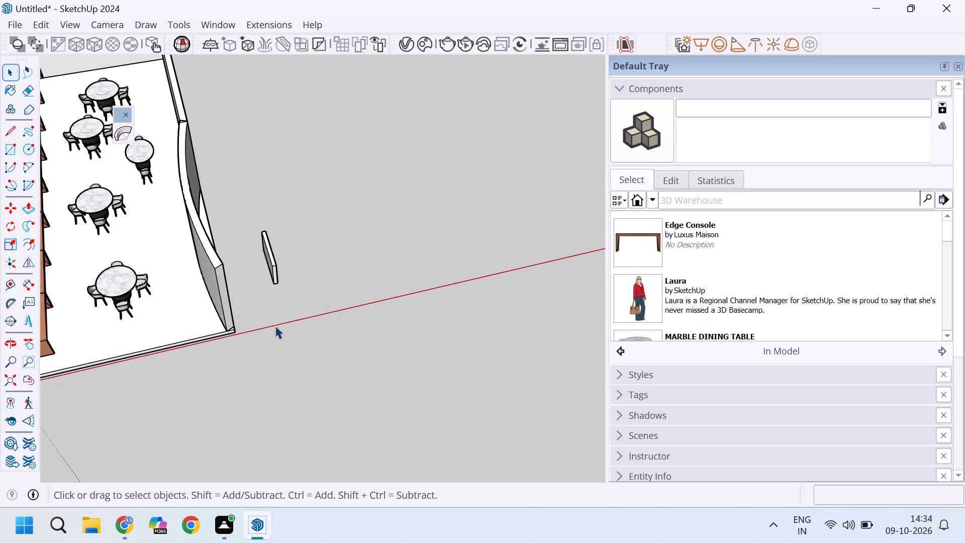
{"action": "scroll", "coordinate": [210, 339], "scroll_direction": "up", "scroll_amount": 3}
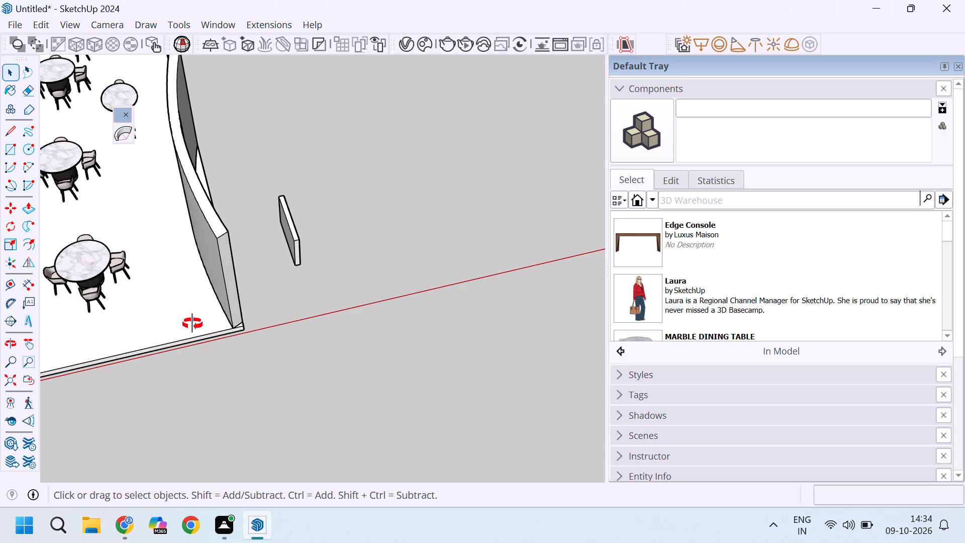
{"action": "middle_click_drag", "start_coordinate": [193, 324], "coordinate": [72, 321]}
{"action": "scroll", "coordinate": [252, 256], "scroll_direction": "up", "scroll_amount": 4}
{"action": "left_click", "coordinate": [298, 218]}
{"action": "scroll", "coordinate": [298, 218], "scroll_direction": "up", "scroll_amount": 8}
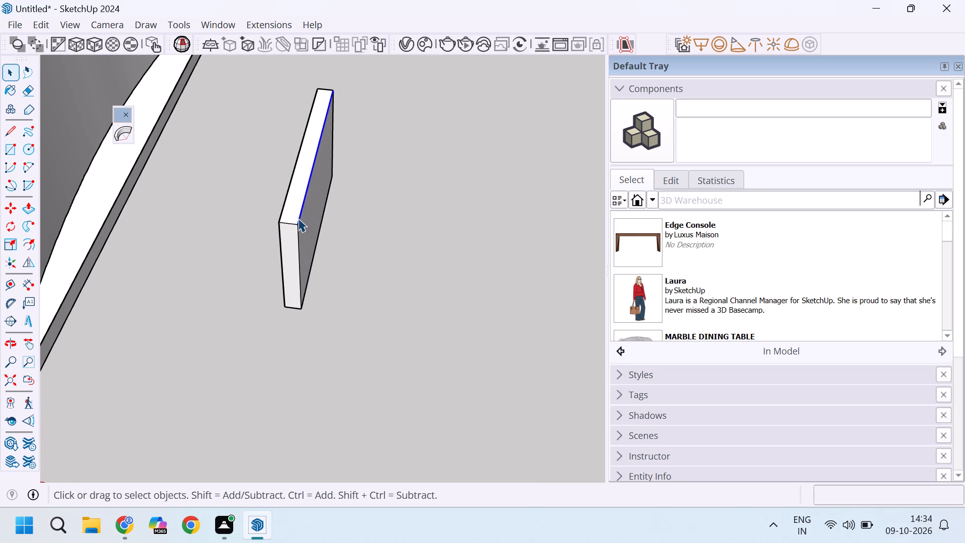
{"action": "triple_click", "coordinate": [306, 227]}
{"action": "key", "text": "Delete"}
Draw a 6' by 4" rectangle on the ground outside the curved wall, with its length along the red axis.
{"action": "scroll", "coordinate": [314, 236], "scroll_direction": "down", "scroll_amount": 7}
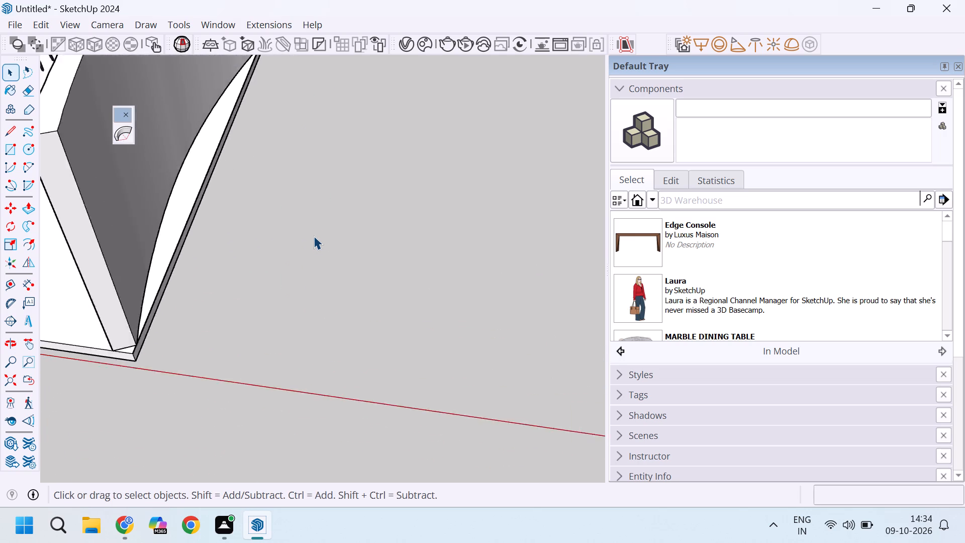
{"action": "scroll", "coordinate": [314, 236], "scroll_direction": "down", "scroll_amount": 4}
{"action": "scroll", "coordinate": [307, 291], "scroll_direction": "up", "scroll_amount": 3}
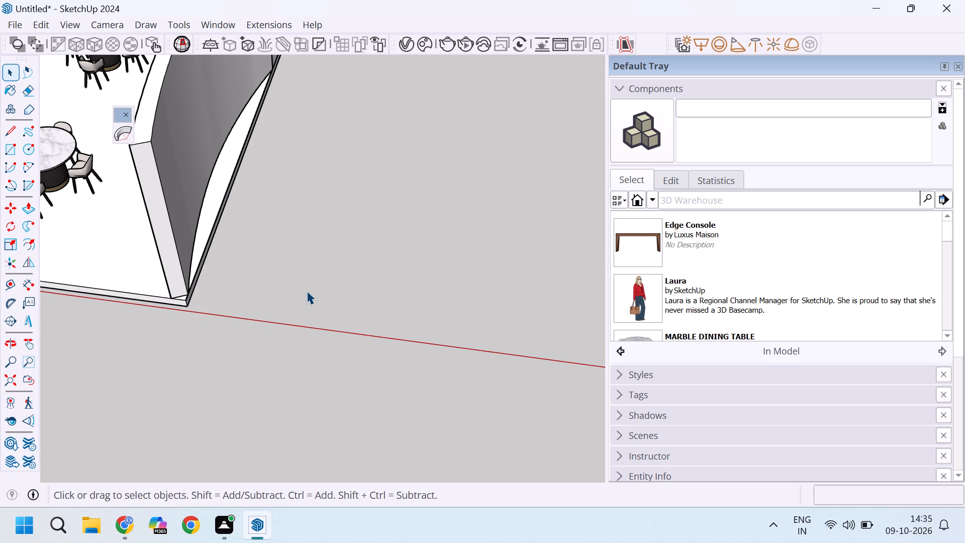
{"action": "key", "text": "r"}
{"action": "left_click", "coordinate": [321, 262]}
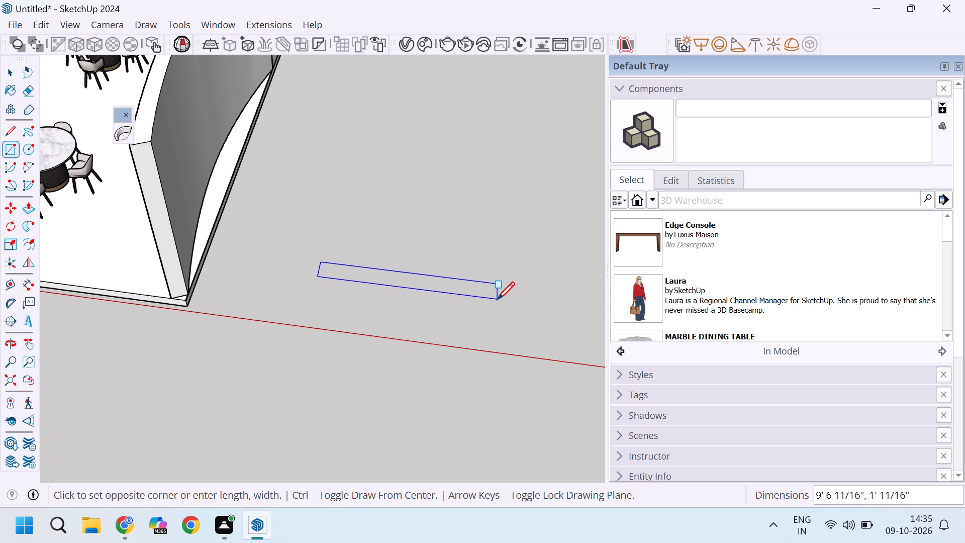
{"action": "type", "text": "6'"}
{"action": "key", "text": "comma"}
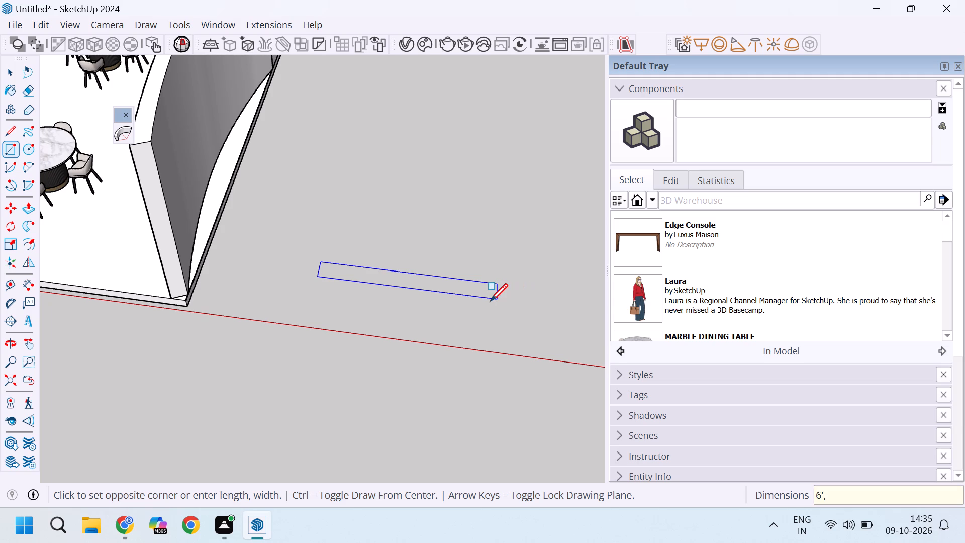
{"action": "key", "text": "4"}
{"action": "key", "text": "Return"}
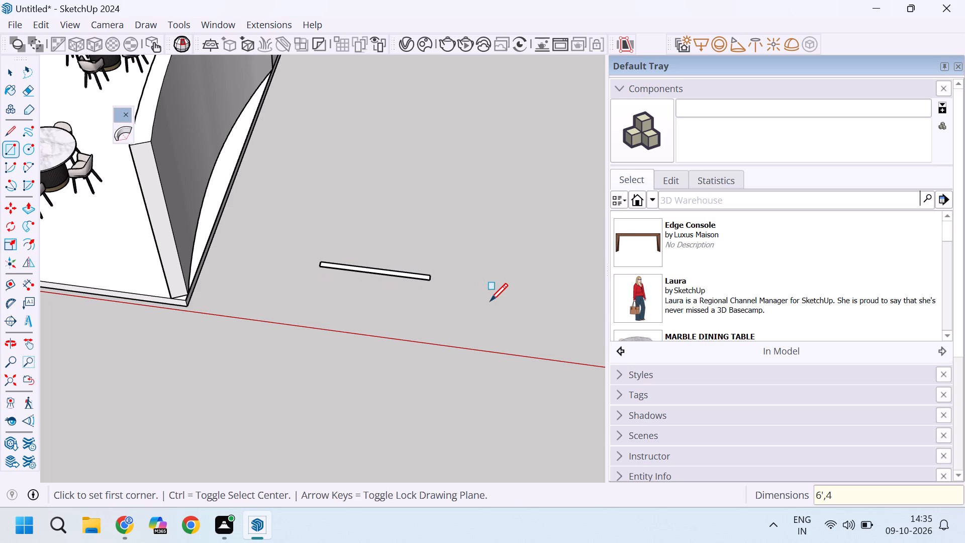
Extrude the 6' by 4" rectangle outside the curved wall upward to a height of 3'.
{"action": "scroll", "coordinate": [352, 226], "scroll_direction": "up", "scroll_amount": 5}
{"action": "scroll", "coordinate": [404, 285], "scroll_direction": "up", "scroll_amount": 3}
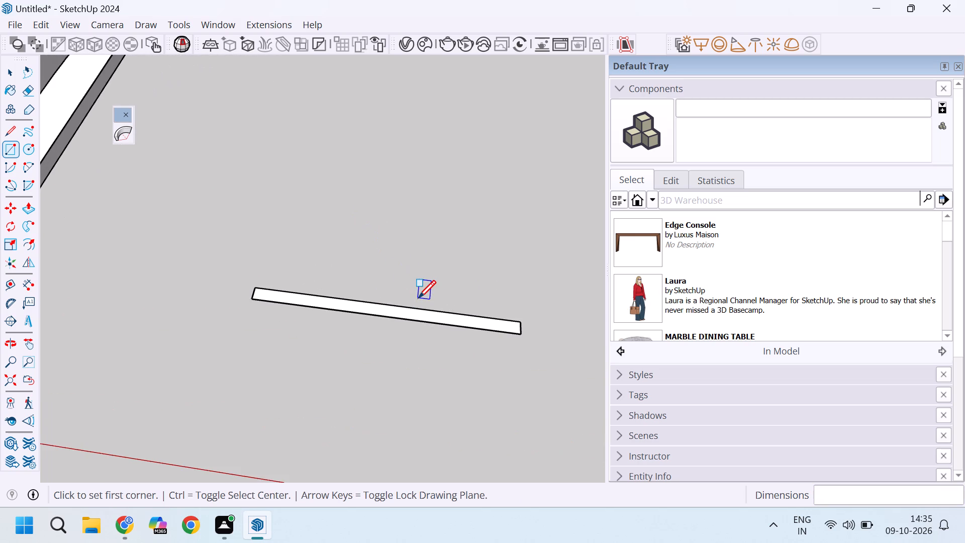
{"action": "key", "text": "p"}
{"action": "left_click", "coordinate": [407, 315]}
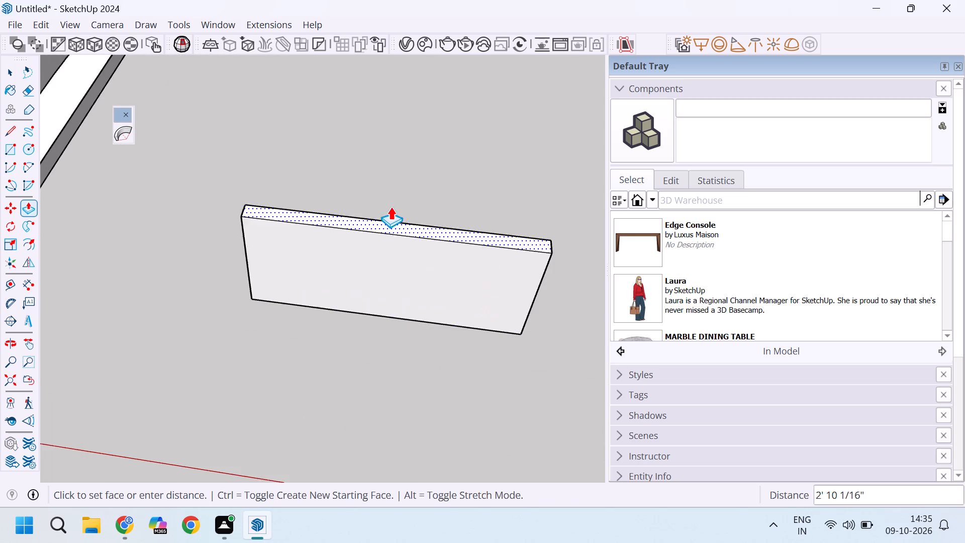
{"action": "scroll", "coordinate": [390, 207], "scroll_direction": "down", "scroll_amount": 10}
{"action": "type", "text": "3'"}
{"action": "key", "text": "Return"}
{"action": "key", "text": "space"}
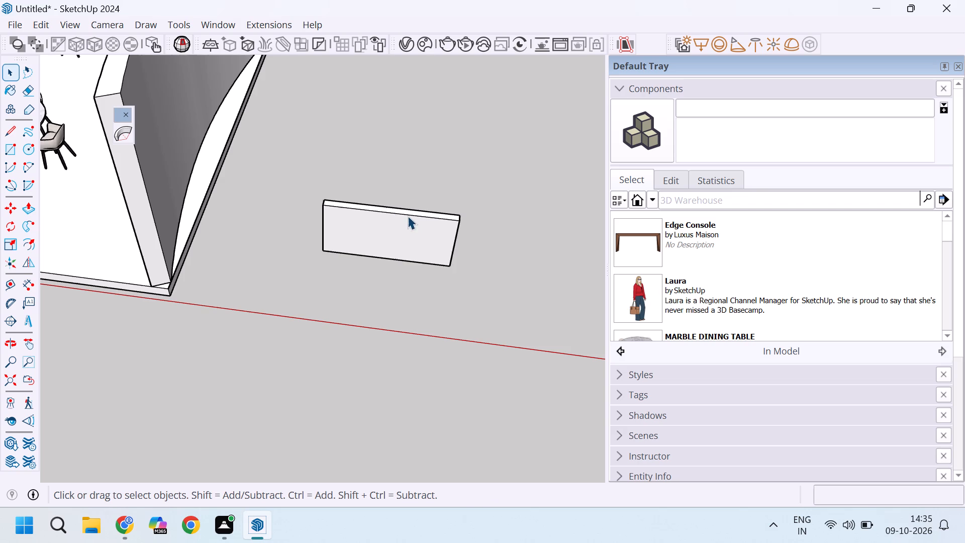
Make the whole extruded panel into a group.
{"action": "triple_click", "coordinate": [419, 233]}
{"action": "right_click", "coordinate": [419, 233]}
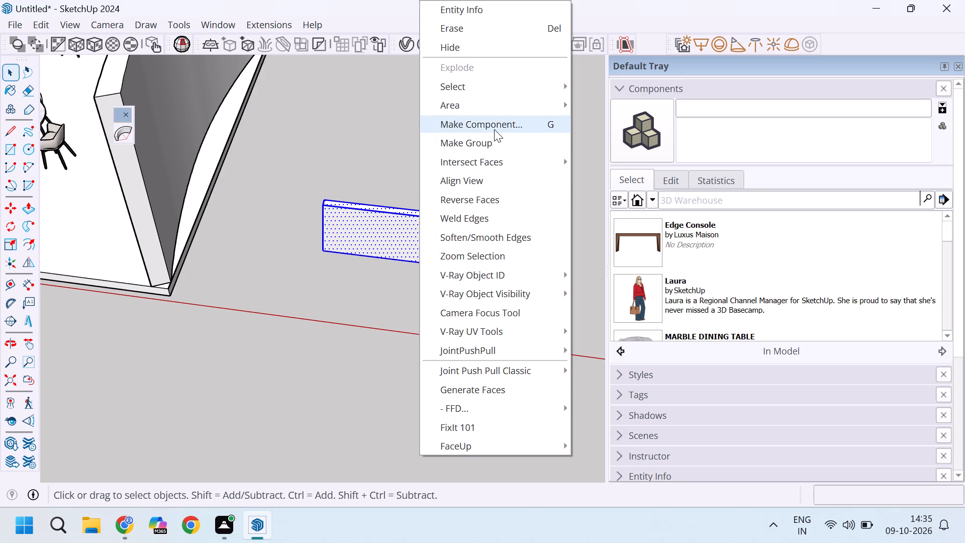
{"action": "left_click", "coordinate": [487, 144]}
Bend the panel group about 55° along its length so its ends curve toward the red axis.
{"action": "left_click", "coordinate": [126, 135]}
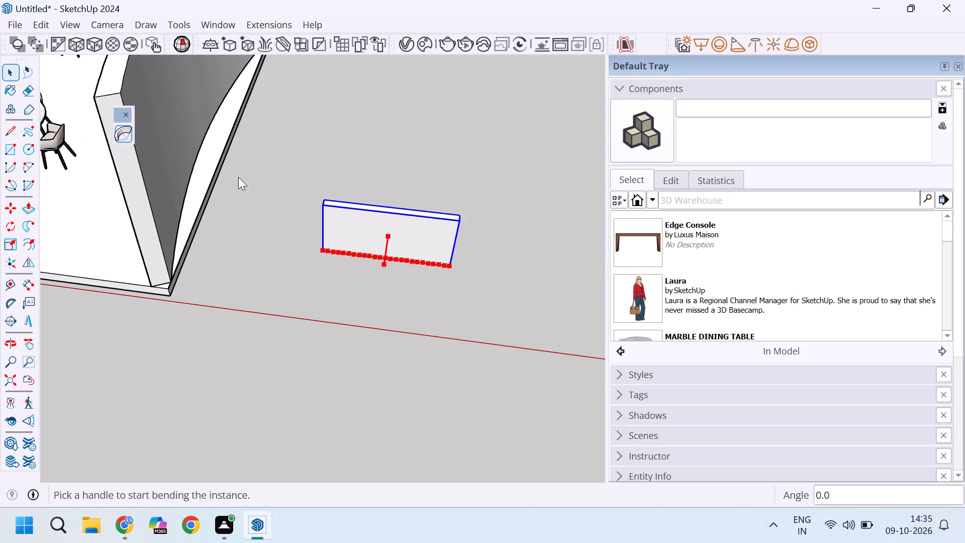
{"action": "scroll", "coordinate": [418, 273], "scroll_direction": "up", "scroll_amount": 4}
{"action": "left_click_drag", "start_coordinate": [375, 219], "coordinate": [375, 224]}
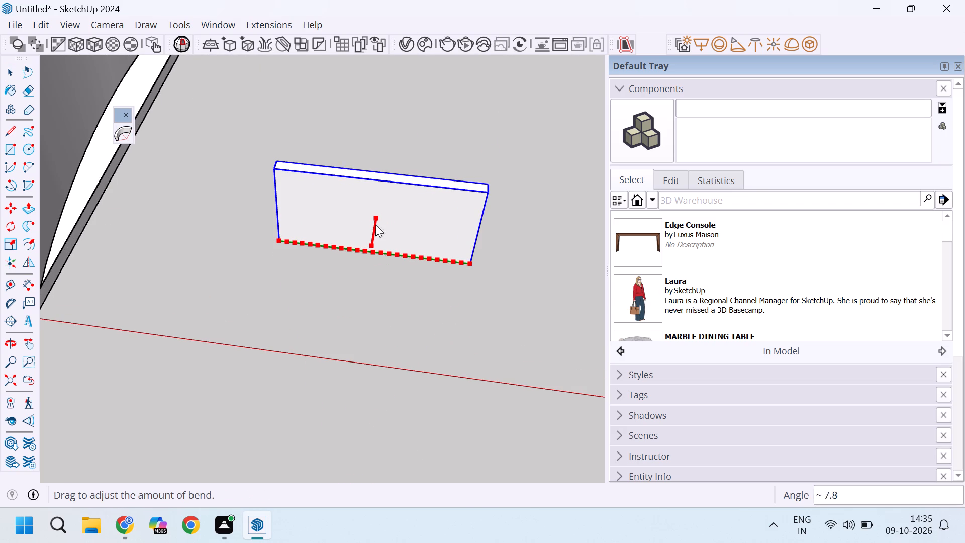
{"action": "left_click_drag", "start_coordinate": [375, 224], "coordinate": [387, 222]}
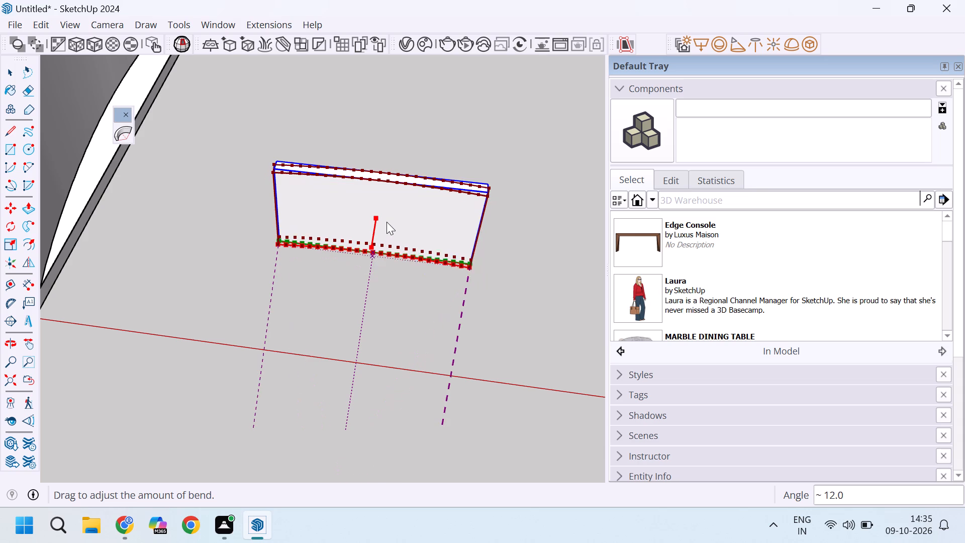
{"action": "left_click_drag", "start_coordinate": [387, 222], "coordinate": [385, 223]}
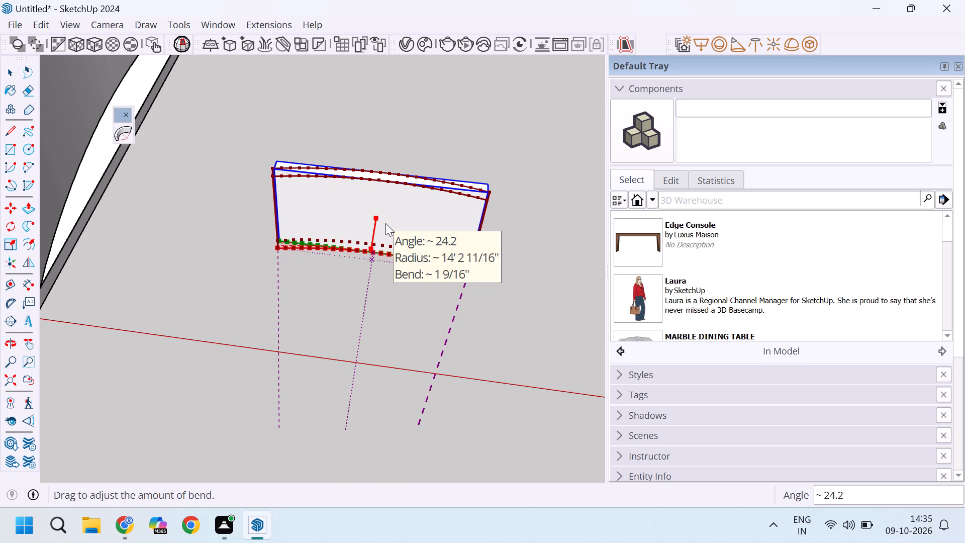
{"action": "left_click_drag", "start_coordinate": [385, 223], "coordinate": [385, 227]}
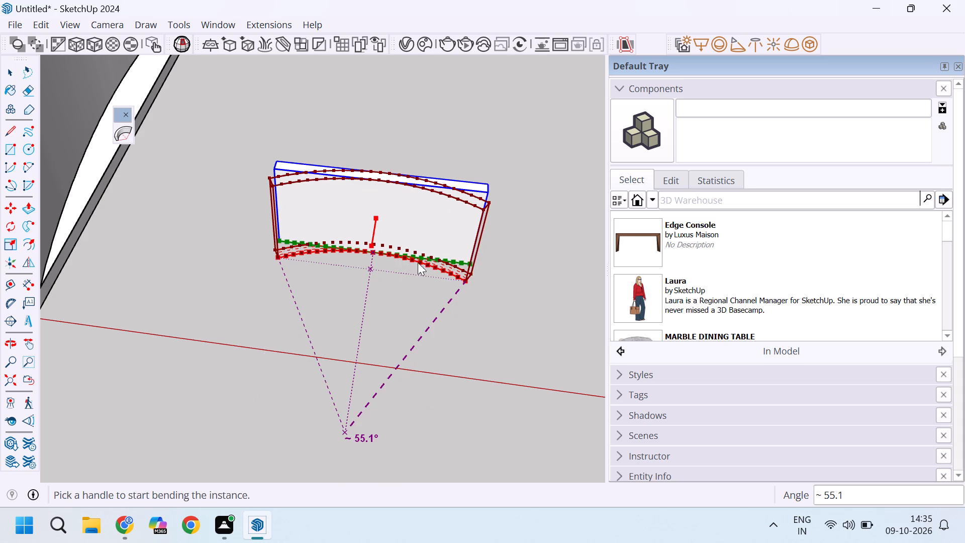
{"action": "key", "text": "Return"}
Rotate the curved panel 90° on the ground plane about the top corner at its end farthest from the wall.
{"action": "middle_click_drag", "start_coordinate": [330, 269], "coordinate": [337, 279]}
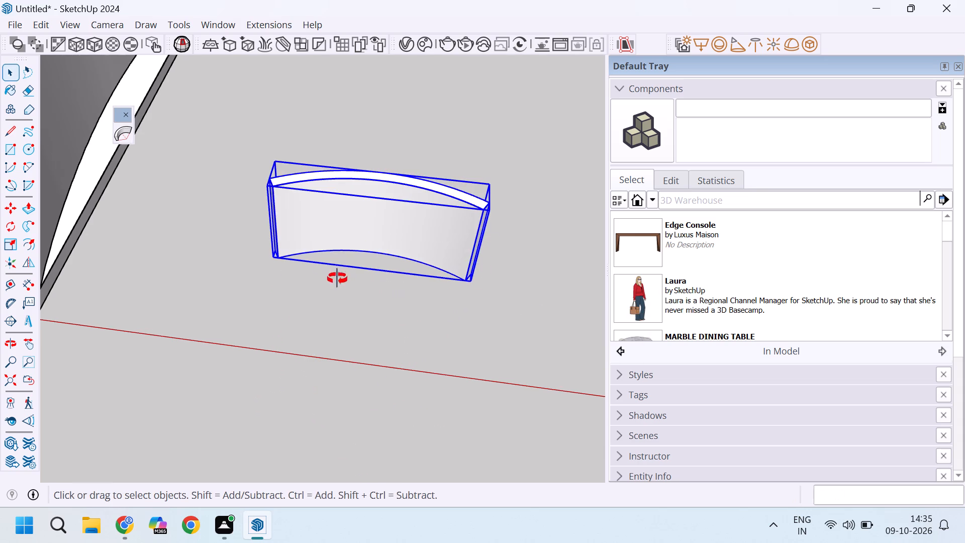
{"action": "middle_click_drag", "start_coordinate": [337, 279], "coordinate": [346, 296]}
{"action": "scroll", "coordinate": [346, 296], "scroll_direction": "down", "scroll_amount": 7}
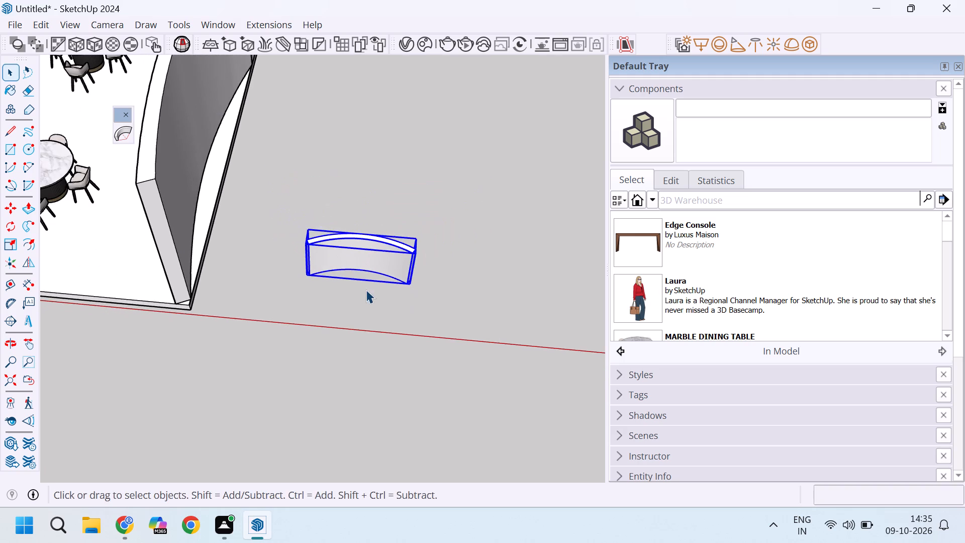
{"action": "middle_click_drag", "start_coordinate": [365, 290], "coordinate": [386, 300]}
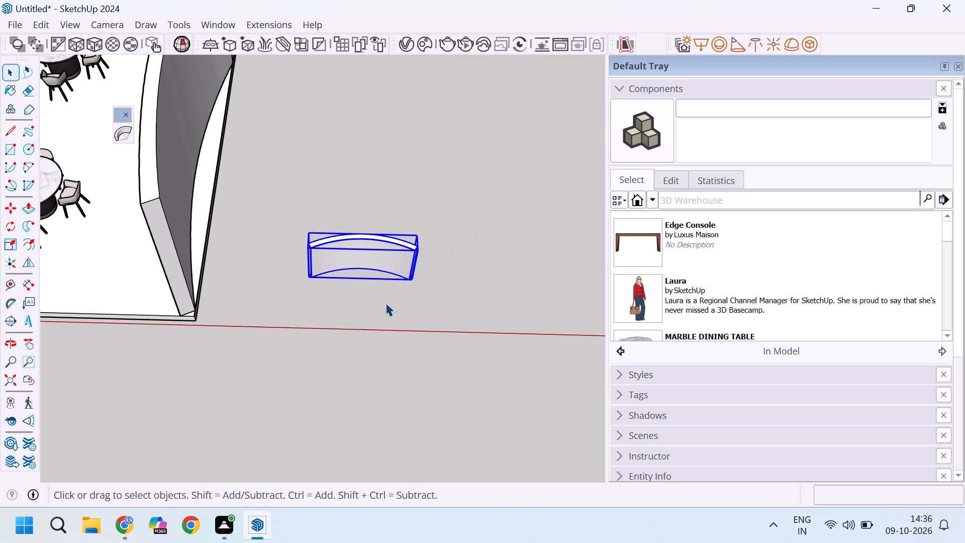
{"action": "scroll", "coordinate": [385, 303], "scroll_direction": "down", "scroll_amount": 3}
{"action": "scroll", "coordinate": [389, 260], "scroll_direction": "up", "scroll_amount": 5}
{"action": "scroll", "coordinate": [411, 307], "scroll_direction": "down", "scroll_amount": 4}
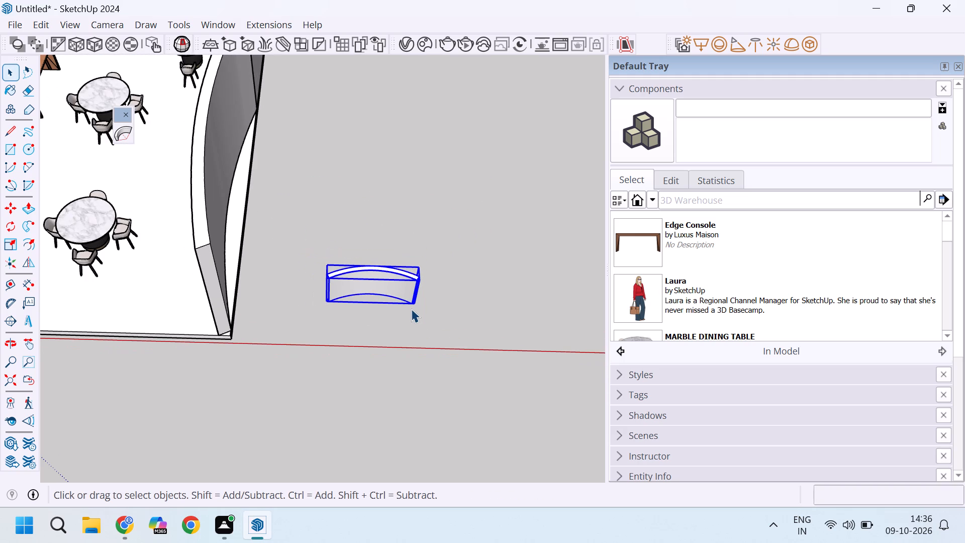
{"action": "scroll", "coordinate": [412, 268], "scroll_direction": "up", "scroll_amount": 5}
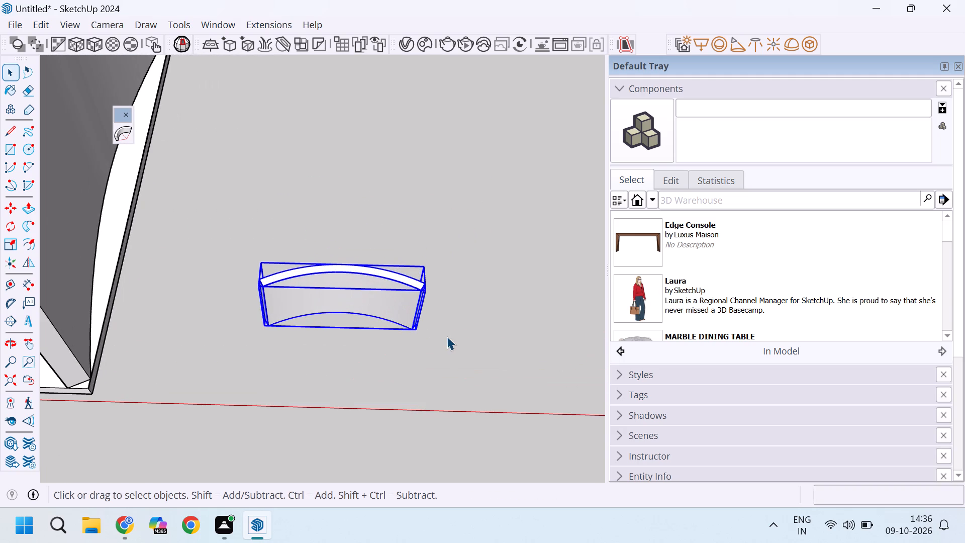
{"action": "key", "text": "q"}
{"action": "scroll", "coordinate": [447, 336], "scroll_direction": "up", "scroll_amount": 6}
{"action": "scroll", "coordinate": [405, 257], "scroll_direction": "up", "scroll_amount": 5}
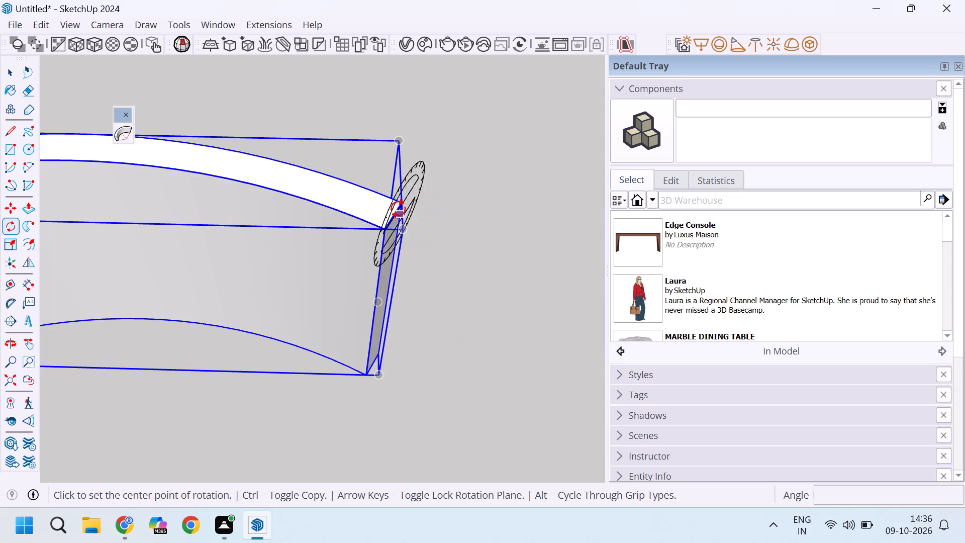
{"action": "left_click", "coordinate": [403, 208]}
{"action": "left_click", "coordinate": [486, 198]}
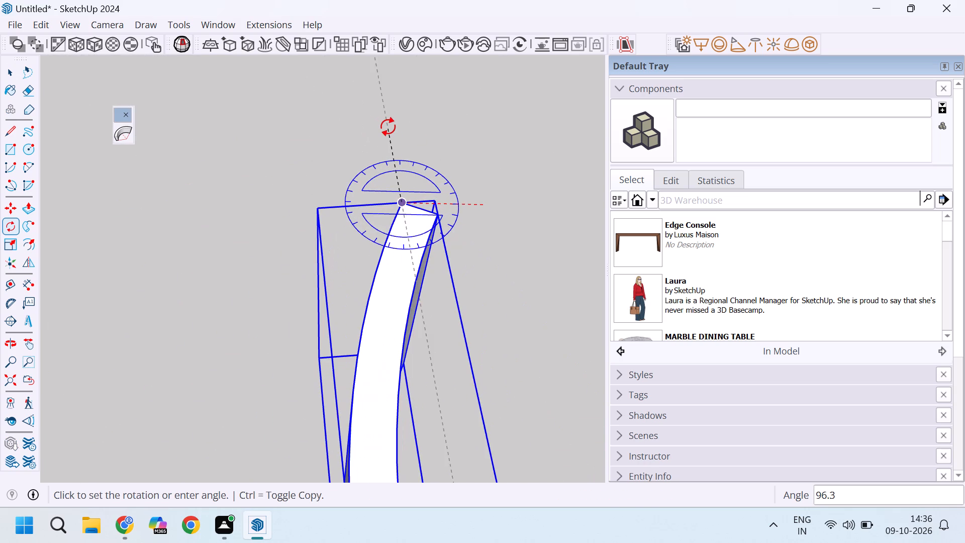
{"action": "left_click", "coordinate": [392, 127]}
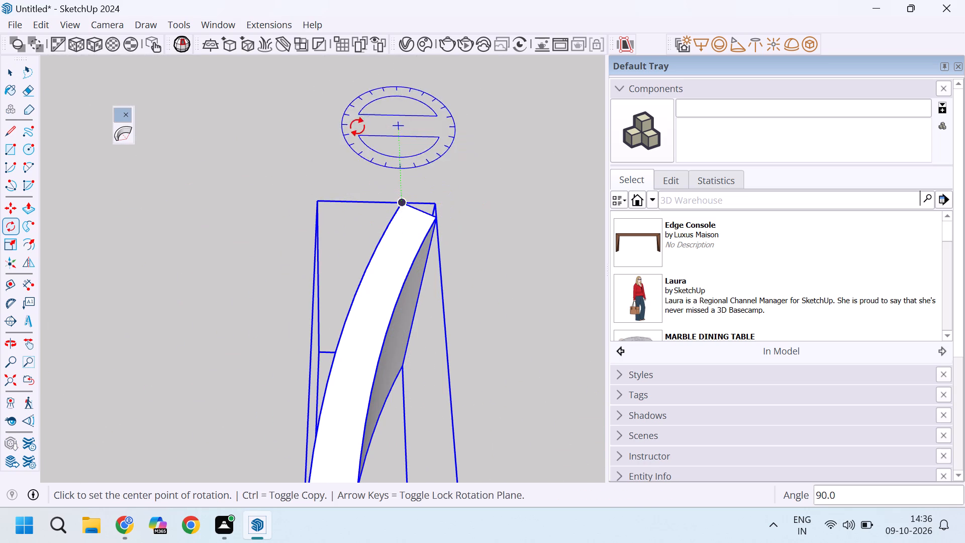
Move the curved panel about 31' 2" into the café, beside the marble dining set nearest the curved wall.
{"action": "scroll", "coordinate": [341, 128], "scroll_direction": "down", "scroll_amount": 12}
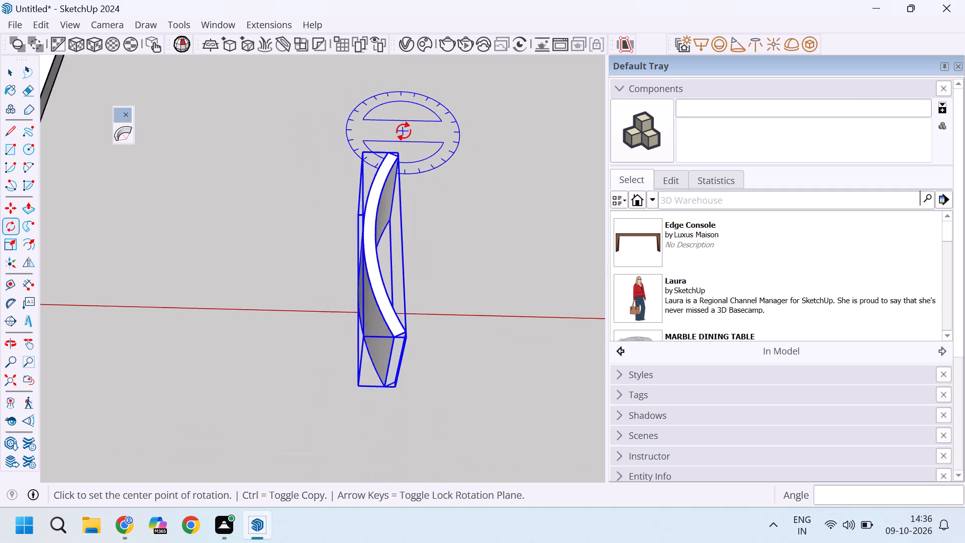
{"action": "scroll", "coordinate": [404, 131], "scroll_direction": "down", "scroll_amount": 4}
{"action": "scroll", "coordinate": [416, 308], "scroll_direction": "up", "scroll_amount": 5}
{"action": "scroll", "coordinate": [372, 156], "scroll_direction": "down", "scroll_amount": 2}
{"action": "scroll", "coordinate": [400, 174], "scroll_direction": "up", "scroll_amount": 4}
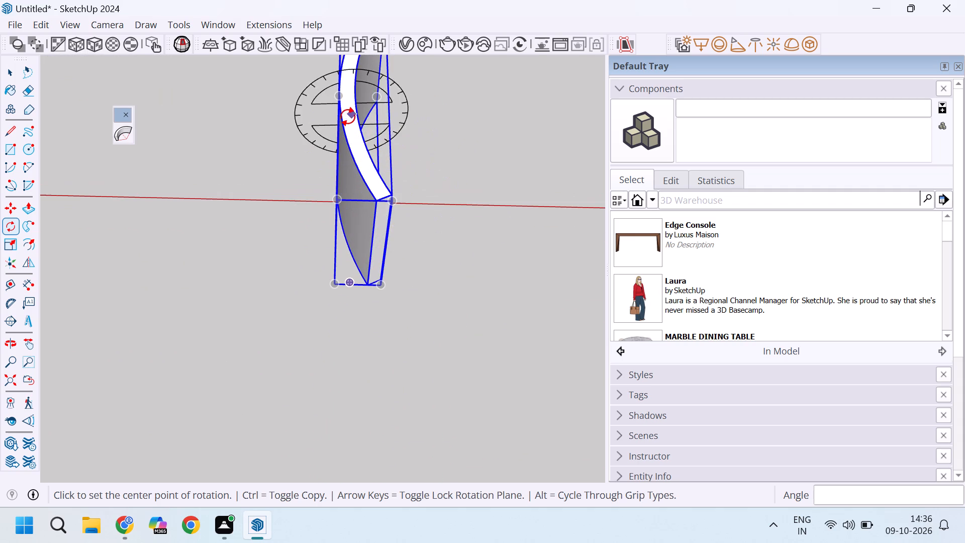
{"action": "key", "text": "m"}
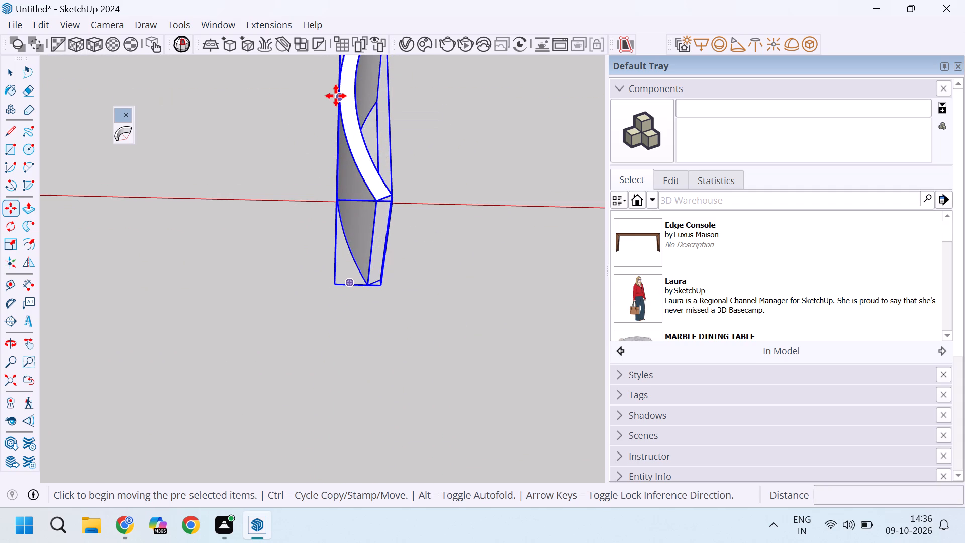
{"action": "left_click", "coordinate": [327, 101]}
{"action": "scroll", "coordinate": [352, 137], "scroll_direction": "down", "scroll_amount": 14}
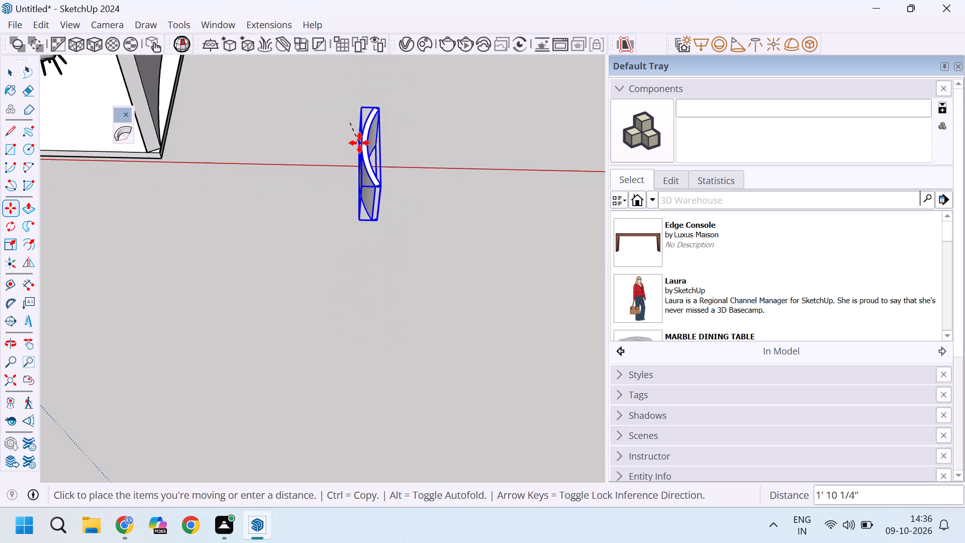
{"action": "scroll", "coordinate": [359, 143], "scroll_direction": "down", "scroll_amount": 12}
{"action": "scroll", "coordinate": [183, 105], "scroll_direction": "up", "scroll_amount": 5}
{"action": "scroll", "coordinate": [227, 83], "scroll_direction": "up", "scroll_amount": 1}
{"action": "middle_click_drag", "start_coordinate": [230, 83], "coordinate": [354, 114]}
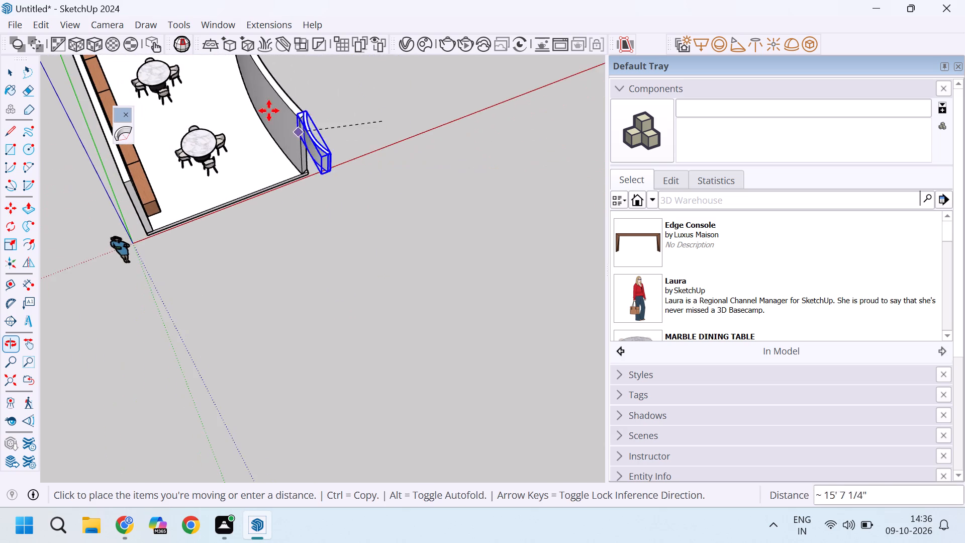
{"action": "scroll", "coordinate": [250, 90], "scroll_direction": "up", "scroll_amount": 4}
{"action": "scroll", "coordinate": [184, 98], "scroll_direction": "down", "scroll_amount": 16}
{"action": "scroll", "coordinate": [220, 112], "scroll_direction": "up", "scroll_amount": 10}
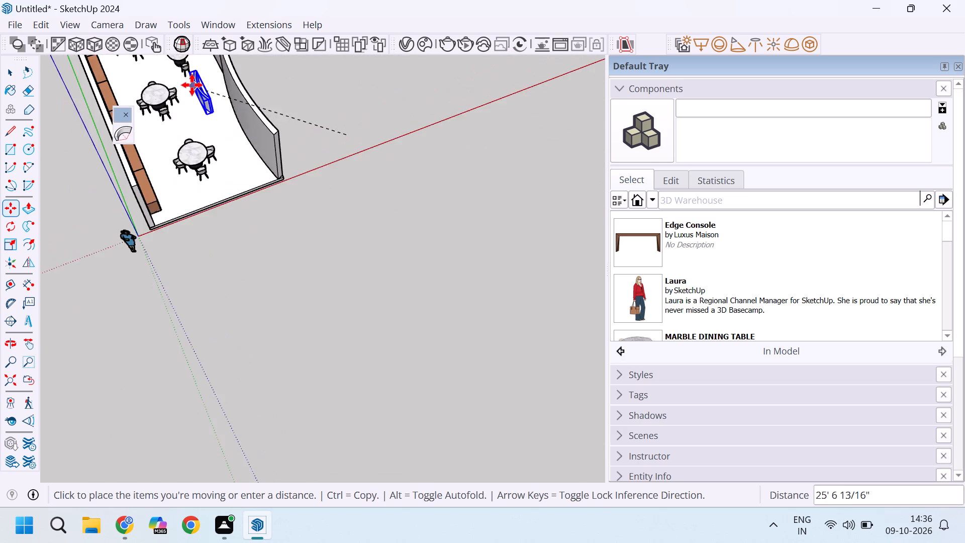
{"action": "scroll", "coordinate": [192, 85], "scroll_direction": "up", "scroll_amount": 4}
{"action": "scroll", "coordinate": [191, 93], "scroll_direction": "down", "scroll_amount": 4}
{"action": "scroll", "coordinate": [170, 129], "scroll_direction": "down", "scroll_amount": 3}
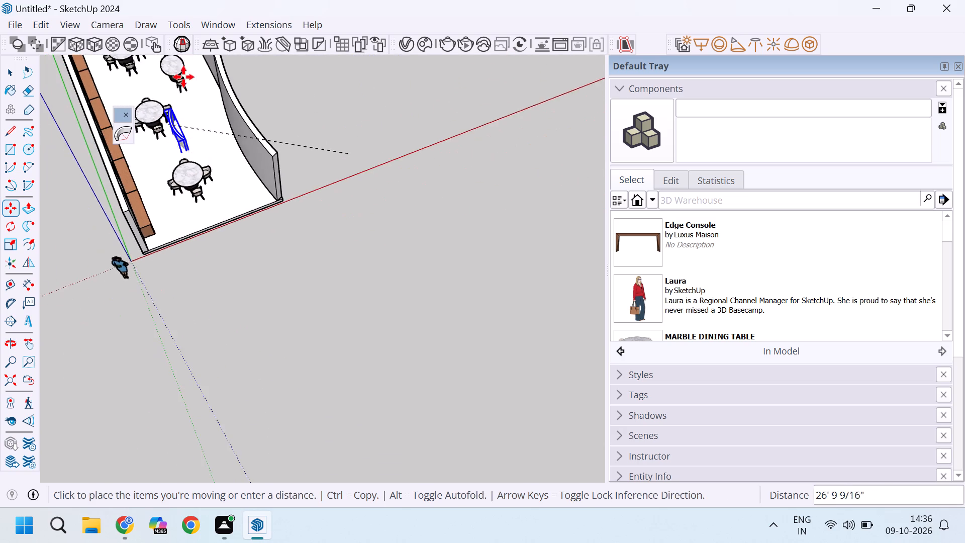
{"action": "scroll", "coordinate": [187, 58], "scroll_direction": "up", "scroll_amount": 12}
{"action": "scroll", "coordinate": [195, 105], "scroll_direction": "down", "scroll_amount": 12}
{"action": "scroll", "coordinate": [157, 144], "scroll_direction": "up", "scroll_amount": 15}
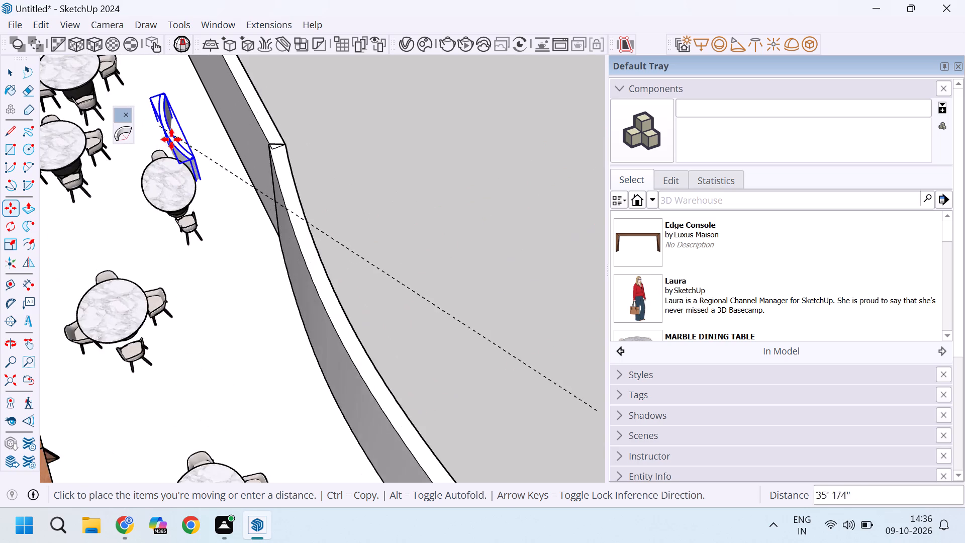
{"action": "scroll", "coordinate": [171, 139], "scroll_direction": "up", "scroll_amount": 12}
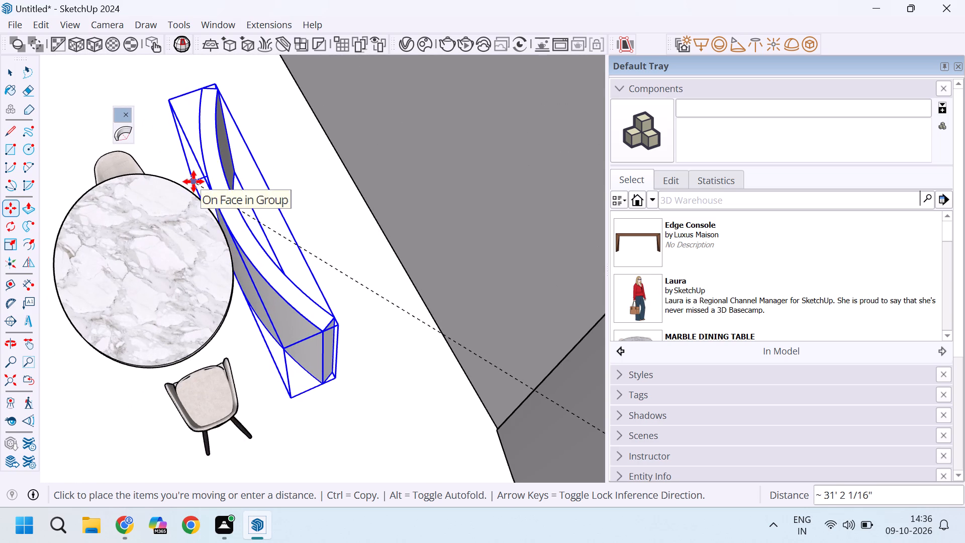
{"action": "left_click", "coordinate": [194, 182]}
{"action": "middle_click_drag", "start_coordinate": [350, 337], "coordinate": [281, 118]}
{"action": "scroll", "coordinate": [317, 218], "scroll_direction": "down", "scroll_amount": 5}
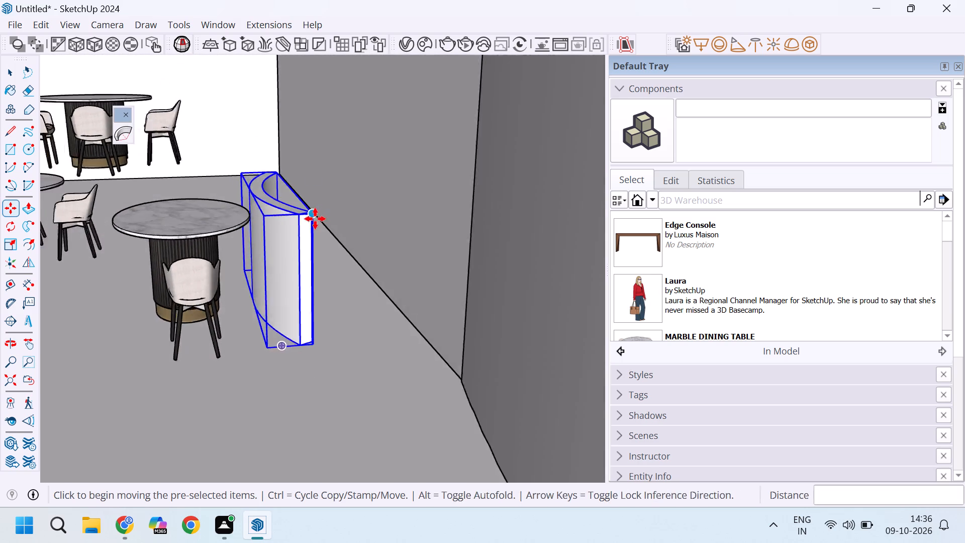
{"action": "key", "text": "space"}
Move the marble dining set beside the curved panel about 10 7/8" away from the panel across the floor.
{"action": "scroll", "coordinate": [232, 303], "scroll_direction": "down", "scroll_amount": 4}
{"action": "middle_click_drag", "start_coordinate": [337, 290], "coordinate": [305, 338]}
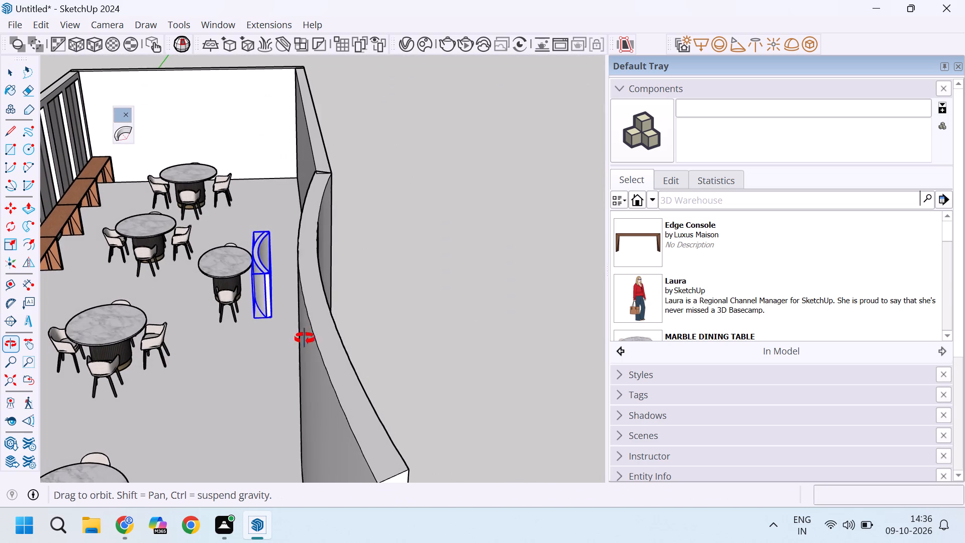
{"action": "middle_click_drag", "start_coordinate": [305, 338], "coordinate": [306, 338]}
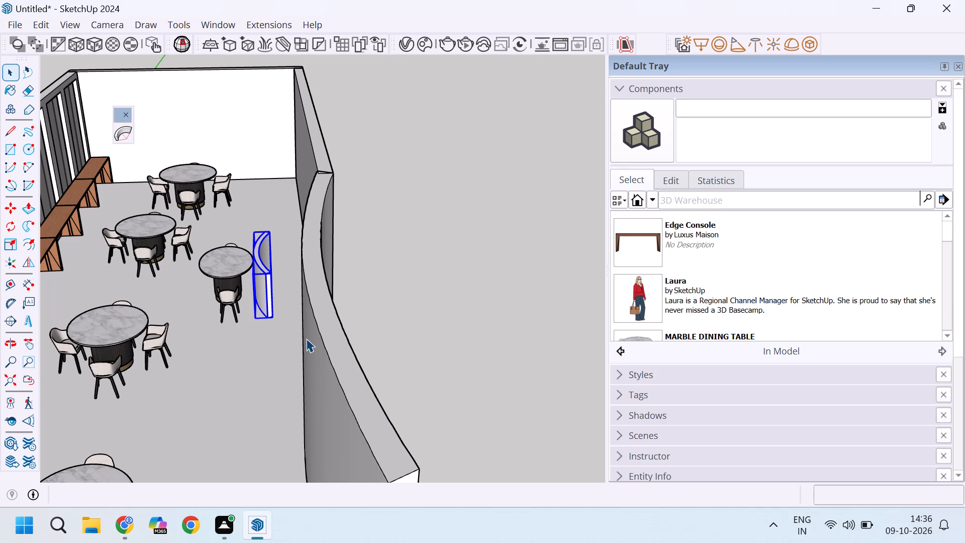
{"action": "scroll", "coordinate": [223, 240], "scroll_direction": "up", "scroll_amount": 4}
{"action": "scroll", "coordinate": [321, 311], "scroll_direction": "down", "scroll_amount": 1}
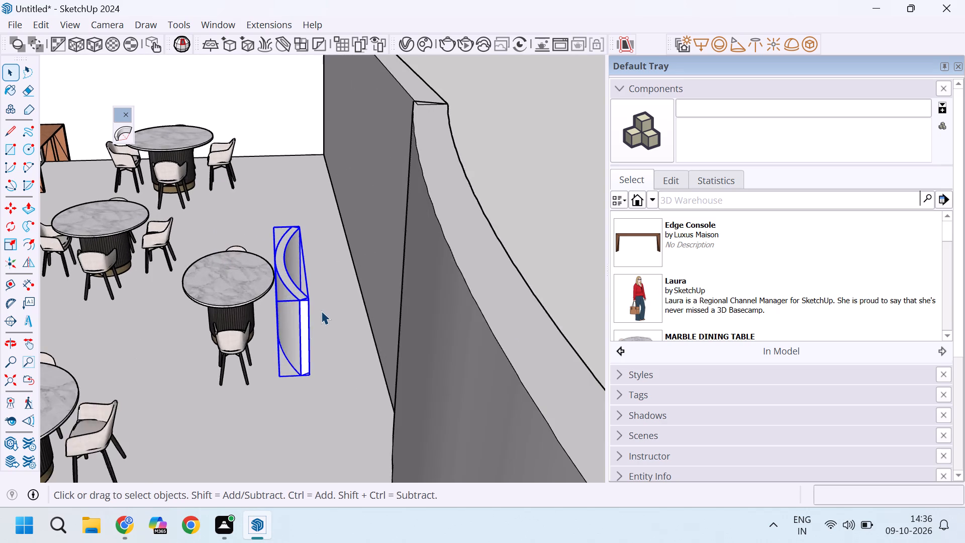
{"action": "scroll", "coordinate": [321, 311], "scroll_direction": "down", "scroll_amount": 3}
{"action": "scroll", "coordinate": [268, 297], "scroll_direction": "down", "scroll_amount": 2}
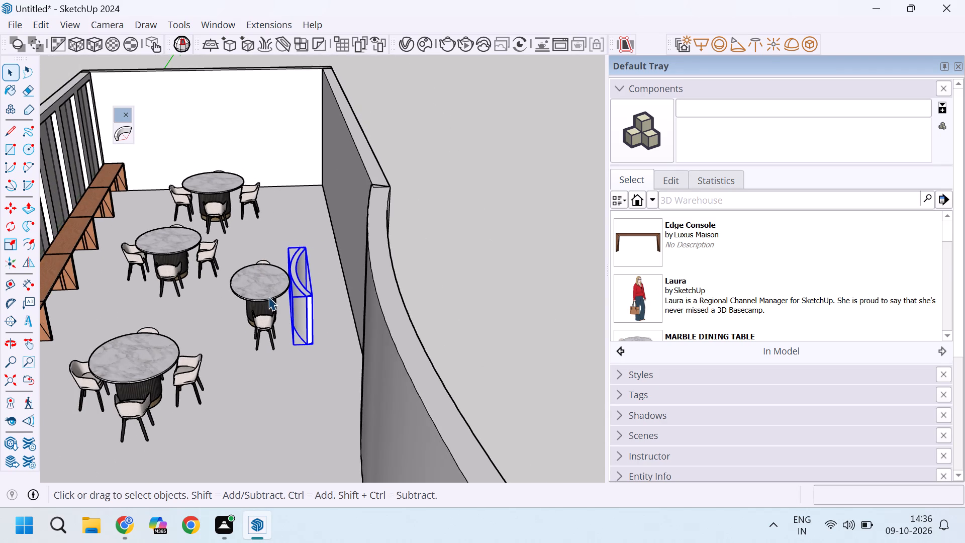
{"action": "scroll", "coordinate": [268, 297], "scroll_direction": "down", "scroll_amount": 2}
{"action": "scroll", "coordinate": [228, 280], "scroll_direction": "down", "scroll_amount": 2}
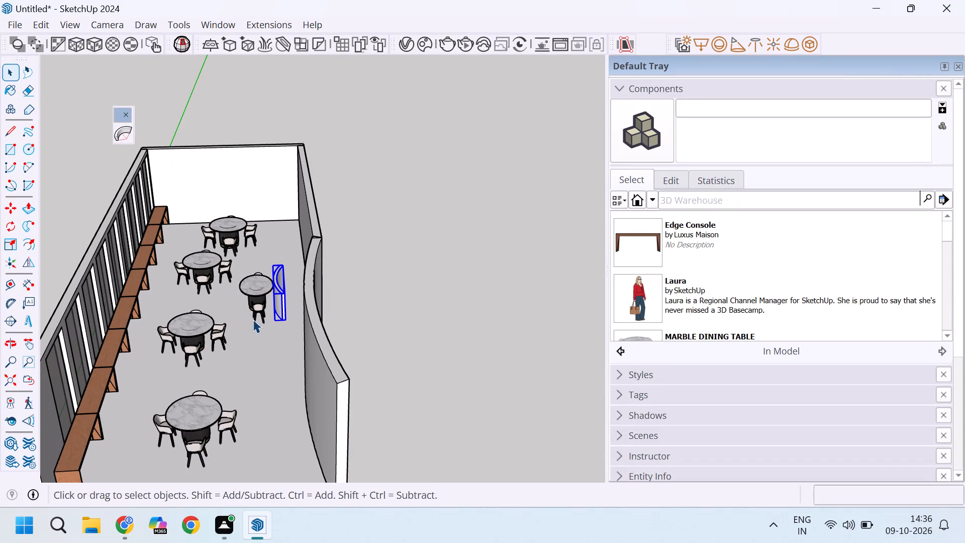
{"action": "scroll", "coordinate": [251, 298], "scroll_direction": "down", "scroll_amount": 4}
{"action": "scroll", "coordinate": [239, 302], "scroll_direction": "up", "scroll_amount": 10}
{"action": "left_click", "coordinate": [282, 279]}
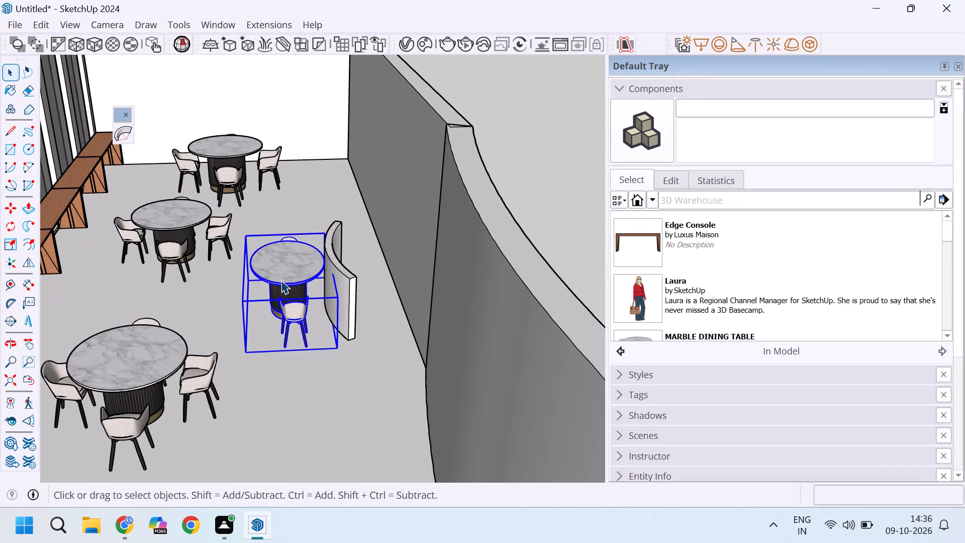
{"action": "scroll", "coordinate": [281, 280], "scroll_direction": "up", "scroll_amount": 4}
{"action": "key", "text": "m"}
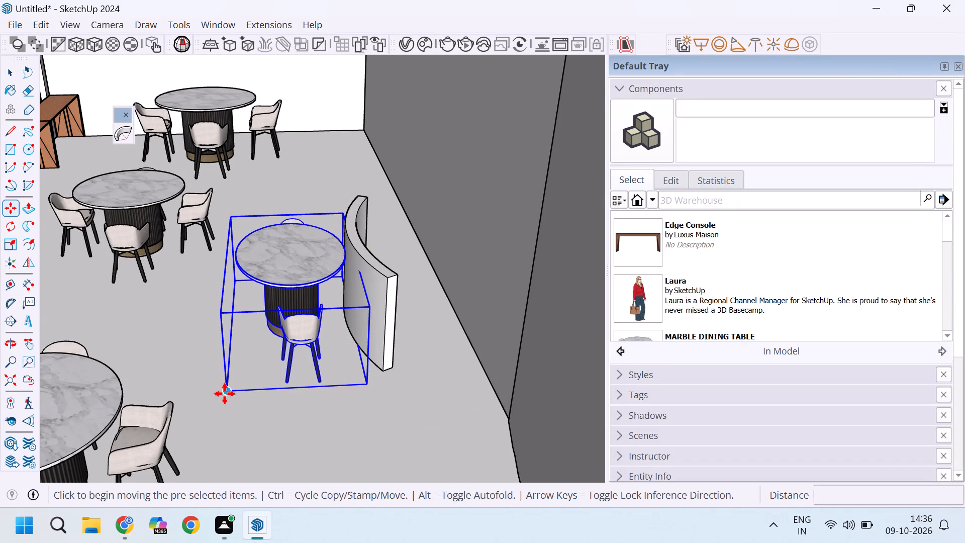
{"action": "left_click", "coordinate": [225, 393]}
{"action": "left_click", "coordinate": [193, 385]}
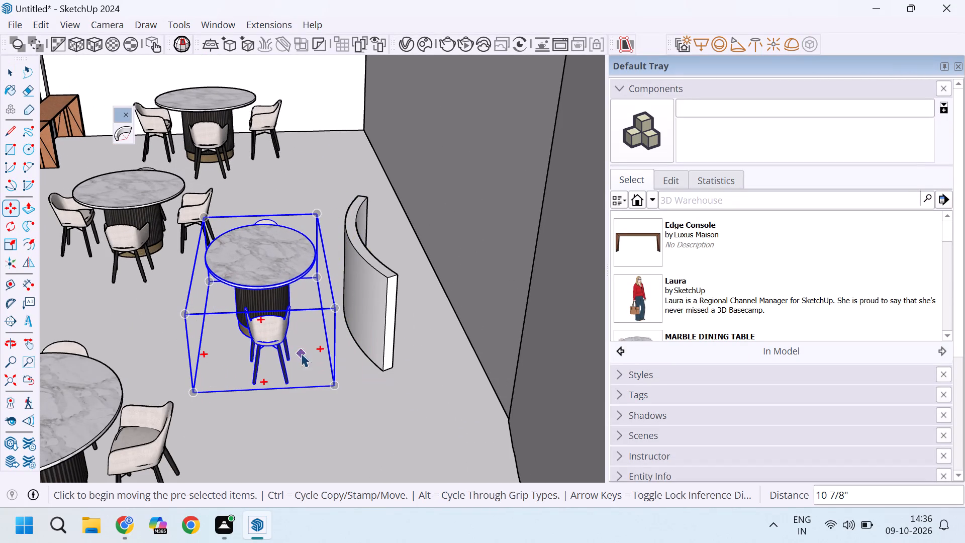
Move the curved panel about 10 1/8" across the floor toward the marble dining set beside it.
{"action": "key", "text": "space"}
{"action": "left_click", "coordinate": [369, 306]}
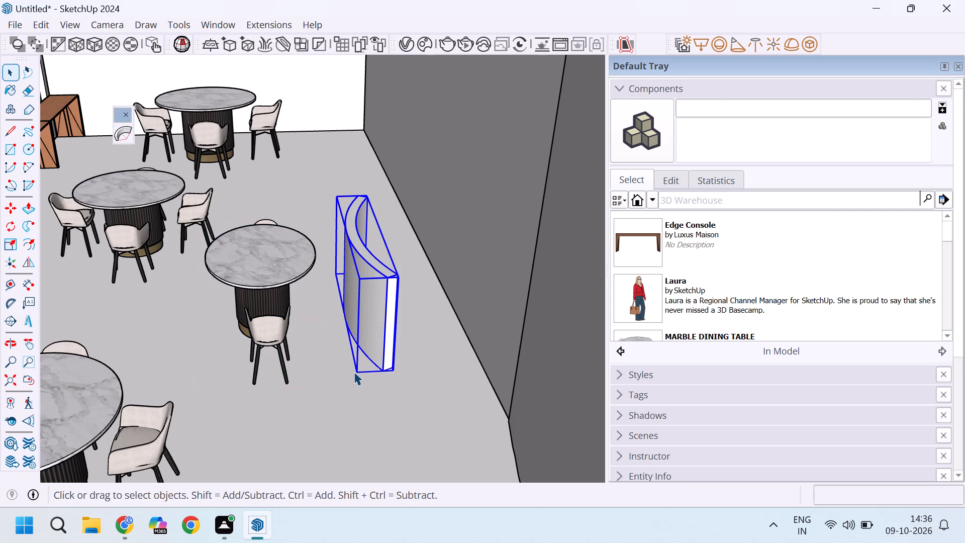
{"action": "key", "text": "m"}
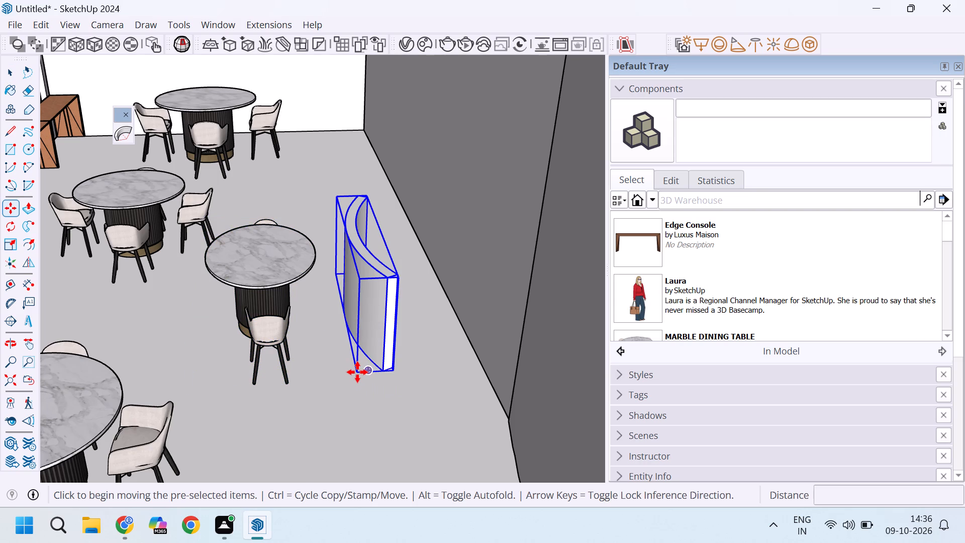
{"action": "left_click", "coordinate": [351, 372]}
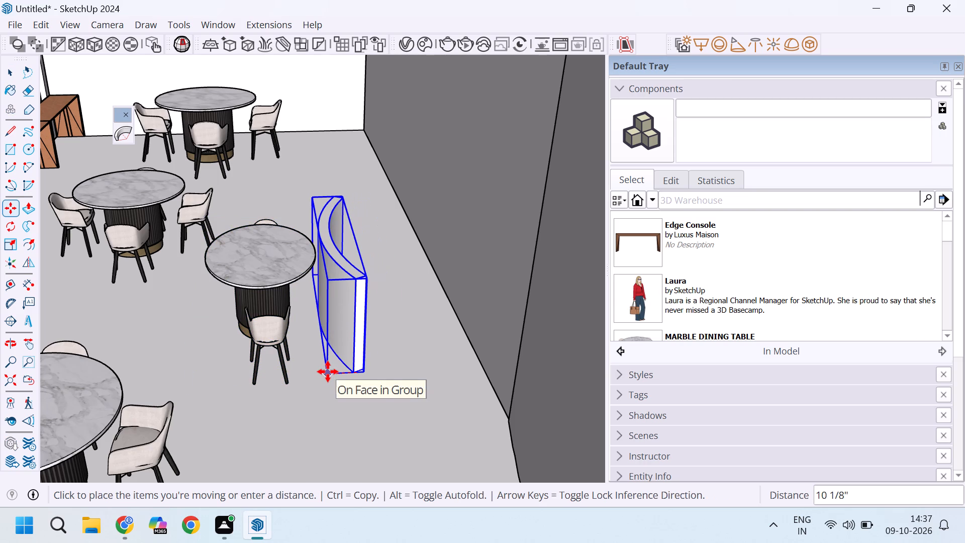
{"action": "left_click", "coordinate": [328, 372]}
{"action": "key", "text": "space"}
{"action": "left_click", "coordinate": [411, 367]}
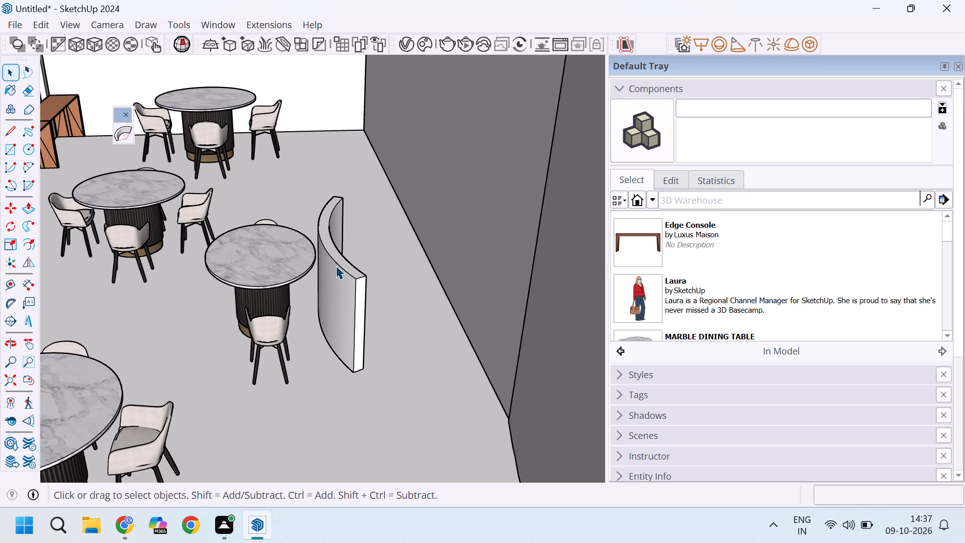
Draw a circle about 10 1/8" in radius on the floor, touching the curved panel's side away from the table, and select its face.
{"action": "scroll", "coordinate": [348, 238], "scroll_direction": "up", "scroll_amount": 4}
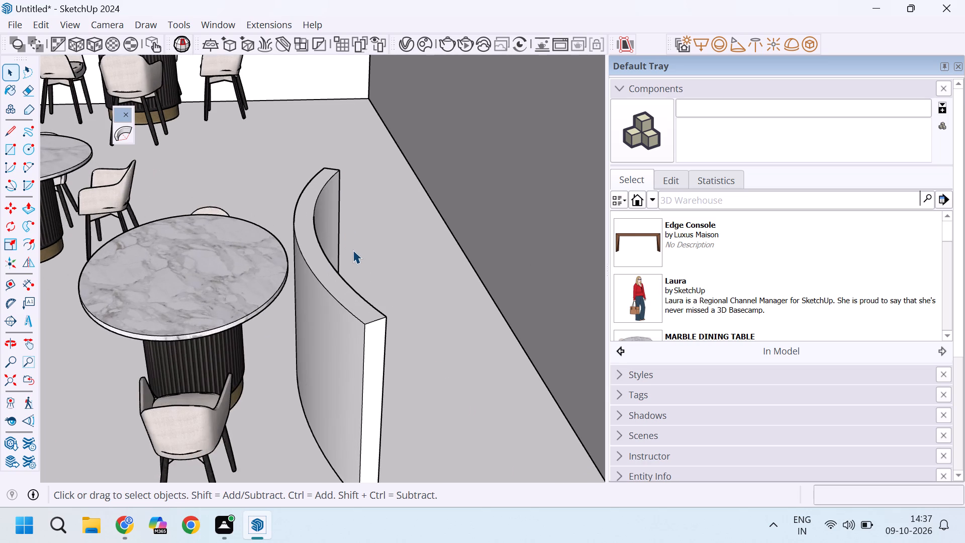
{"action": "scroll", "coordinate": [353, 250], "scroll_direction": "down", "scroll_amount": 4}
{"action": "middle_click_drag", "start_coordinate": [367, 293], "coordinate": [376, 388]}
{"action": "scroll", "coordinate": [346, 259], "scroll_direction": "up", "scroll_amount": 4}
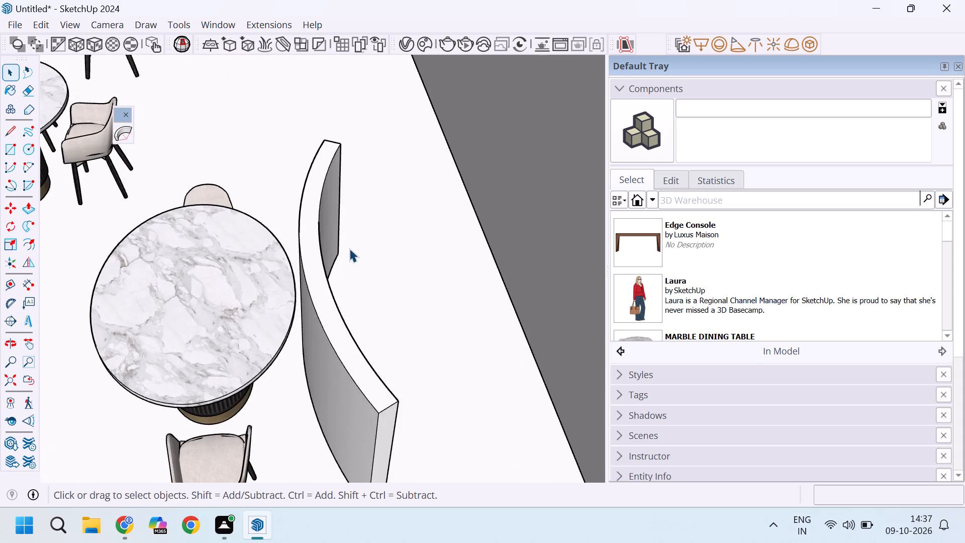
{"action": "middle_click_drag", "start_coordinate": [361, 298], "coordinate": [296, 319]}
{"action": "scroll", "coordinate": [346, 286], "scroll_direction": "up", "scroll_amount": 5}
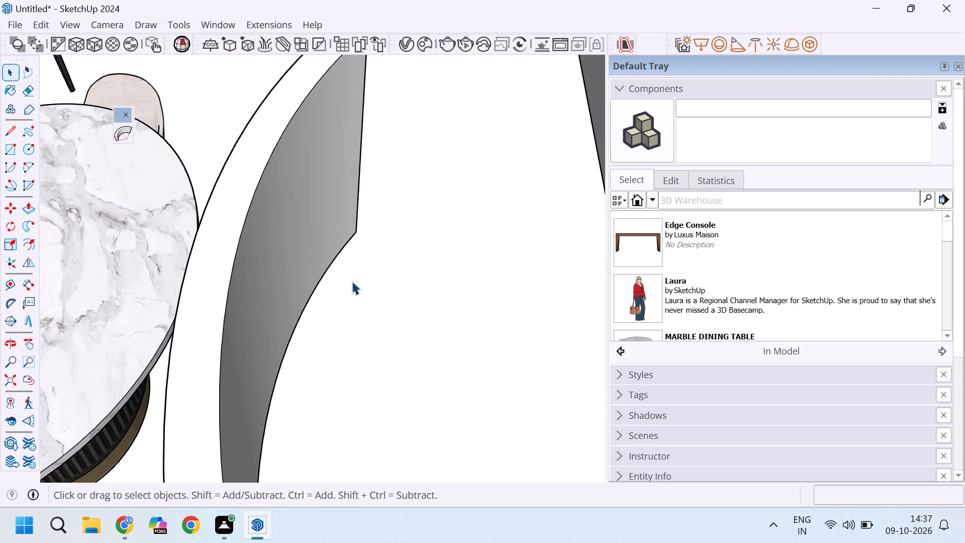
{"action": "key", "text": "c"}
{"action": "left_click", "coordinate": [382, 302]}
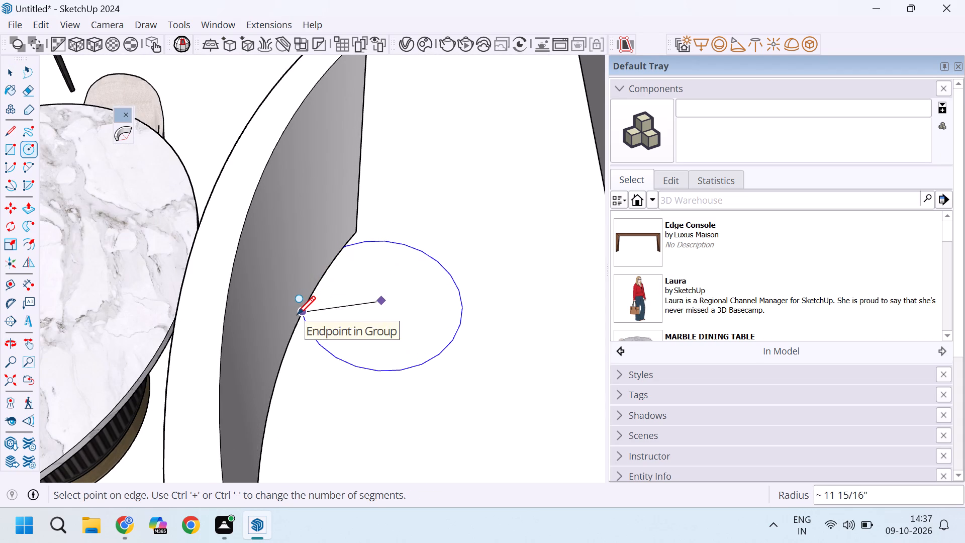
{"action": "left_click", "coordinate": [316, 283]}
{"action": "scroll", "coordinate": [360, 310], "scroll_direction": "down", "scroll_amount": 5}
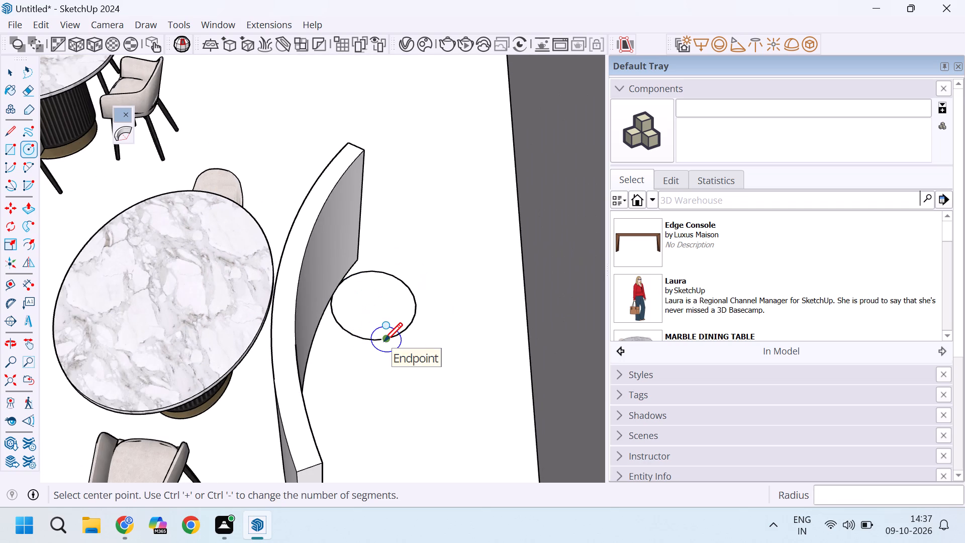
{"action": "key", "text": "space"}
{"action": "scroll", "coordinate": [349, 323], "scroll_direction": "down", "scroll_amount": 3}
{"action": "left_click", "coordinate": [372, 333]}
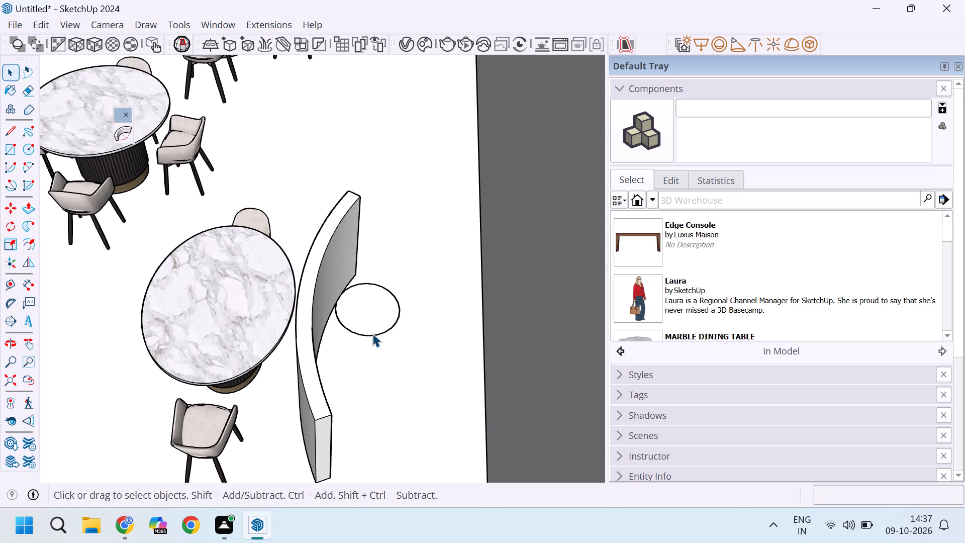
{"action": "scroll", "coordinate": [371, 333], "scroll_direction": "up", "scroll_amount": 4}
{"action": "middle_click_drag", "start_coordinate": [338, 347], "coordinate": [312, 346]}
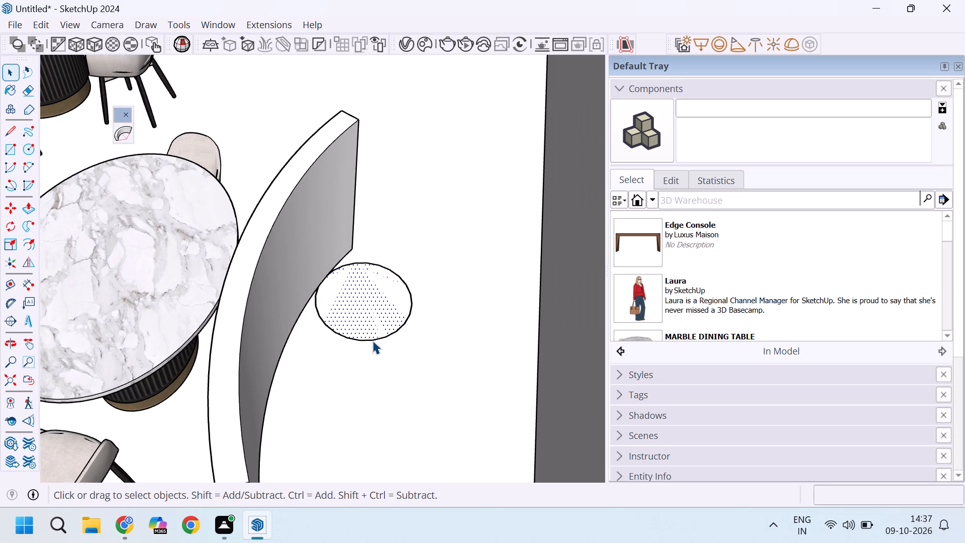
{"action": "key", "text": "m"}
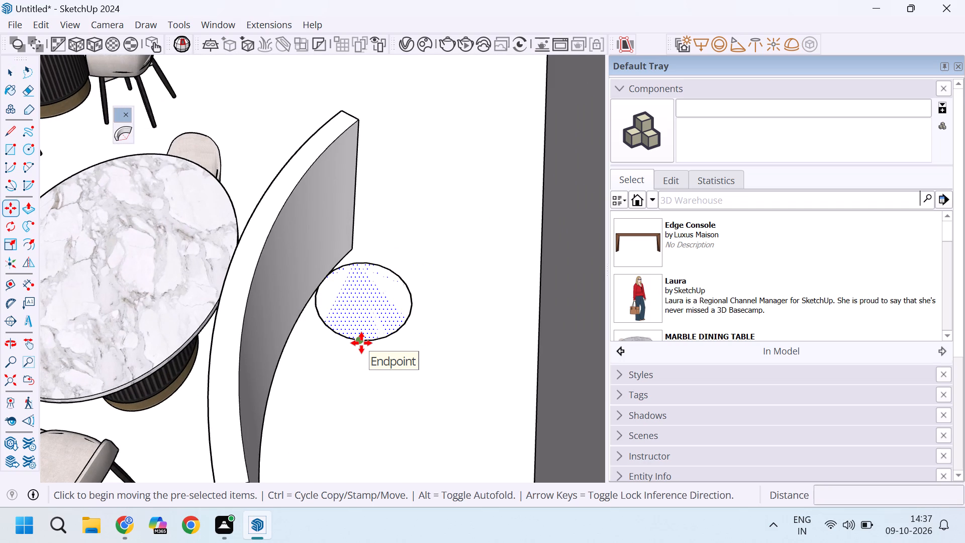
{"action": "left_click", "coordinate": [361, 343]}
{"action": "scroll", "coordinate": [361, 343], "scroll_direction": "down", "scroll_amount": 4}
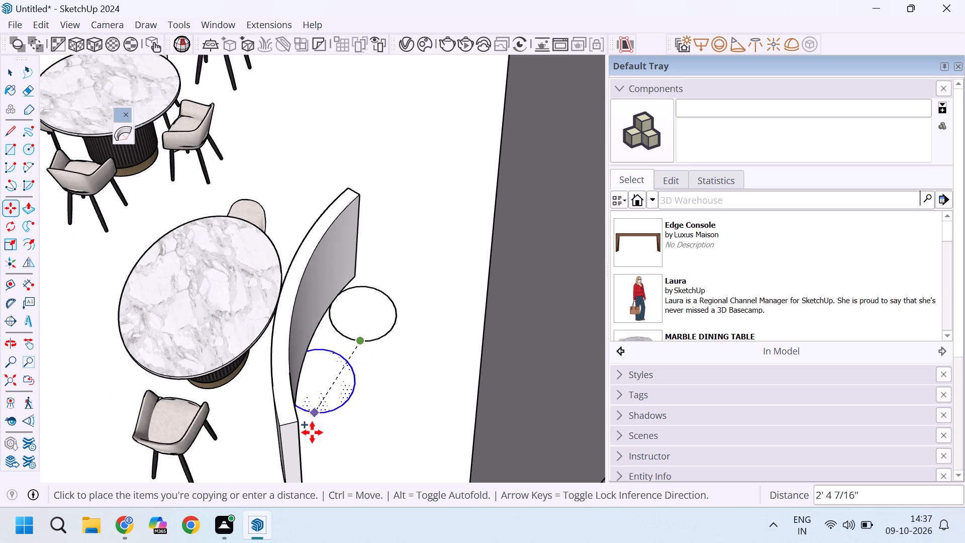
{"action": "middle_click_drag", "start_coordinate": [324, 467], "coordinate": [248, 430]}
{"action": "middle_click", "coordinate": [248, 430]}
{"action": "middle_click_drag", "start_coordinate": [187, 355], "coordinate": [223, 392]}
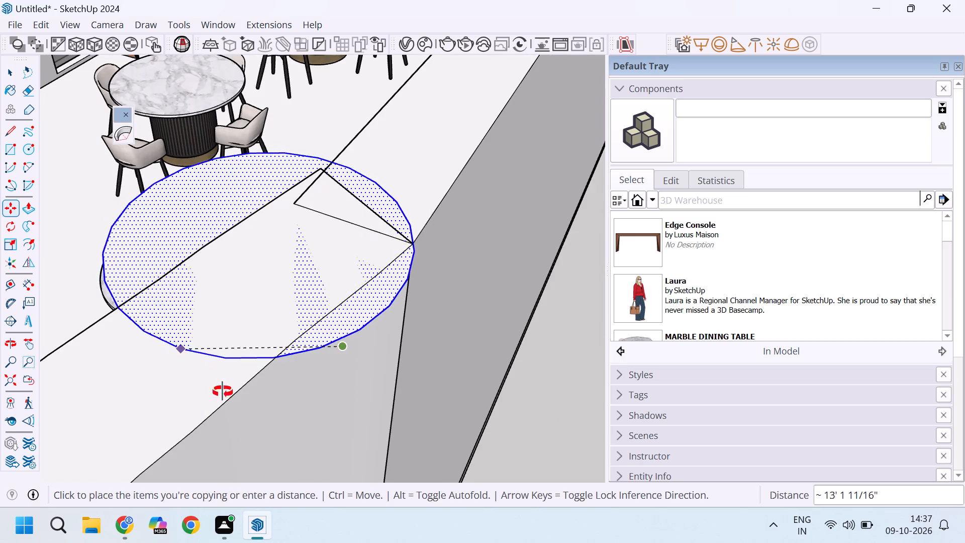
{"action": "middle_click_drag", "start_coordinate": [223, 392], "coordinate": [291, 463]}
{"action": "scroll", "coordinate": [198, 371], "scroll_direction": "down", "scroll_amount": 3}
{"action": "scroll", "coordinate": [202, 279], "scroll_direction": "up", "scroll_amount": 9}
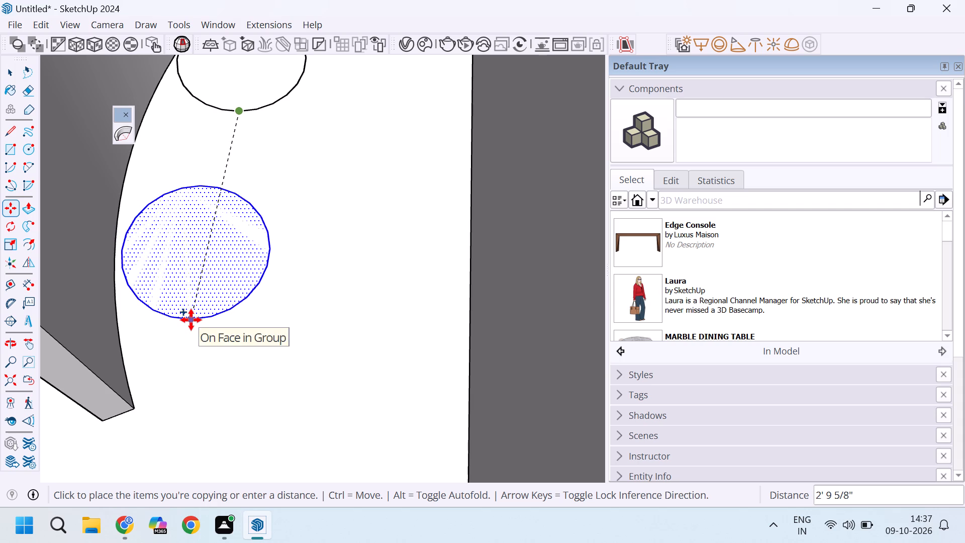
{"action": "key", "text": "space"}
Copy the circle about 2' 11 5/8" along the floor to the other half of the panel's inner curve, touching its base.
{"action": "scroll", "coordinate": [252, 190], "scroll_direction": "down", "scroll_amount": 4}
{"action": "scroll", "coordinate": [215, 153], "scroll_direction": "up", "scroll_amount": 3}
{"action": "scroll", "coordinate": [245, 186], "scroll_direction": "down", "scroll_amount": 6}
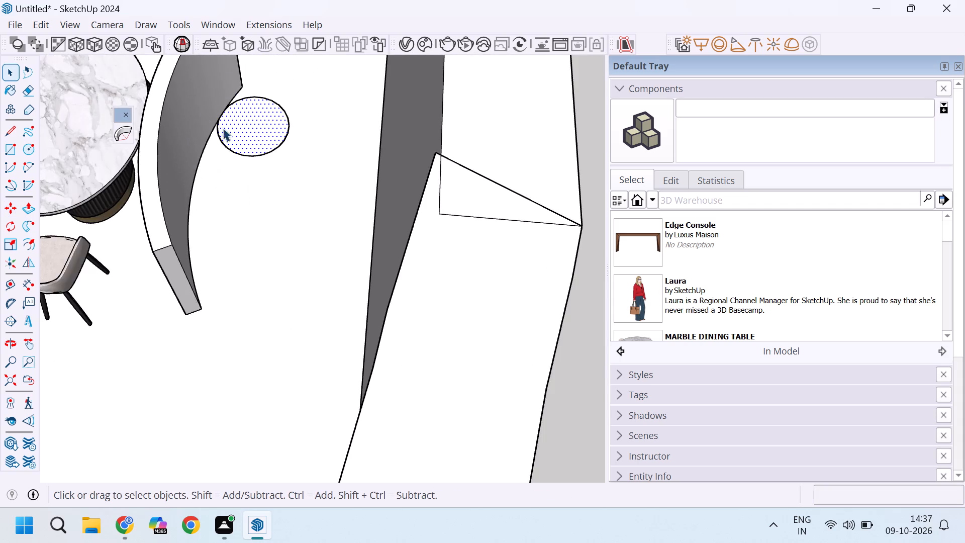
{"action": "scroll", "coordinate": [190, 93], "scroll_direction": "up", "scroll_amount": 7}
{"action": "key", "text": "m"}
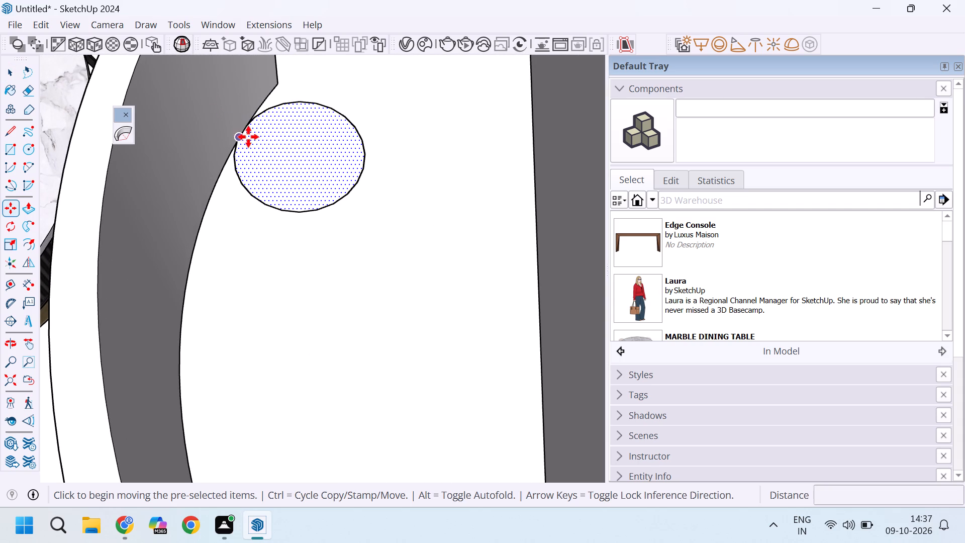
{"action": "left_click", "coordinate": [239, 136]}
{"action": "scroll", "coordinate": [239, 136], "scroll_direction": "down", "scroll_amount": 6}
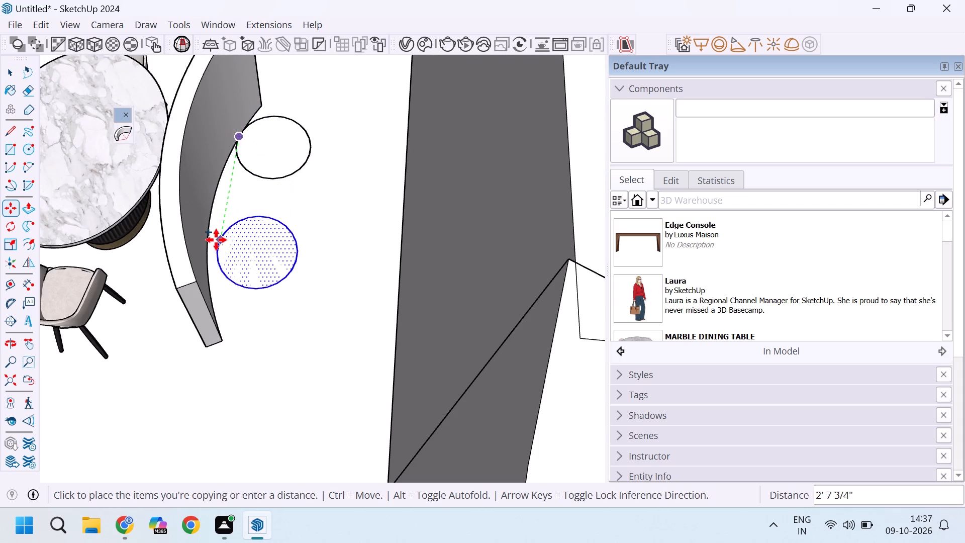
{"action": "scroll", "coordinate": [215, 241], "scroll_direction": "up", "scroll_amount": 4}
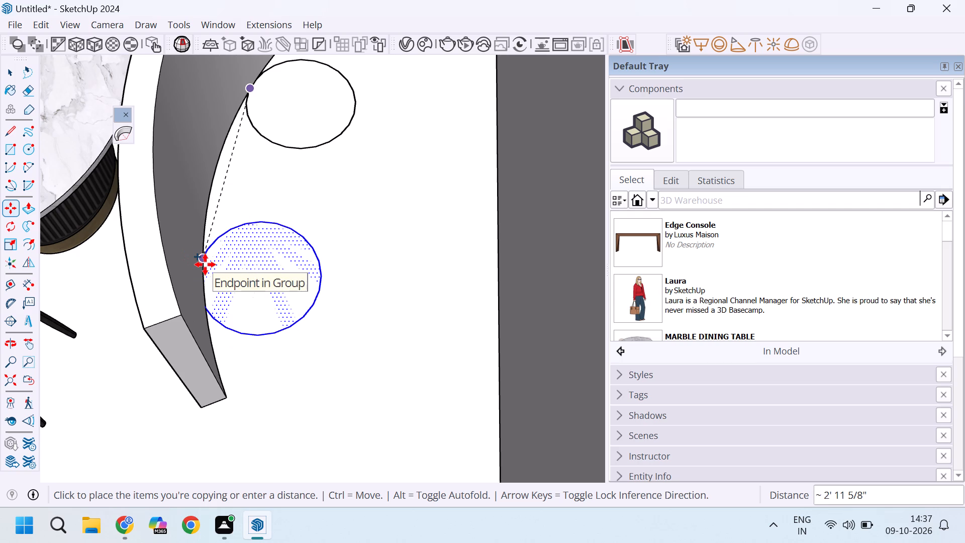
{"action": "left_click", "coordinate": [205, 264]}
{"action": "scroll", "coordinate": [350, 230], "scroll_direction": "down", "scroll_amount": 5}
{"action": "key", "text": "space"}
Push/Pull the copied circle up 9' to form a cylindrical column beside the curved panel.
{"action": "scroll", "coordinate": [310, 239], "scroll_direction": "up", "scroll_amount": 3}
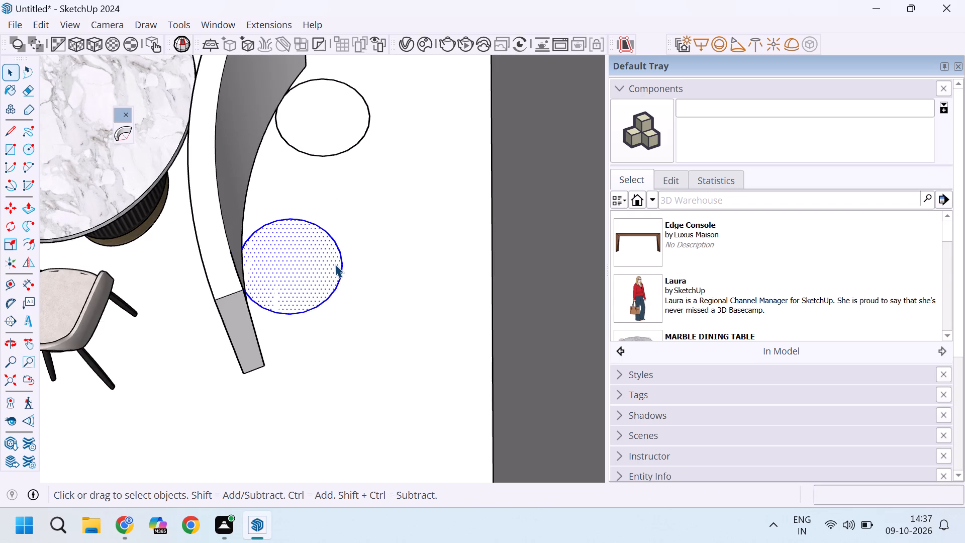
{"action": "key", "text": "p"}
{"action": "left_click", "coordinate": [319, 264]}
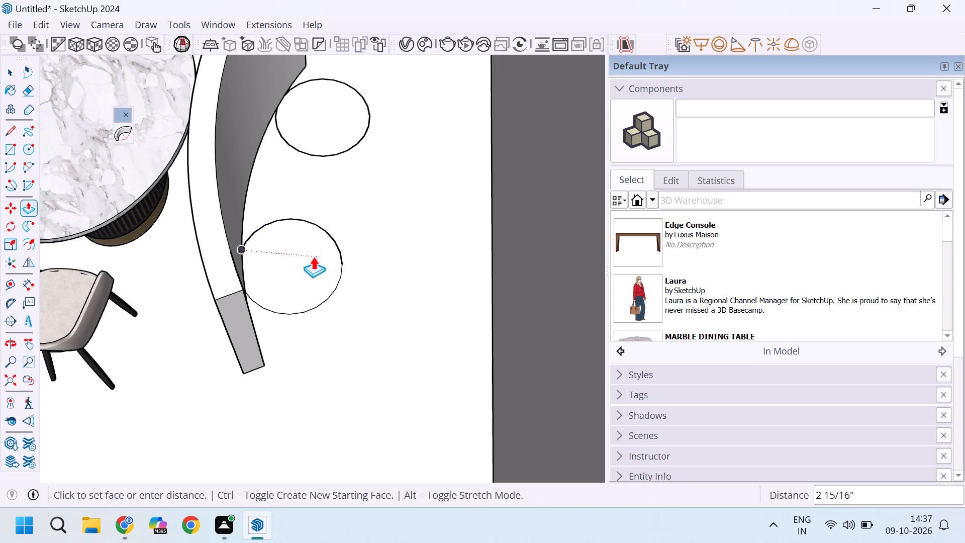
{"action": "scroll", "coordinate": [317, 185], "scroll_direction": "down", "scroll_amount": 19}
{"action": "middle_click_drag", "start_coordinate": [323, 178], "coordinate": [338, 149]}
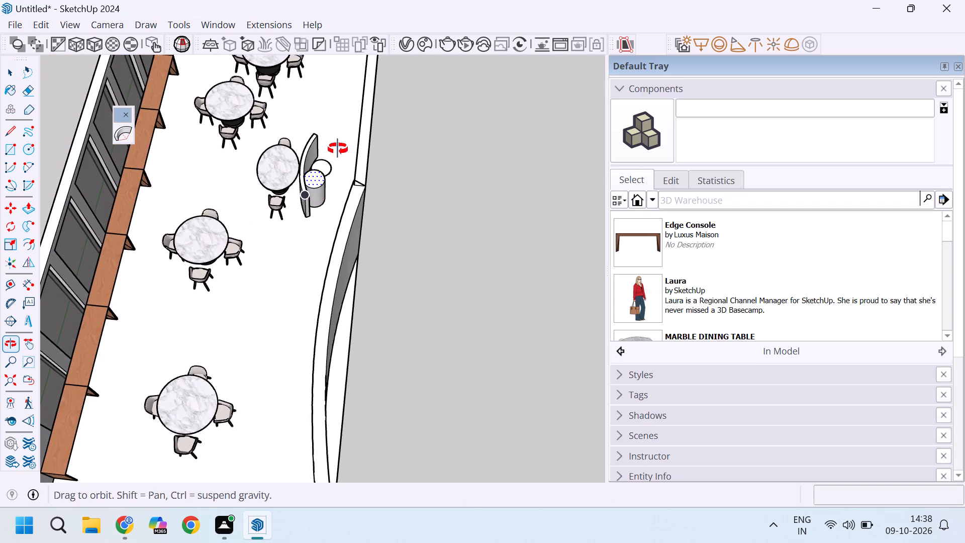
{"action": "middle_click_drag", "start_coordinate": [338, 149], "coordinate": [356, 115]}
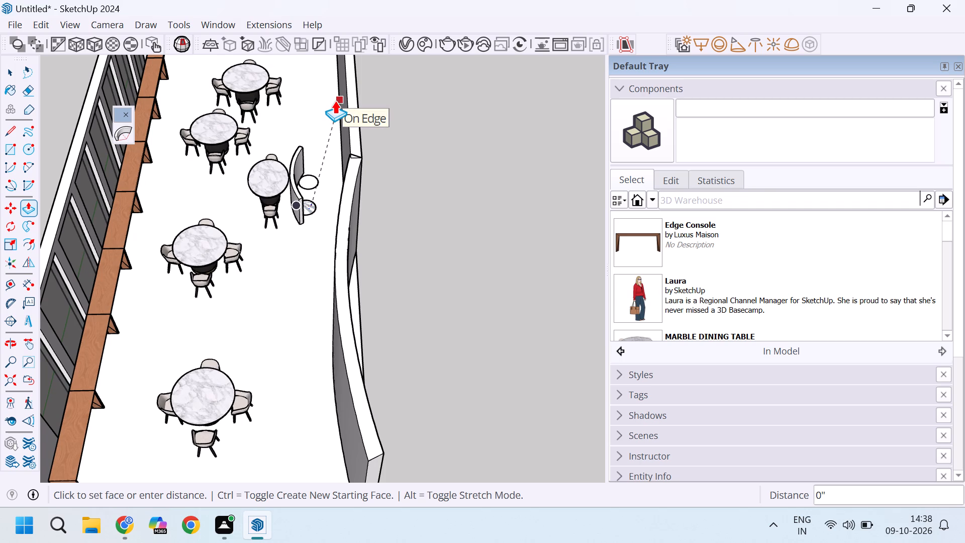
{"action": "type", "text": "9'"}
{"action": "key", "text": "Return"}
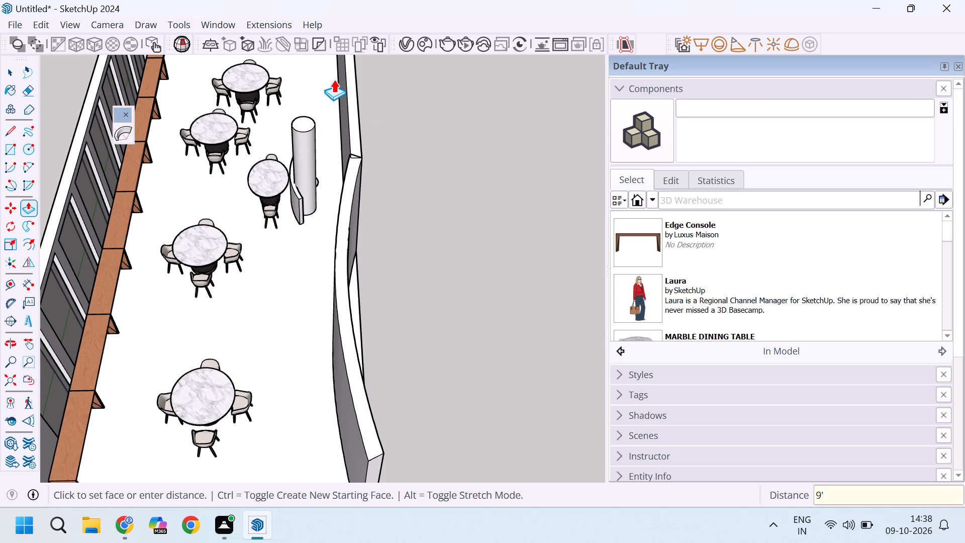
Push/Pull the first circle up by the same 9' to form the second column.
{"action": "scroll", "coordinate": [368, 216], "scroll_direction": "up", "scroll_amount": 4}
{"action": "middle_click_drag", "start_coordinate": [298, 205], "coordinate": [103, 260]}
{"action": "scroll", "coordinate": [103, 260], "scroll_direction": "up", "scroll_amount": 1}
{"action": "scroll", "coordinate": [368, 68], "scroll_direction": "up", "scroll_amount": 1}
{"action": "scroll", "coordinate": [338, 158], "scroll_direction": "down", "scroll_amount": 6}
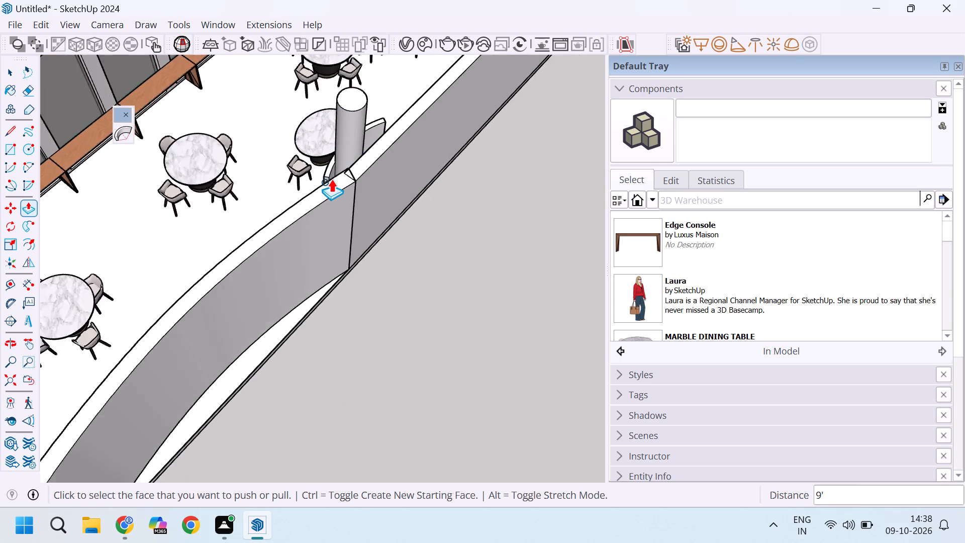
{"action": "scroll", "coordinate": [331, 179], "scroll_direction": "down", "scroll_amount": 6}
{"action": "scroll", "coordinate": [366, 128], "scroll_direction": "up", "scroll_amount": 7}
{"action": "scroll", "coordinate": [368, 126], "scroll_direction": "up", "scroll_amount": 16}
{"action": "scroll", "coordinate": [319, 234], "scroll_direction": "up", "scroll_amount": 1}
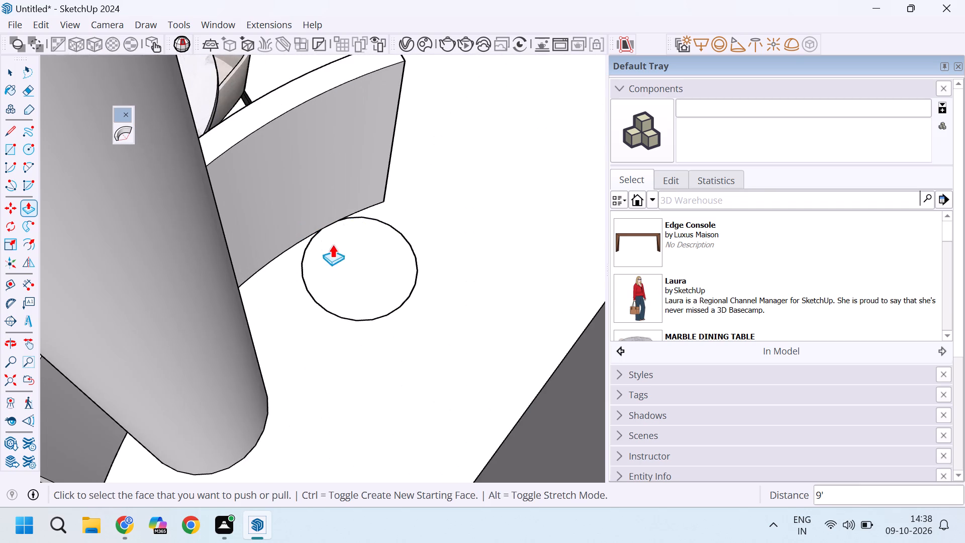
{"action": "double_click", "coordinate": [361, 251]}
{"action": "scroll", "coordinate": [361, 251], "scroll_direction": "down", "scroll_amount": 18}
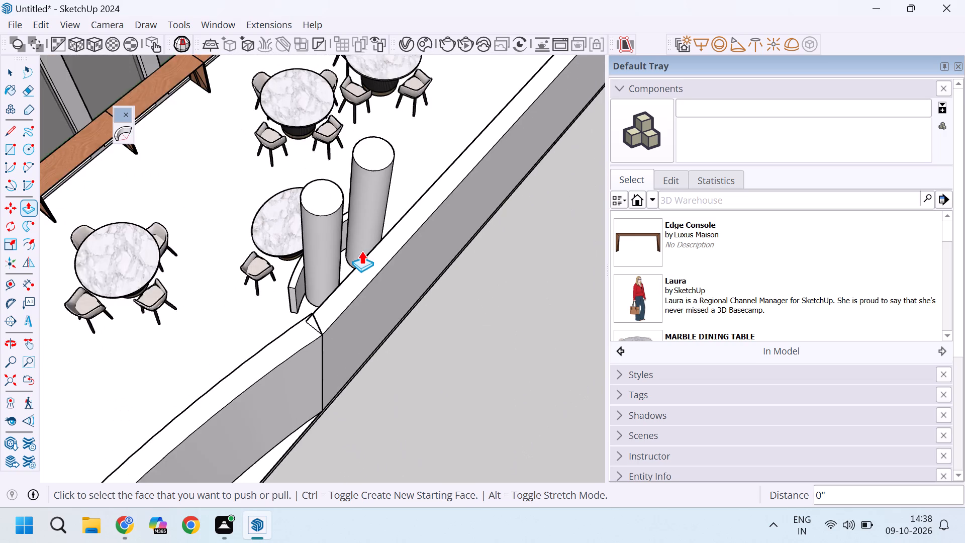
{"action": "key", "text": "space"}
Examine the two columns and the curved panel in relation to the café walls and dining sets.
{"action": "scroll", "coordinate": [235, 249], "scroll_direction": "down", "scroll_amount": 1}
{"action": "middle_click_drag", "start_coordinate": [235, 249], "coordinate": [432, 147]}
{"action": "scroll", "coordinate": [415, 159], "scroll_direction": "down", "scroll_amount": 8}
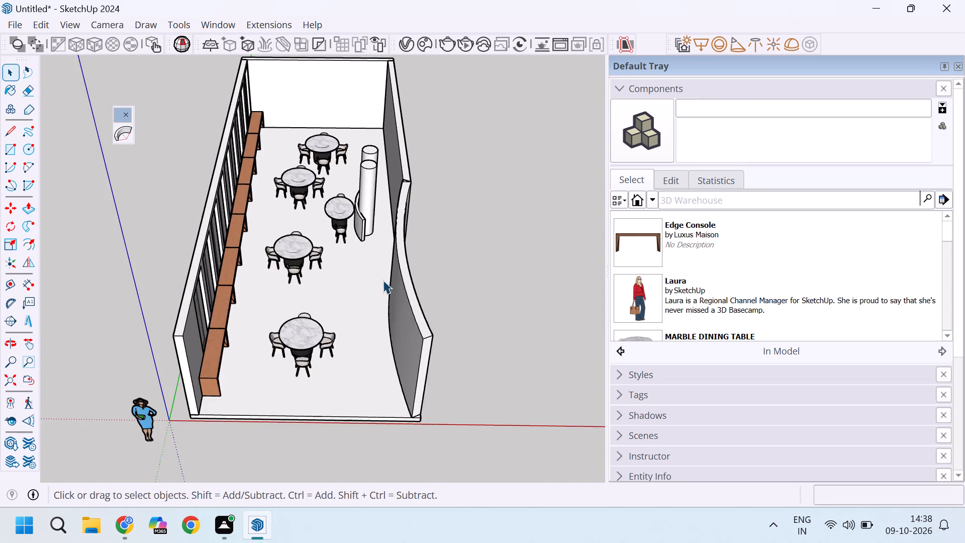
{"action": "middle_click_drag", "start_coordinate": [383, 280], "coordinate": [408, 195]}
{"action": "scroll", "coordinate": [370, 122], "scroll_direction": "up", "scroll_amount": 10}
{"action": "middle_click_drag", "start_coordinate": [392, 265], "coordinate": [387, 213]}
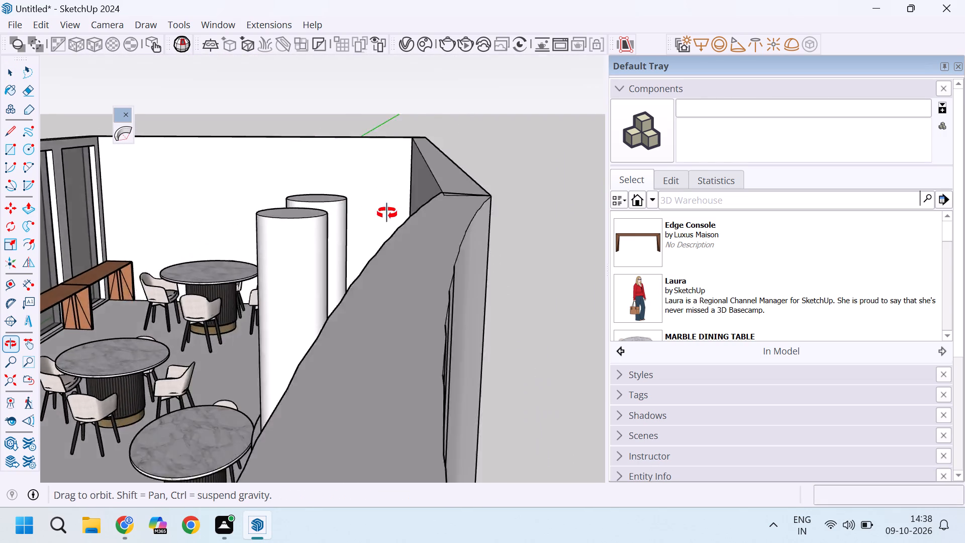
{"action": "middle_click_drag", "start_coordinate": [387, 213], "coordinate": [390, 213]}
{"action": "scroll", "coordinate": [401, 225], "scroll_direction": "down", "scroll_amount": 5}
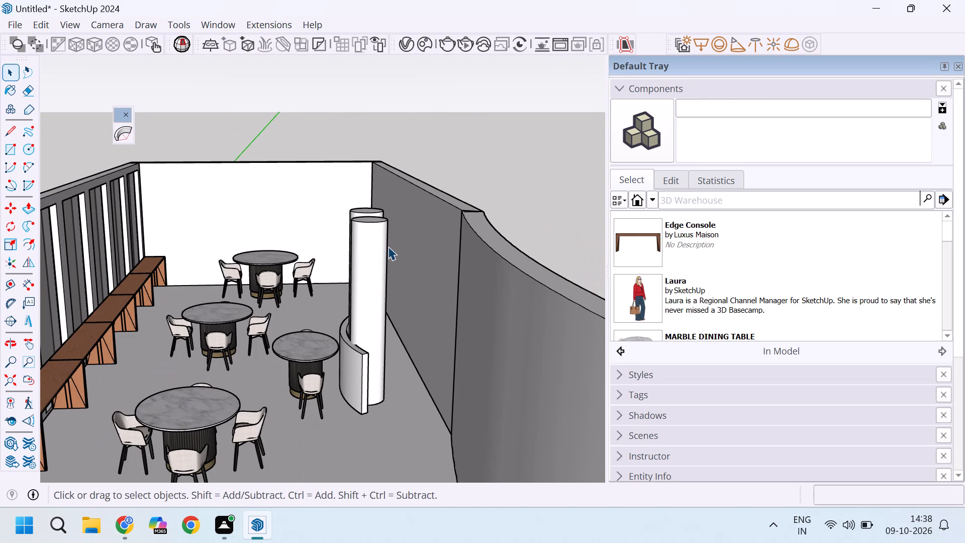
{"action": "scroll", "coordinate": [369, 220], "scroll_direction": "up", "scroll_amount": 5}
{"action": "scroll", "coordinate": [374, 216], "scroll_direction": "down", "scroll_amount": 5}
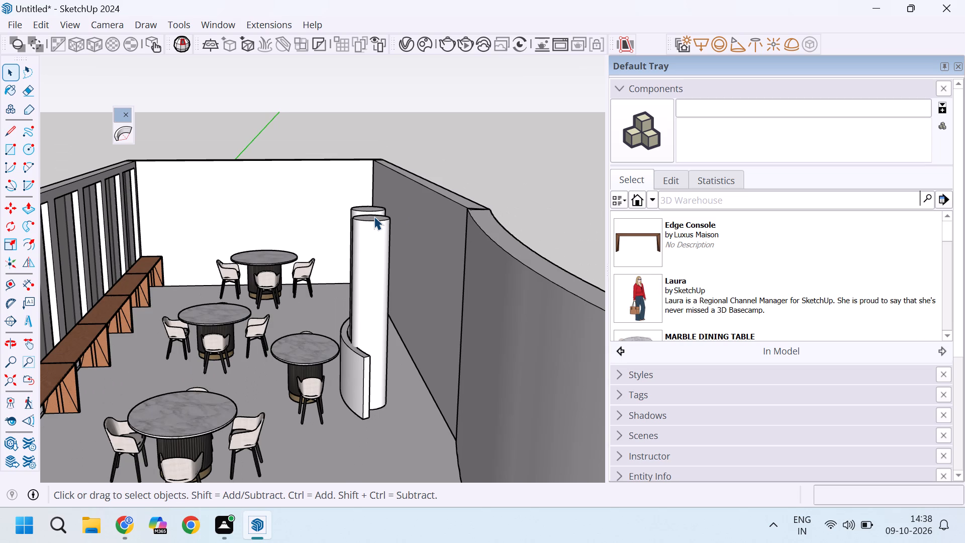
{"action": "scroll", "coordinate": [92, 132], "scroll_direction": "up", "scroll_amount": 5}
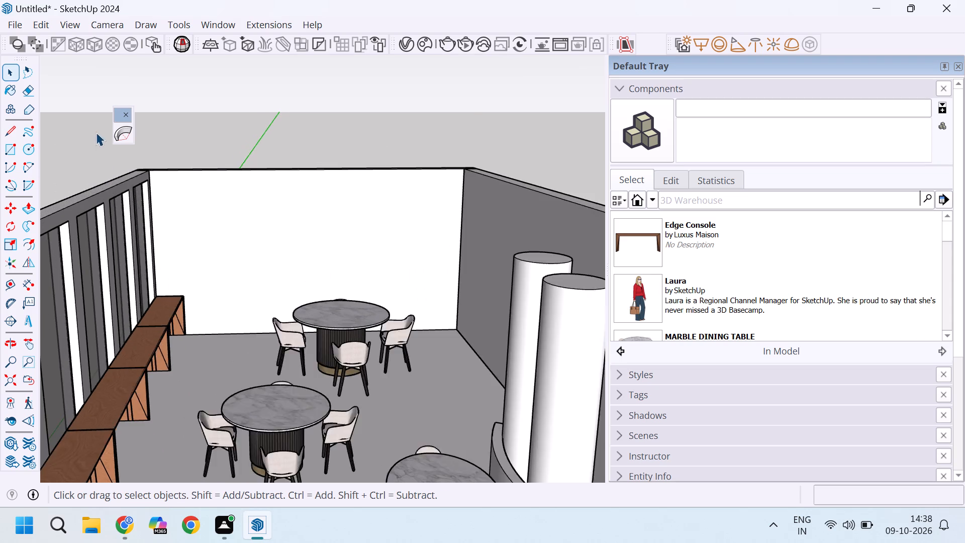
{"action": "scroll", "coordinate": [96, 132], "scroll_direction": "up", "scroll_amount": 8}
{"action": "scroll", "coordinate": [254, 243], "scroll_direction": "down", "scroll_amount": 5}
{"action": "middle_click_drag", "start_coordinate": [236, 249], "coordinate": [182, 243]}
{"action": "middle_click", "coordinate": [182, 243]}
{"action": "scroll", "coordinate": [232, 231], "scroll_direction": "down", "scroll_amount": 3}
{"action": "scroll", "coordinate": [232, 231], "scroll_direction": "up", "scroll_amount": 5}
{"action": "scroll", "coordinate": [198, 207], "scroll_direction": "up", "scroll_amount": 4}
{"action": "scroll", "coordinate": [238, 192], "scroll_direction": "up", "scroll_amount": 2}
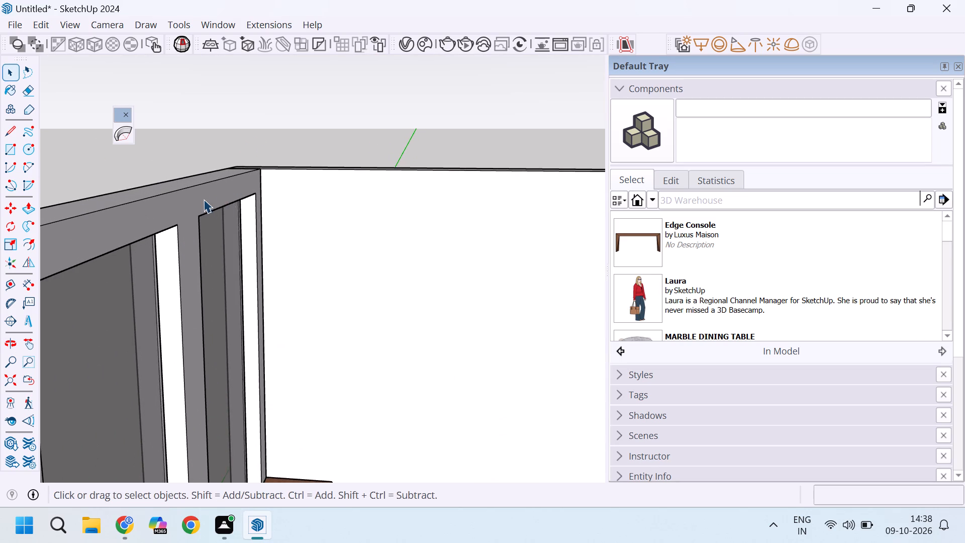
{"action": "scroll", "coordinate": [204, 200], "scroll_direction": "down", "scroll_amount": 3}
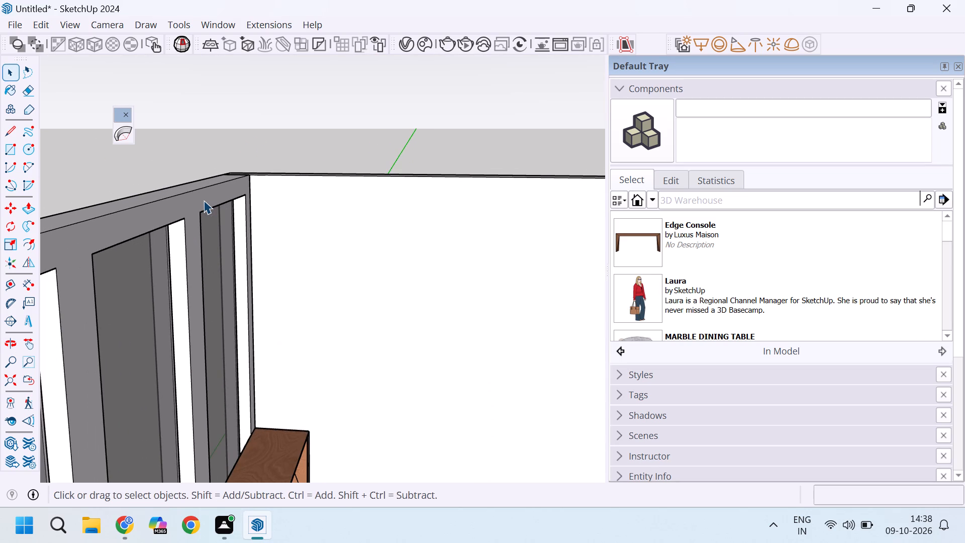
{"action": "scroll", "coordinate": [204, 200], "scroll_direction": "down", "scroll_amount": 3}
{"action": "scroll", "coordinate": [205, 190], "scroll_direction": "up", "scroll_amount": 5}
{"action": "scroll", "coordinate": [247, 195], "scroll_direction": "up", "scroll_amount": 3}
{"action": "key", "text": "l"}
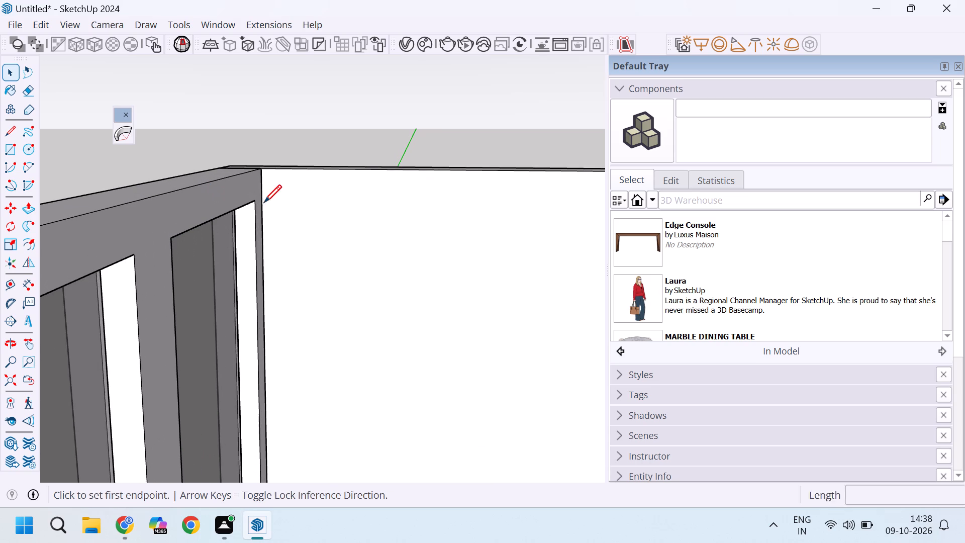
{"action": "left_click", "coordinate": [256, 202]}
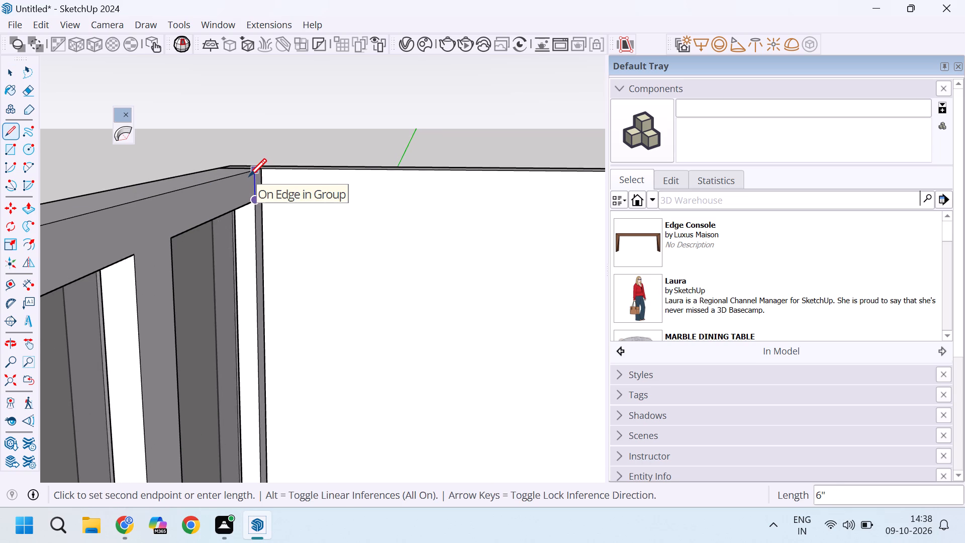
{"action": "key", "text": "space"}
Examine the café interior and where the nearer column meets the inner side of the curved partition panel.
{"action": "scroll", "coordinate": [210, 175], "scroll_direction": "down", "scroll_amount": 3}
{"action": "middle_click_drag", "start_coordinate": [208, 175], "coordinate": [214, 215]}
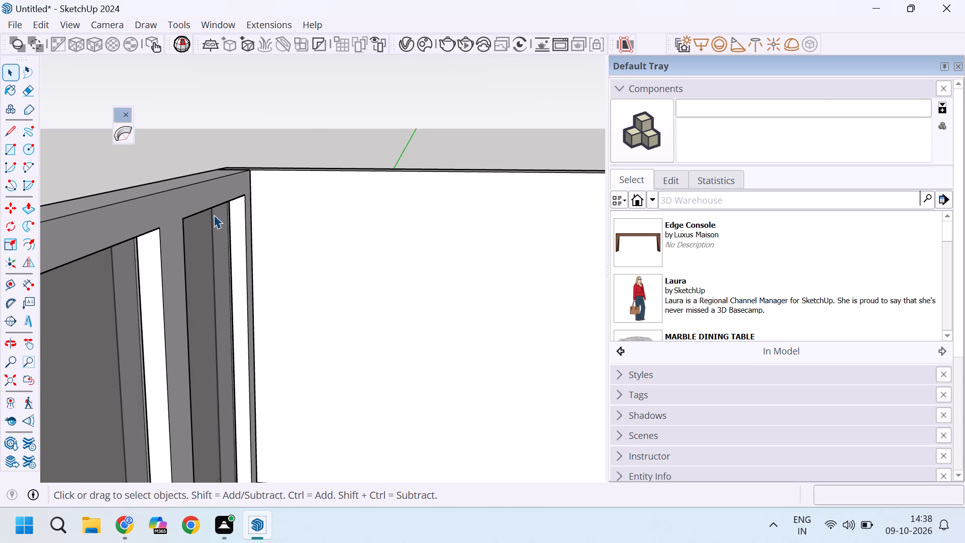
{"action": "scroll", "coordinate": [223, 190], "scroll_direction": "down", "scroll_amount": 5}
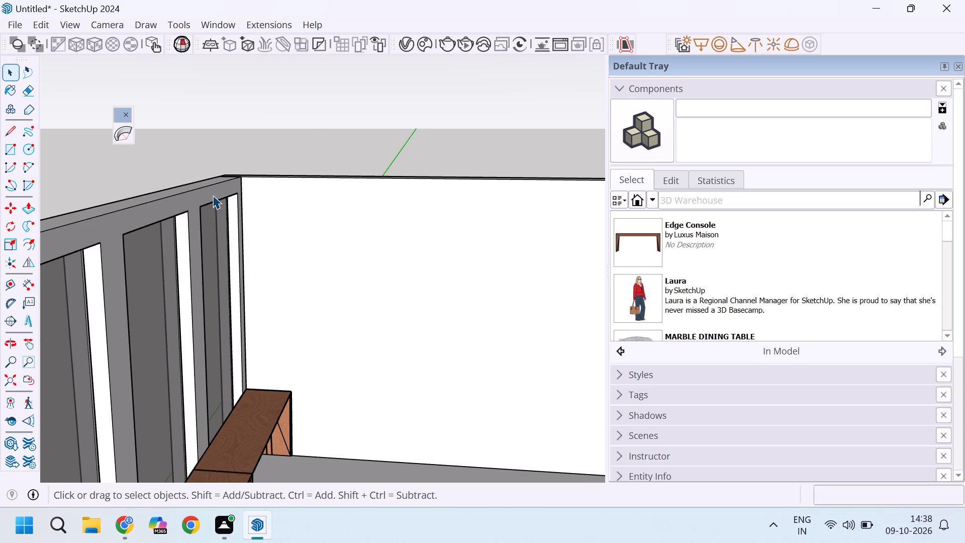
{"action": "scroll", "coordinate": [246, 193], "scroll_direction": "down", "scroll_amount": 5}
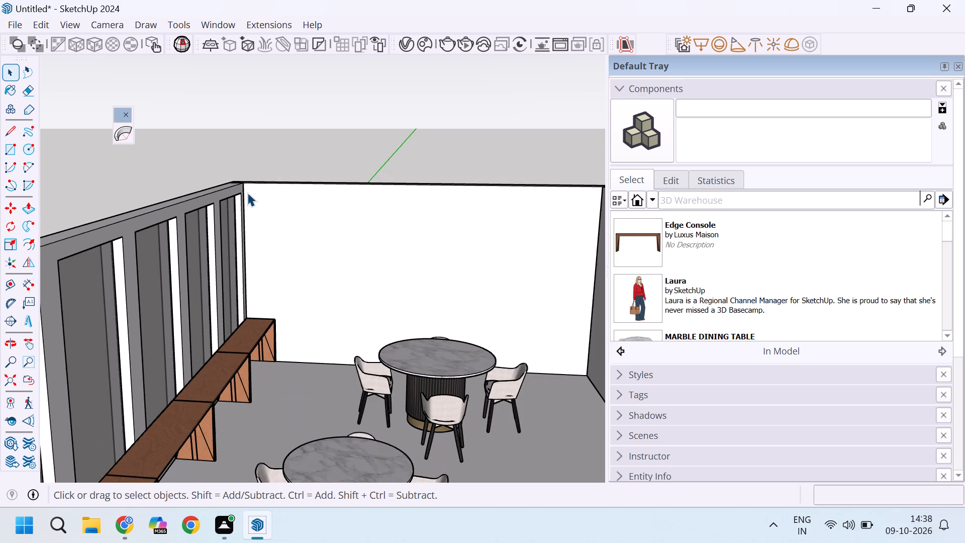
{"action": "scroll", "coordinate": [247, 193], "scroll_direction": "down", "scroll_amount": 10}
{"action": "middle_click_drag", "start_coordinate": [371, 280], "coordinate": [409, 353]}
{"action": "scroll", "coordinate": [370, 278], "scroll_direction": "up", "scroll_amount": 4}
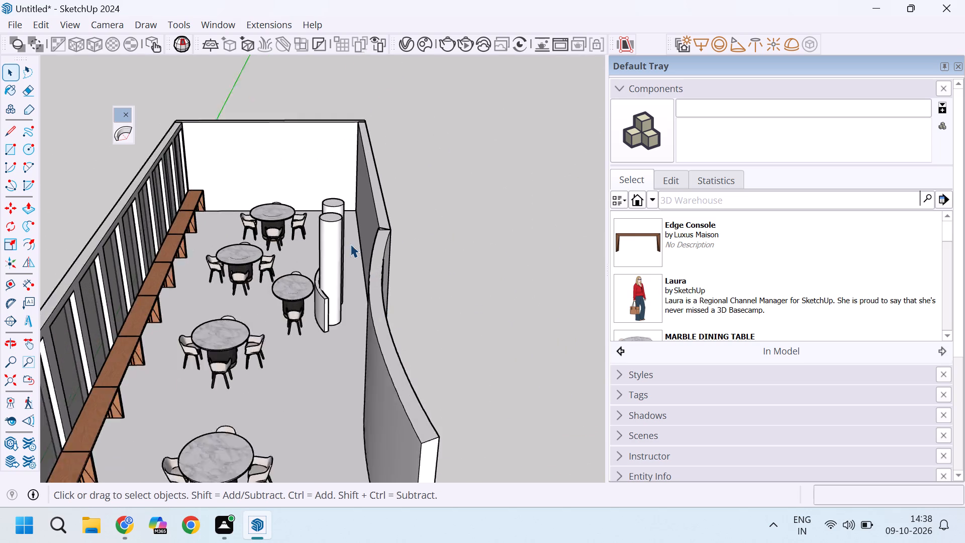
{"action": "scroll", "coordinate": [327, 261], "scroll_direction": "up", "scroll_amount": 4}
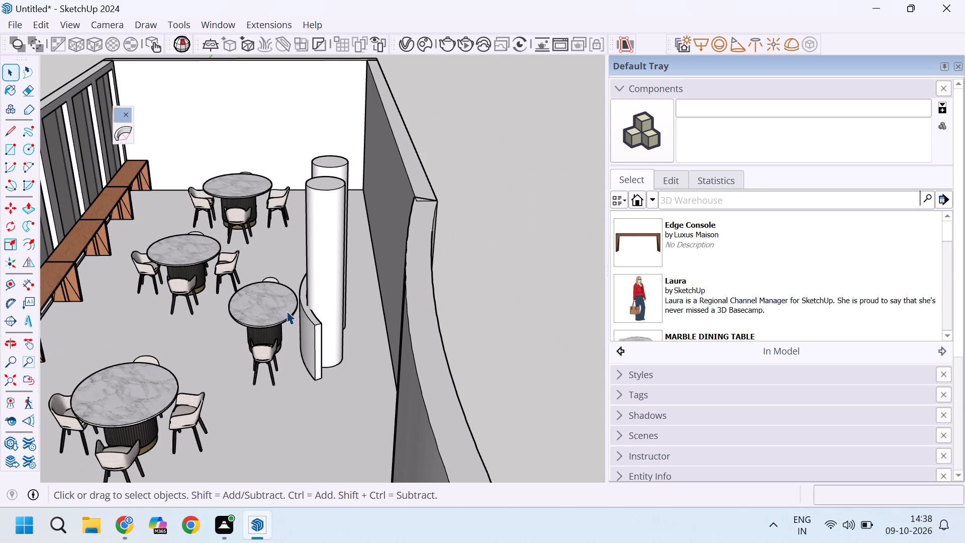
{"action": "middle_click_drag", "start_coordinate": [291, 311], "coordinate": [376, 301]}
{"action": "scroll", "coordinate": [367, 310], "scroll_direction": "up", "scroll_amount": 4}
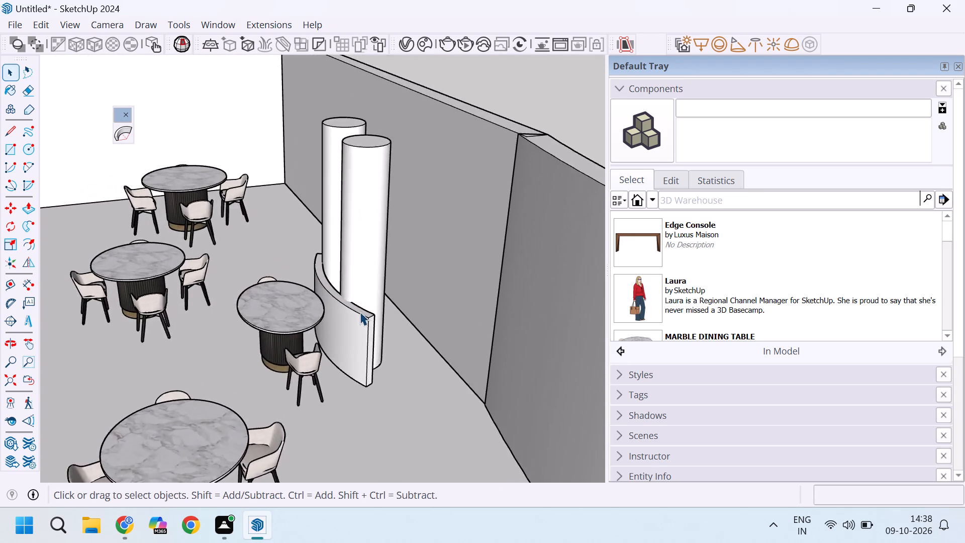
{"action": "scroll", "coordinate": [360, 312], "scroll_direction": "up", "scroll_amount": 9}
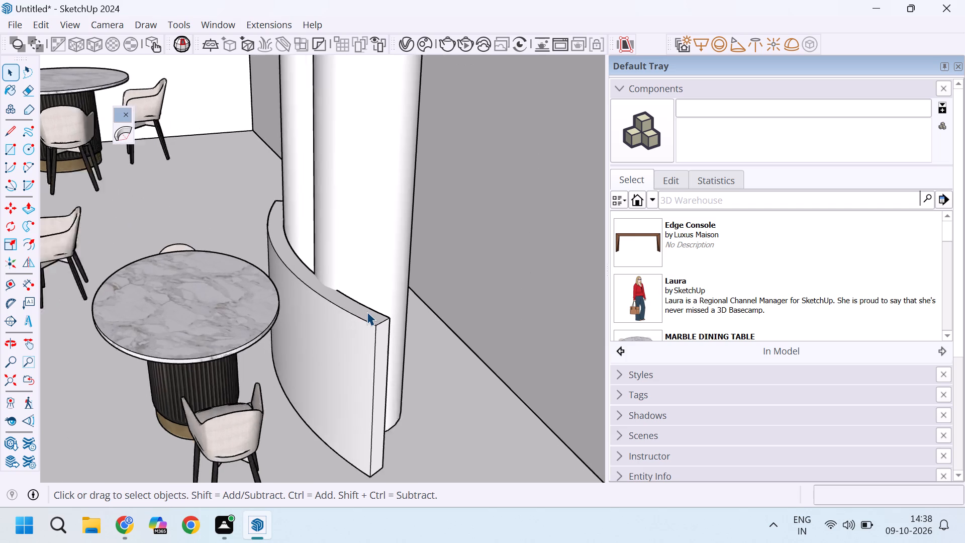
{"action": "scroll", "coordinate": [361, 312], "scroll_direction": "up", "scroll_amount": 3}
{"action": "left_click", "coordinate": [350, 247]}
{"action": "scroll", "coordinate": [262, 264], "scroll_direction": "up", "scroll_amount": 5}
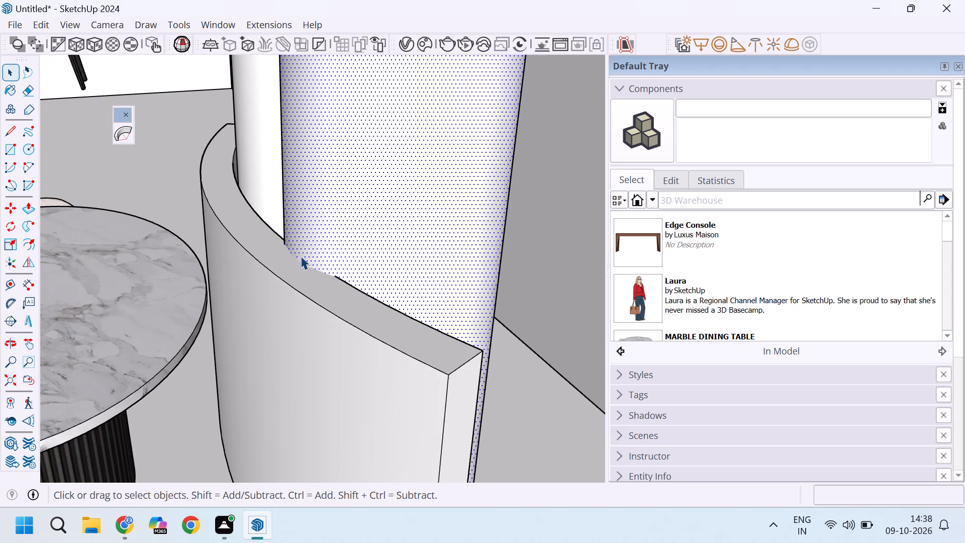
{"action": "scroll", "coordinate": [301, 256], "scroll_direction": "up", "scroll_amount": 2}
{"action": "scroll", "coordinate": [304, 256], "scroll_direction": "down", "scroll_amount": 11}
{"action": "scroll", "coordinate": [348, 232], "scroll_direction": "down", "scroll_amount": 13}
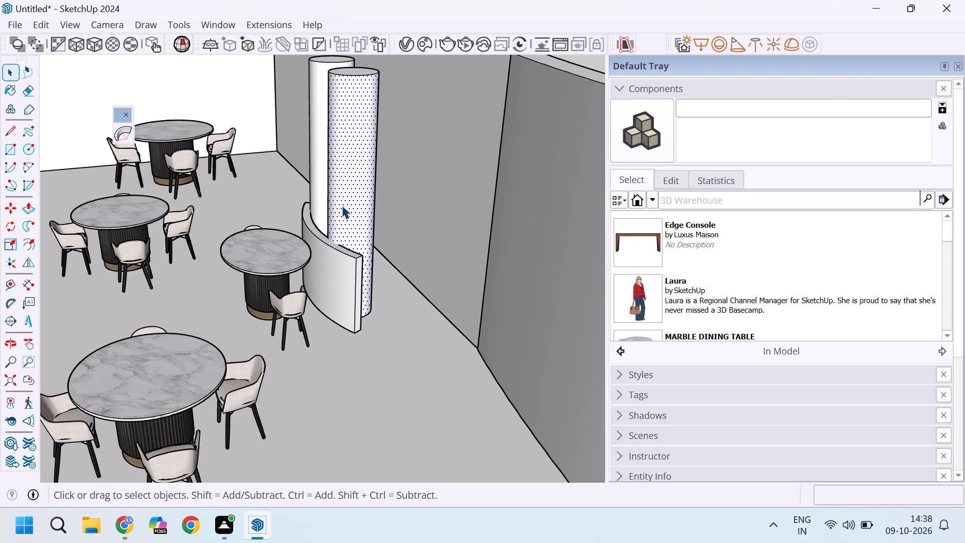
Select the whole nearer column and move it about 1" along the floor away from the curved panel's inner face.
{"action": "double_click", "coordinate": [342, 202]}
{"action": "scroll", "coordinate": [342, 202], "scroll_direction": "up", "scroll_amount": 4}
{"action": "double_click", "coordinate": [342, 202]}
{"action": "scroll", "coordinate": [326, 228], "scroll_direction": "up", "scroll_amount": 4}
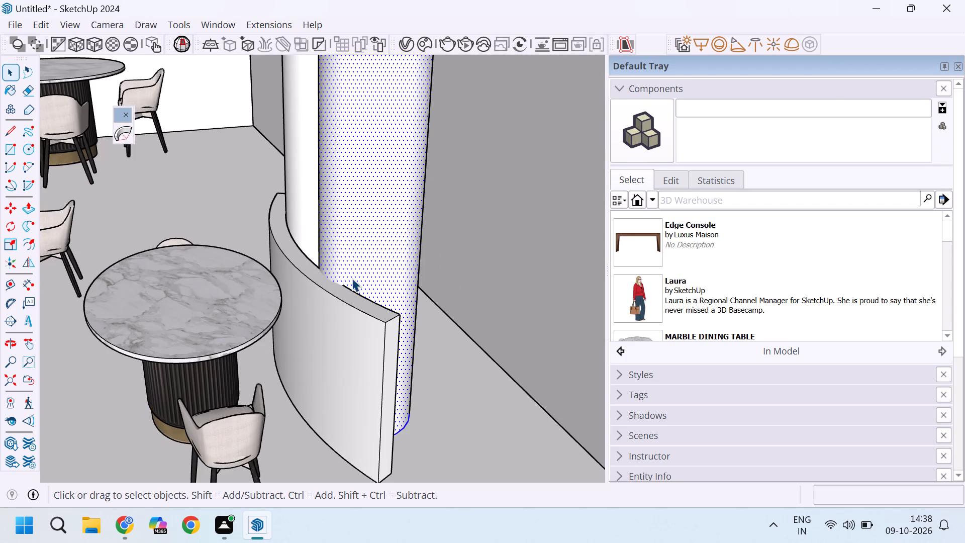
{"action": "scroll", "coordinate": [352, 278], "scroll_direction": "up", "scroll_amount": 3}
{"action": "triple_click", "coordinate": [373, 263]}
{"action": "left_click", "coordinate": [373, 263]}
{"action": "triple_click", "coordinate": [373, 263]}
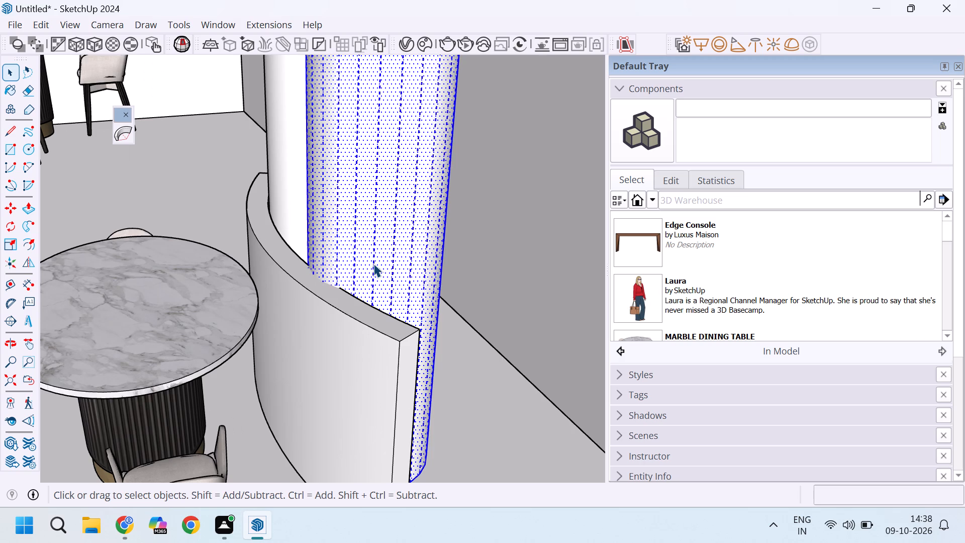
{"action": "scroll", "coordinate": [353, 258], "scroll_direction": "up", "scroll_amount": 8}
{"action": "scroll", "coordinate": [303, 277], "scroll_direction": "down", "scroll_amount": 10}
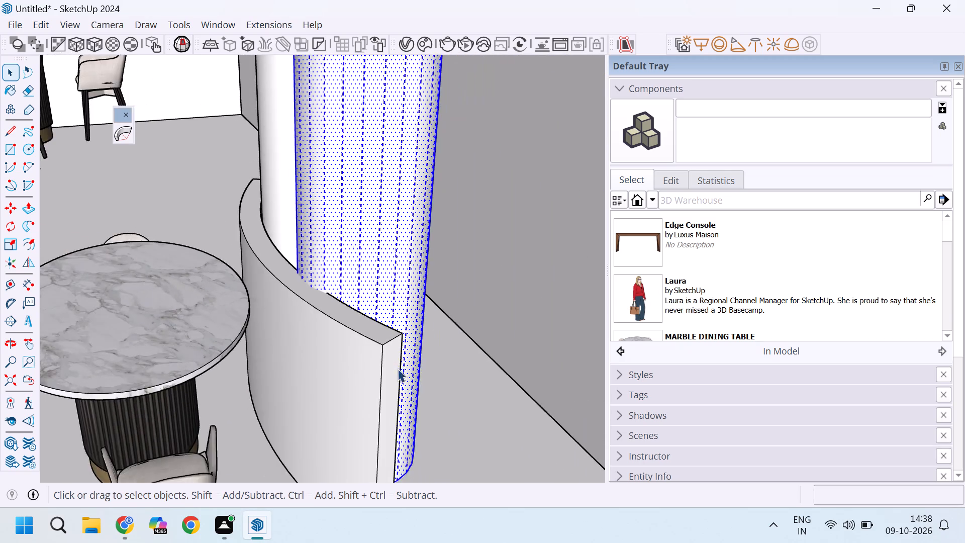
{"action": "middle_click_drag", "start_coordinate": [395, 390], "coordinate": [351, 394]}
{"action": "scroll", "coordinate": [357, 427], "scroll_direction": "down", "scroll_amount": 10}
{"action": "scroll", "coordinate": [359, 451], "scroll_direction": "up", "scroll_amount": 5}
{"action": "middle_click_drag", "start_coordinate": [367, 444], "coordinate": [348, 444]}
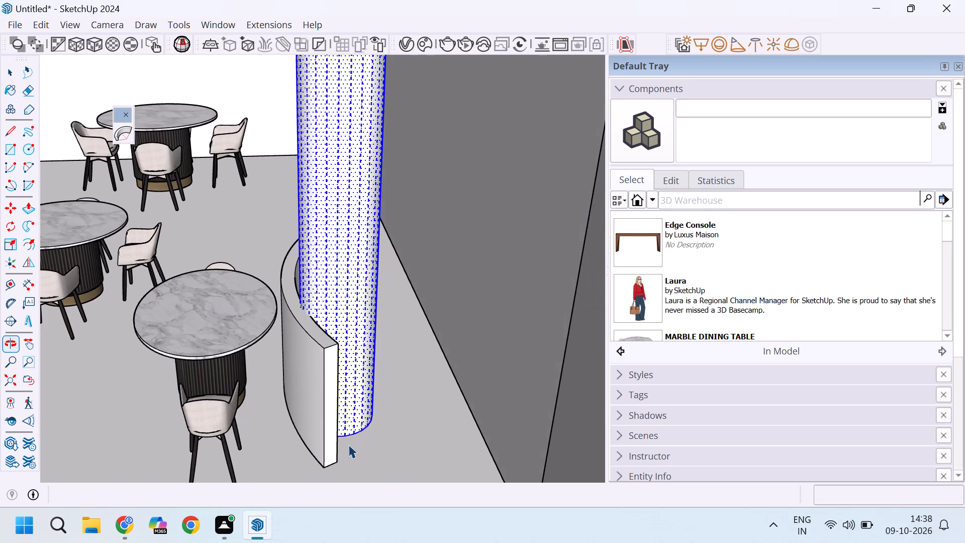
{"action": "scroll", "coordinate": [354, 444], "scroll_direction": "up", "scroll_amount": 10}
{"action": "middle_click_drag", "start_coordinate": [332, 429], "coordinate": [249, 429]}
{"action": "scroll", "coordinate": [230, 406], "scroll_direction": "up", "scroll_amount": 3}
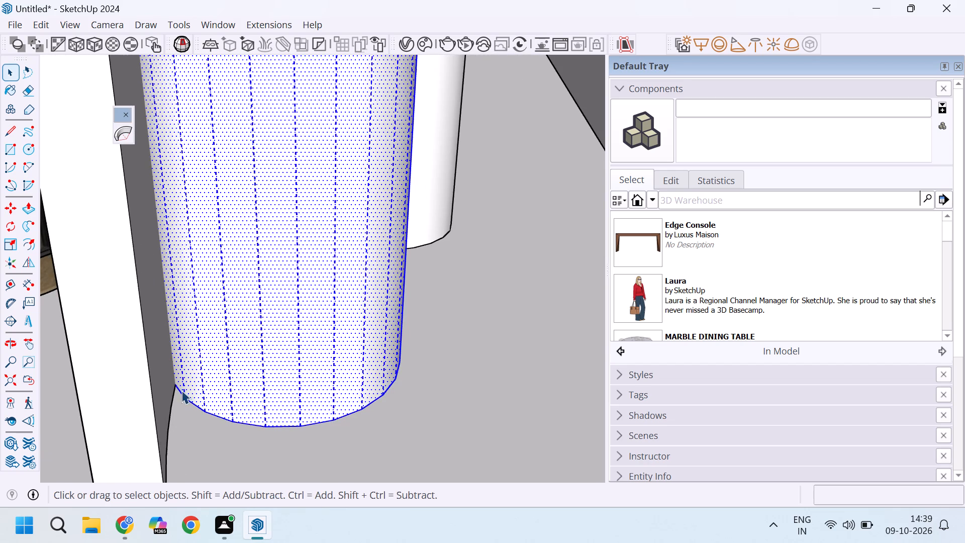
{"action": "key", "text": "m"}
{"action": "scroll", "coordinate": [169, 387], "scroll_direction": "up", "scroll_amount": 5}
{"action": "left_click", "coordinate": [177, 385]}
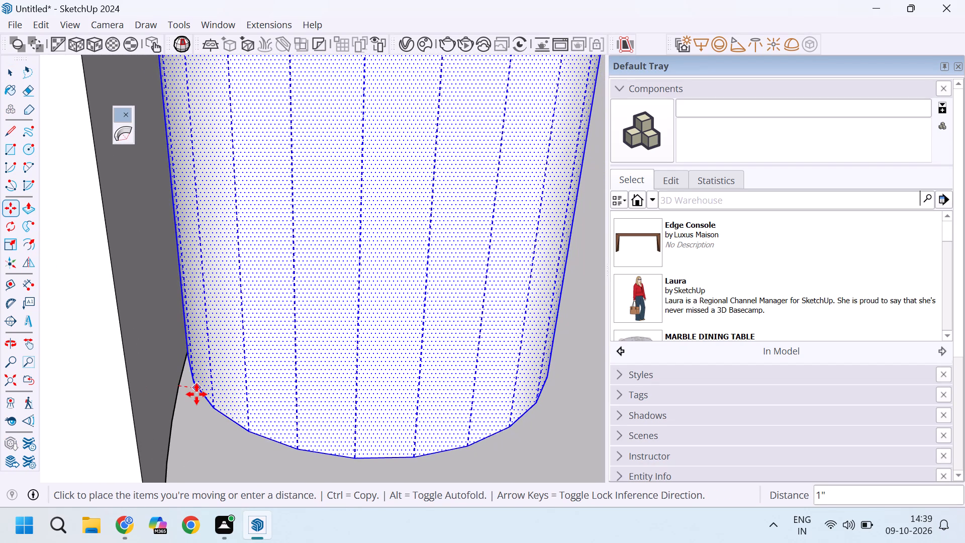
{"action": "left_click", "coordinate": [192, 394]}
{"action": "scroll", "coordinate": [285, 376], "scroll_direction": "down", "scroll_amount": 10}
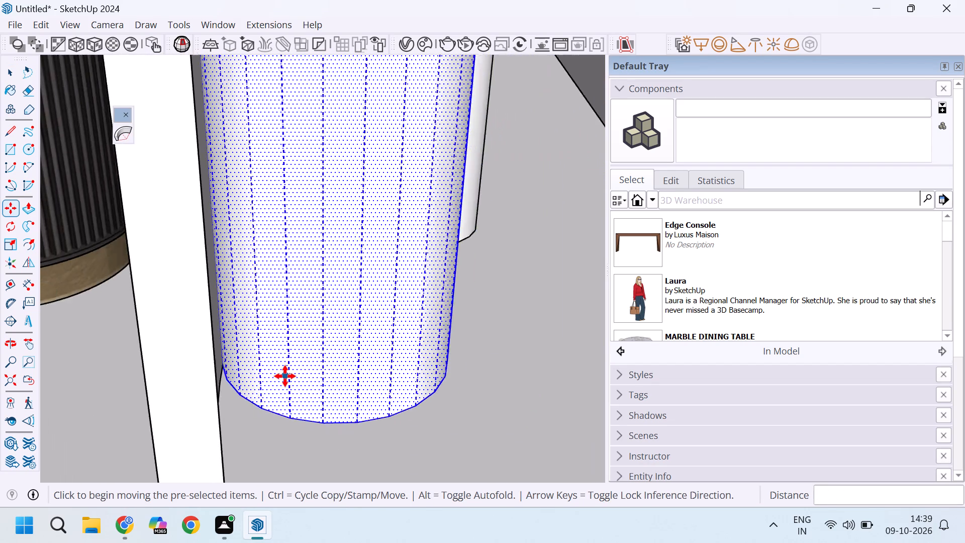
{"action": "scroll", "coordinate": [285, 376], "scroll_direction": "down", "scroll_amount": 10}
{"action": "scroll", "coordinate": [267, 326], "scroll_direction": "down", "scroll_amount": 20}
{"action": "scroll", "coordinate": [267, 326], "scroll_direction": "down", "scroll_amount": 7}
{"action": "key", "text": "space"}
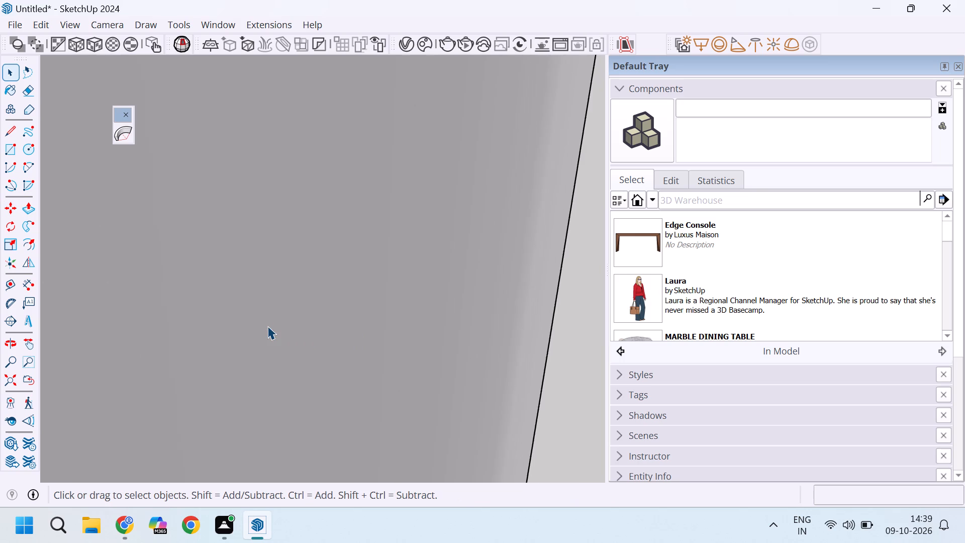
Copy the top face from inside the curved panel's group and paste it in place outside the group.
{"action": "scroll", "coordinate": [267, 326], "scroll_direction": "down", "scroll_amount": 20}
{"action": "scroll", "coordinate": [267, 326], "scroll_direction": "down", "scroll_amount": 20}
{"action": "scroll", "coordinate": [267, 326], "scroll_direction": "down", "scroll_amount": 8}
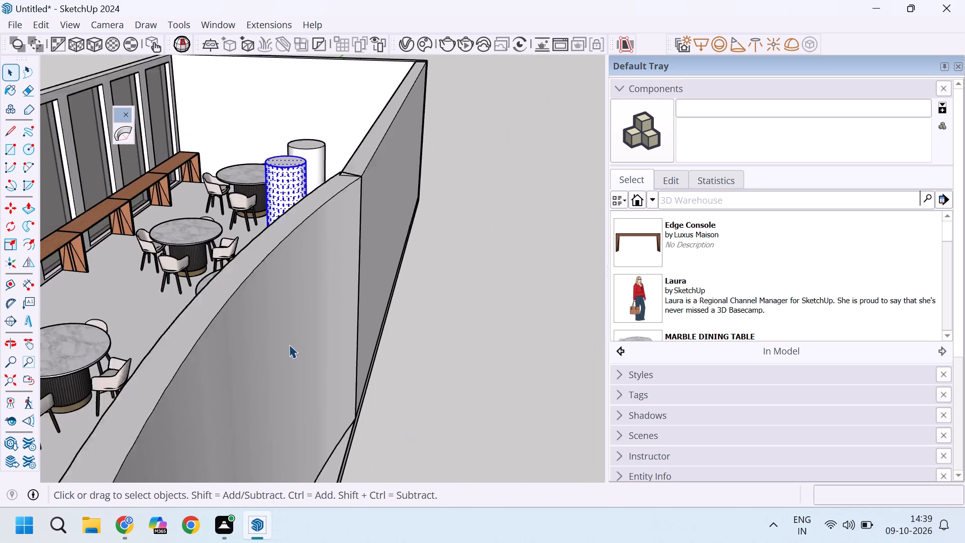
{"action": "middle_click_drag", "start_coordinate": [213, 327], "coordinate": [256, 344]}
{"action": "left_click", "coordinate": [447, 250]}
{"action": "middle_click_drag", "start_coordinate": [328, 322], "coordinate": [473, 358]}
{"action": "scroll", "coordinate": [334, 329], "scroll_direction": "up", "scroll_amount": 9}
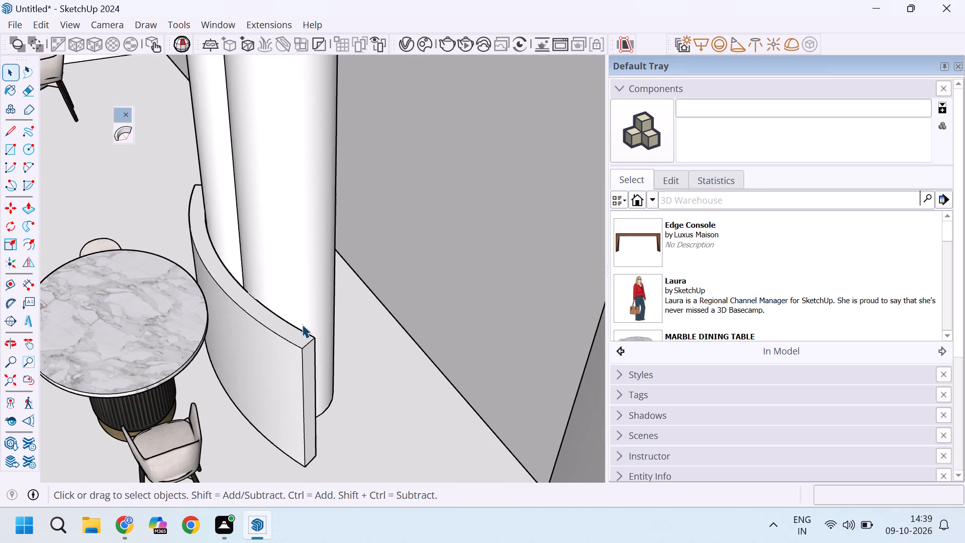
{"action": "left_click", "coordinate": [294, 330]}
{"action": "double_click", "coordinate": [294, 330]}
{"action": "left_click", "coordinate": [291, 333]}
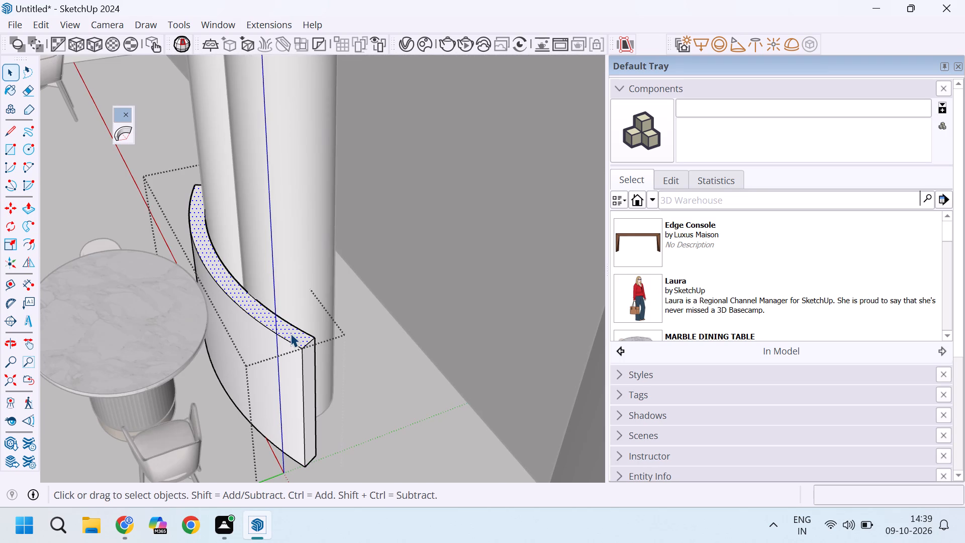
{"action": "key", "text": "ctrl+c"}
{"action": "scroll", "coordinate": [310, 351], "scroll_direction": "down", "scroll_amount": 3}
{"action": "left_click", "coordinate": [365, 388]}
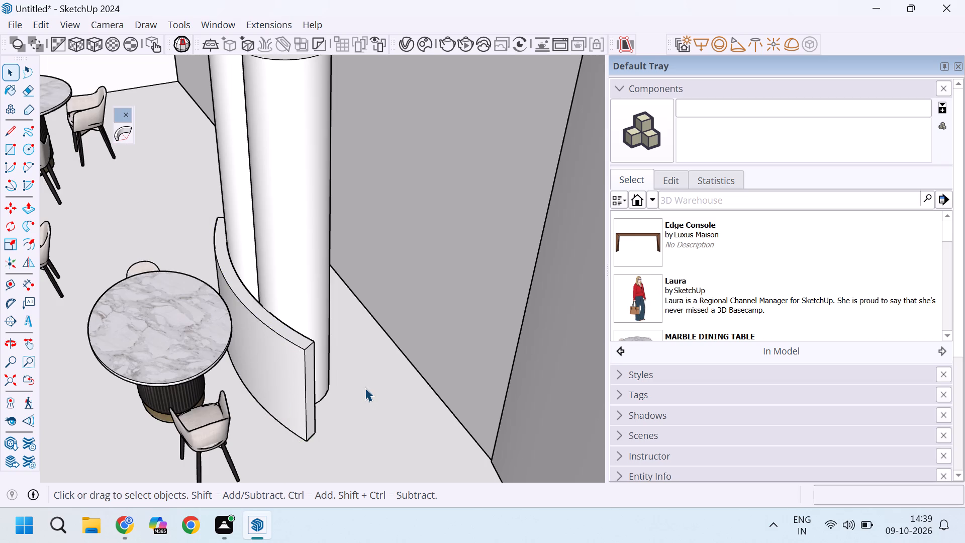
{"action": "left_click", "coordinate": [40, 24]}
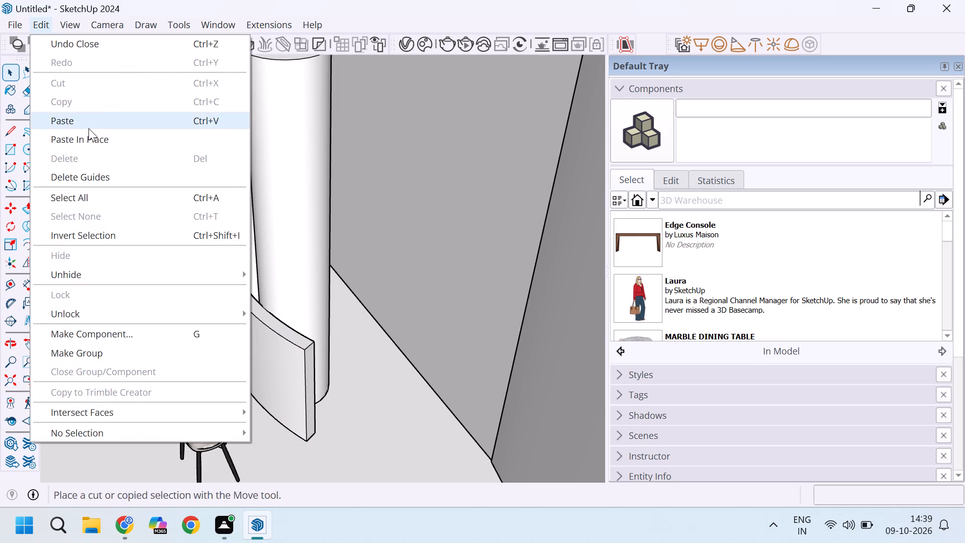
{"action": "left_click", "coordinate": [85, 140]}
{"action": "scroll", "coordinate": [231, 294], "scroll_direction": "up", "scroll_amount": 9}
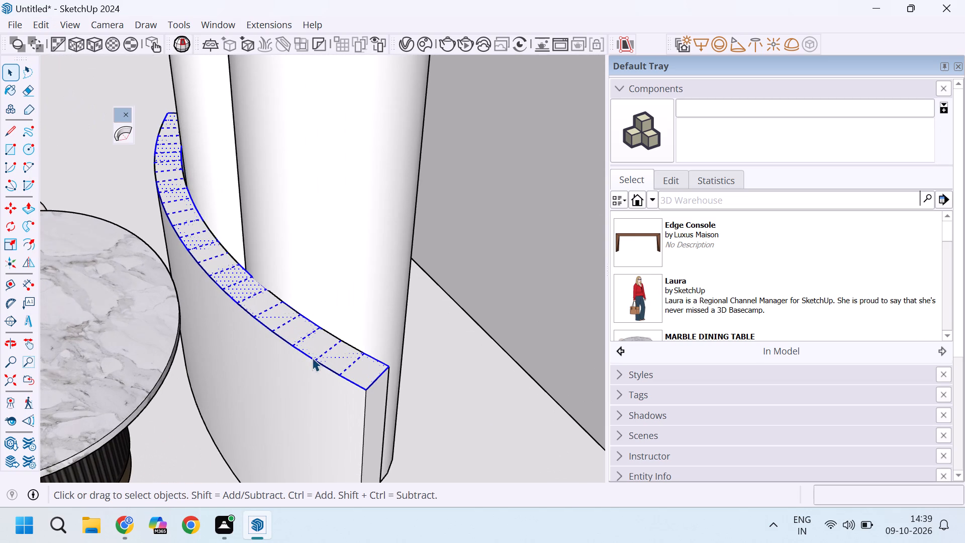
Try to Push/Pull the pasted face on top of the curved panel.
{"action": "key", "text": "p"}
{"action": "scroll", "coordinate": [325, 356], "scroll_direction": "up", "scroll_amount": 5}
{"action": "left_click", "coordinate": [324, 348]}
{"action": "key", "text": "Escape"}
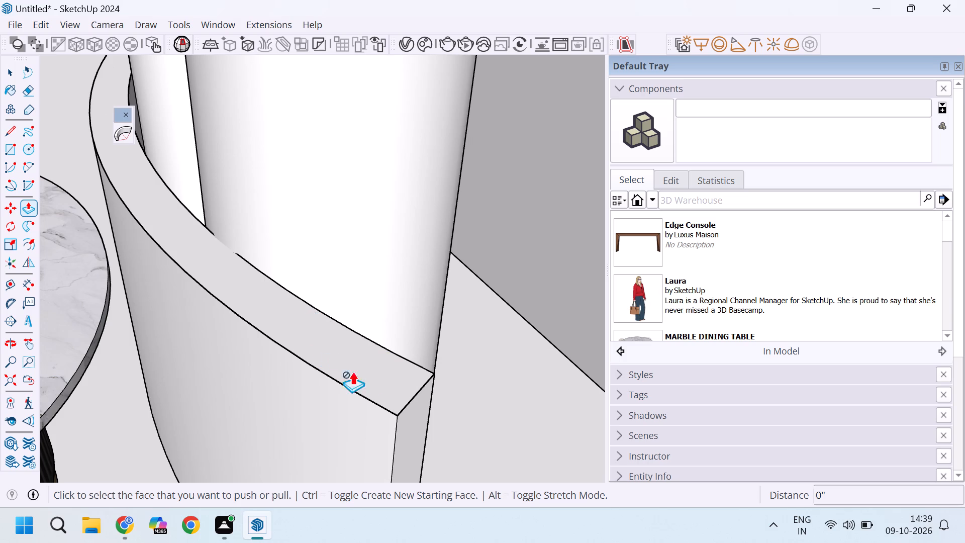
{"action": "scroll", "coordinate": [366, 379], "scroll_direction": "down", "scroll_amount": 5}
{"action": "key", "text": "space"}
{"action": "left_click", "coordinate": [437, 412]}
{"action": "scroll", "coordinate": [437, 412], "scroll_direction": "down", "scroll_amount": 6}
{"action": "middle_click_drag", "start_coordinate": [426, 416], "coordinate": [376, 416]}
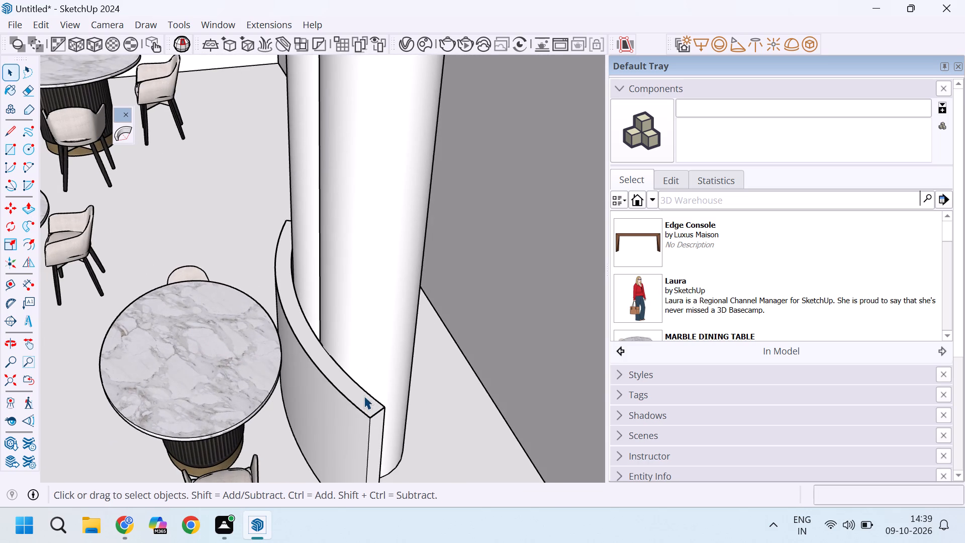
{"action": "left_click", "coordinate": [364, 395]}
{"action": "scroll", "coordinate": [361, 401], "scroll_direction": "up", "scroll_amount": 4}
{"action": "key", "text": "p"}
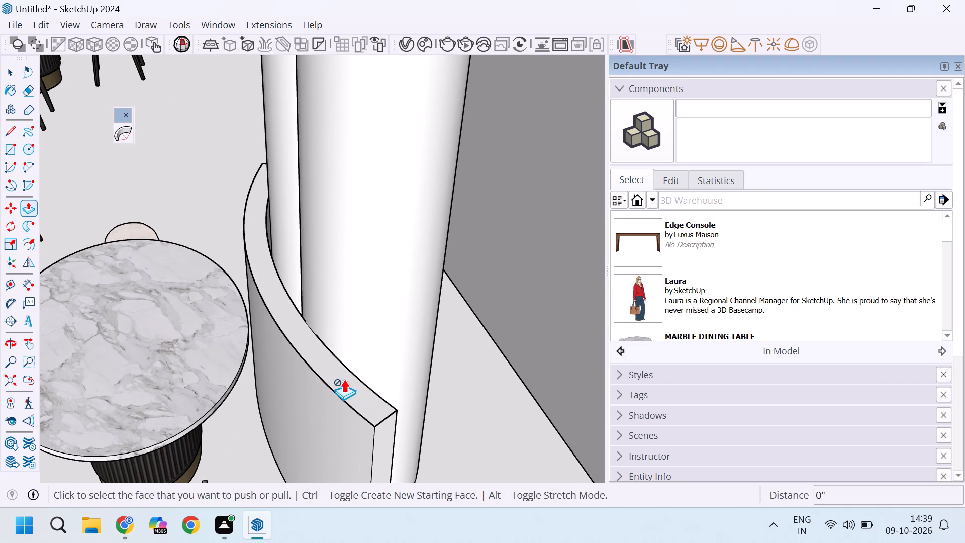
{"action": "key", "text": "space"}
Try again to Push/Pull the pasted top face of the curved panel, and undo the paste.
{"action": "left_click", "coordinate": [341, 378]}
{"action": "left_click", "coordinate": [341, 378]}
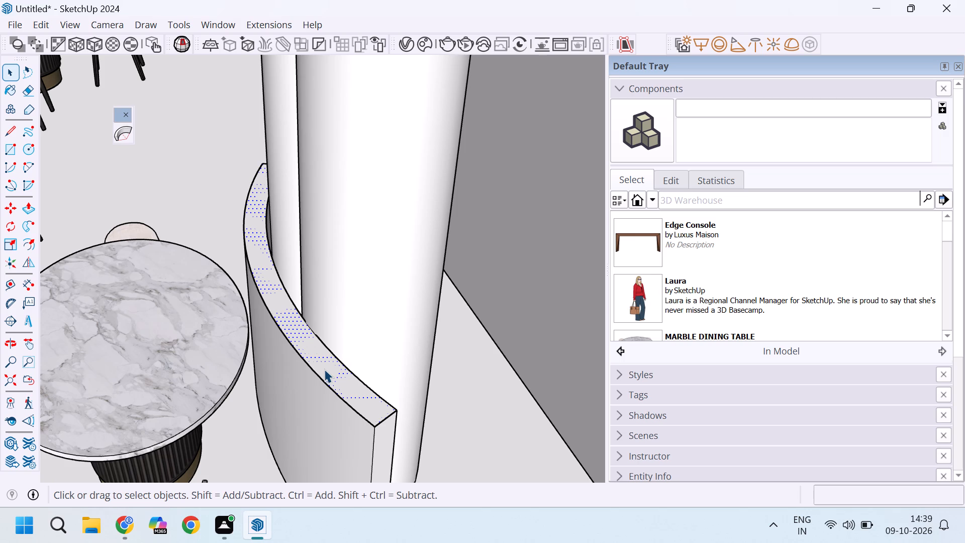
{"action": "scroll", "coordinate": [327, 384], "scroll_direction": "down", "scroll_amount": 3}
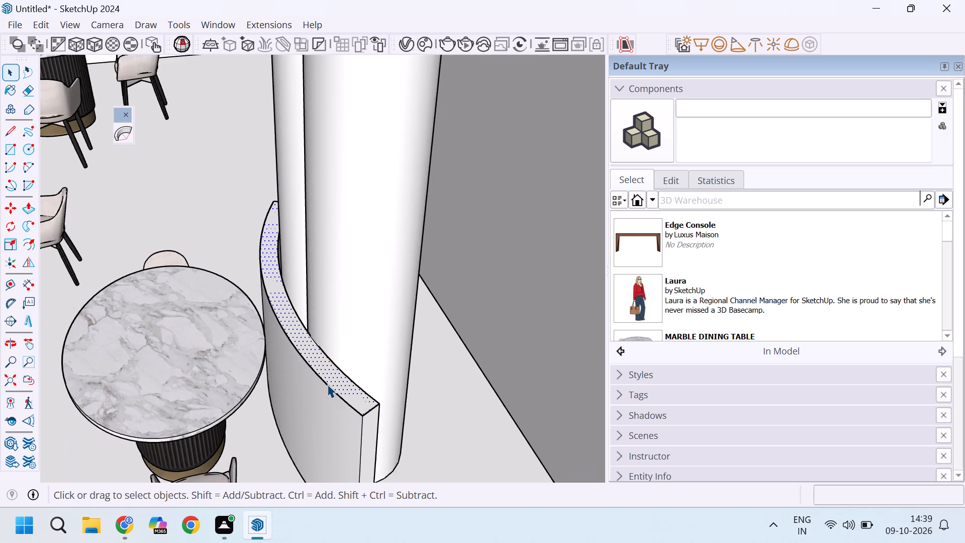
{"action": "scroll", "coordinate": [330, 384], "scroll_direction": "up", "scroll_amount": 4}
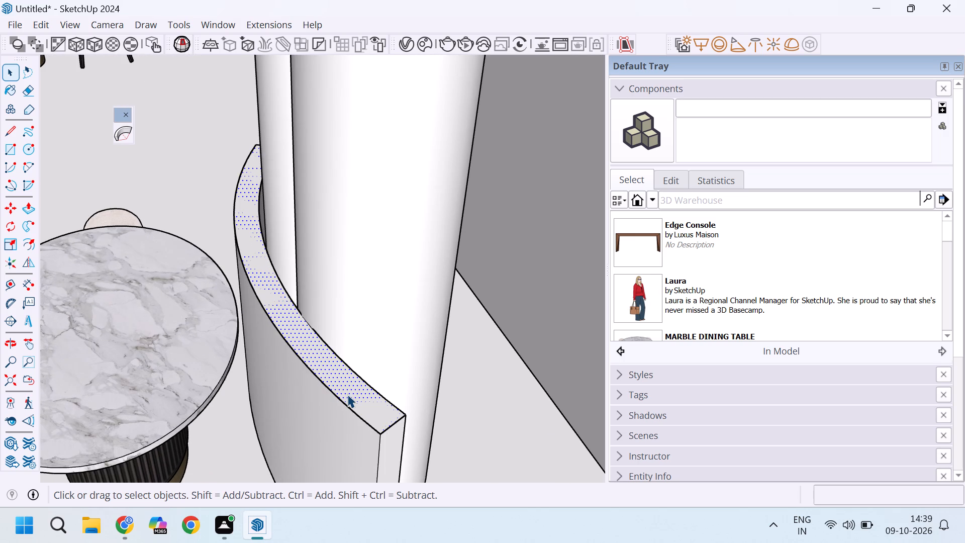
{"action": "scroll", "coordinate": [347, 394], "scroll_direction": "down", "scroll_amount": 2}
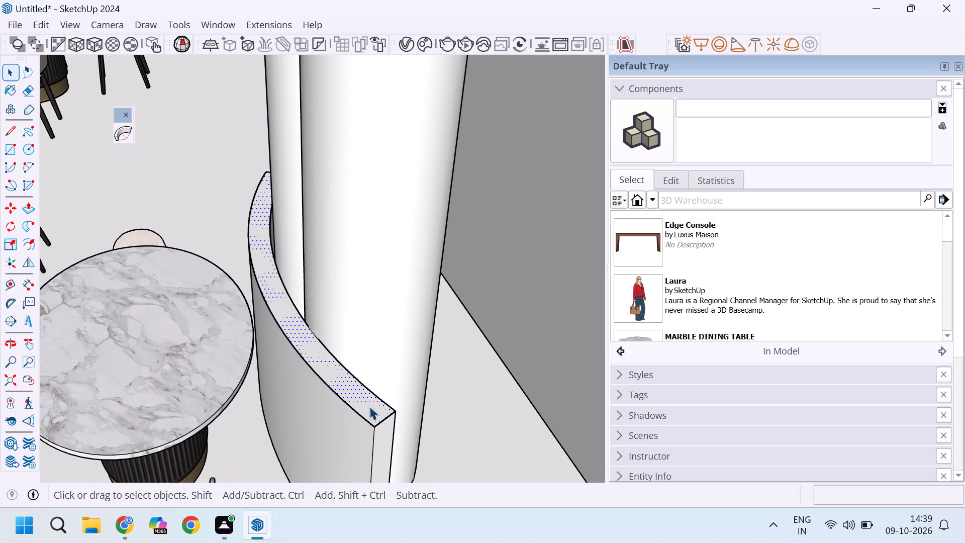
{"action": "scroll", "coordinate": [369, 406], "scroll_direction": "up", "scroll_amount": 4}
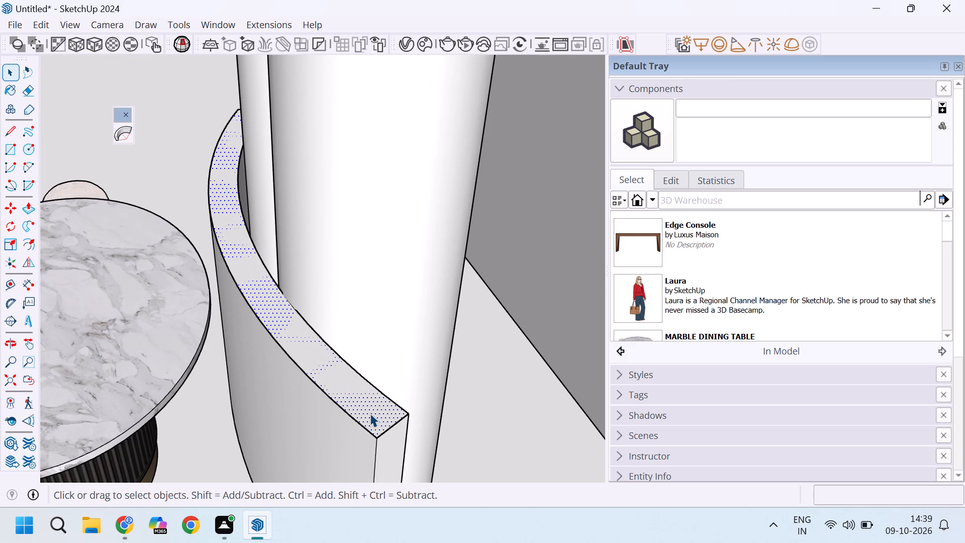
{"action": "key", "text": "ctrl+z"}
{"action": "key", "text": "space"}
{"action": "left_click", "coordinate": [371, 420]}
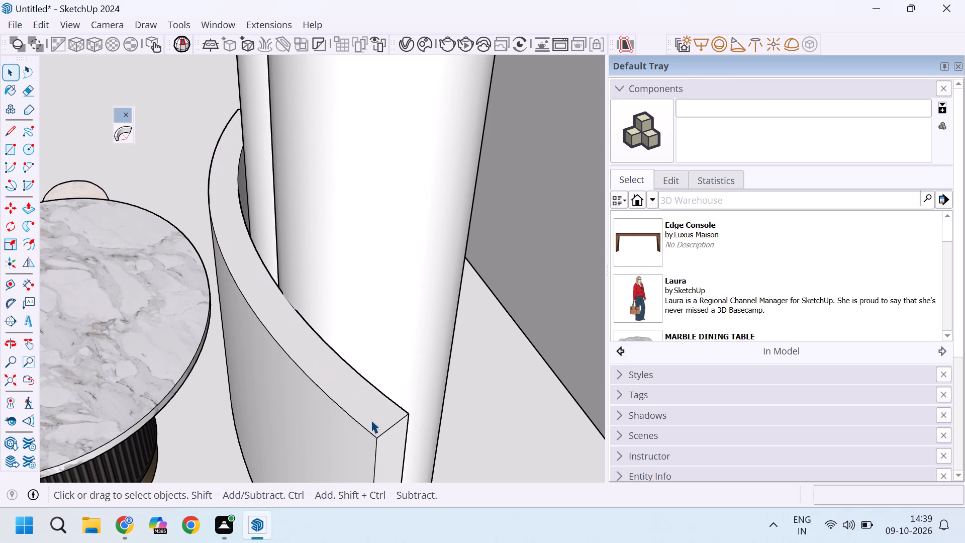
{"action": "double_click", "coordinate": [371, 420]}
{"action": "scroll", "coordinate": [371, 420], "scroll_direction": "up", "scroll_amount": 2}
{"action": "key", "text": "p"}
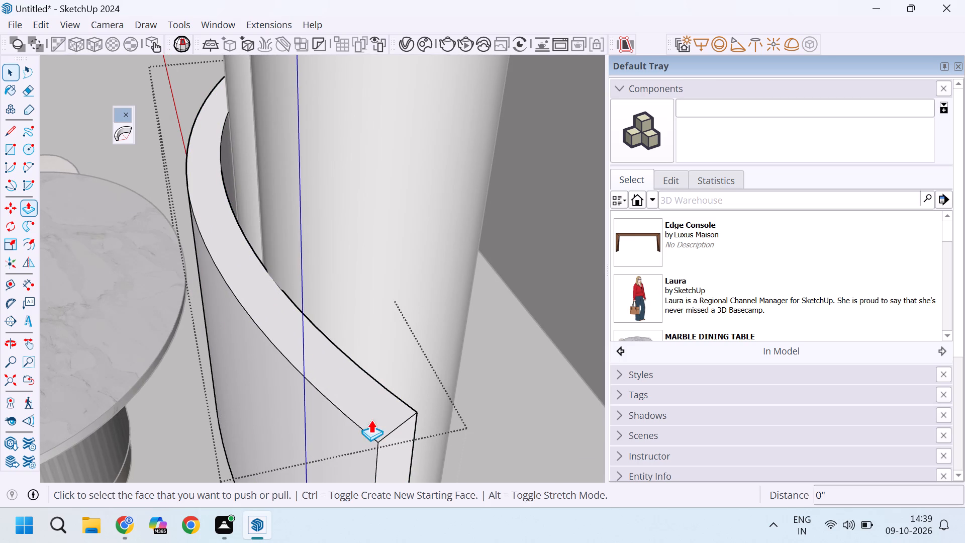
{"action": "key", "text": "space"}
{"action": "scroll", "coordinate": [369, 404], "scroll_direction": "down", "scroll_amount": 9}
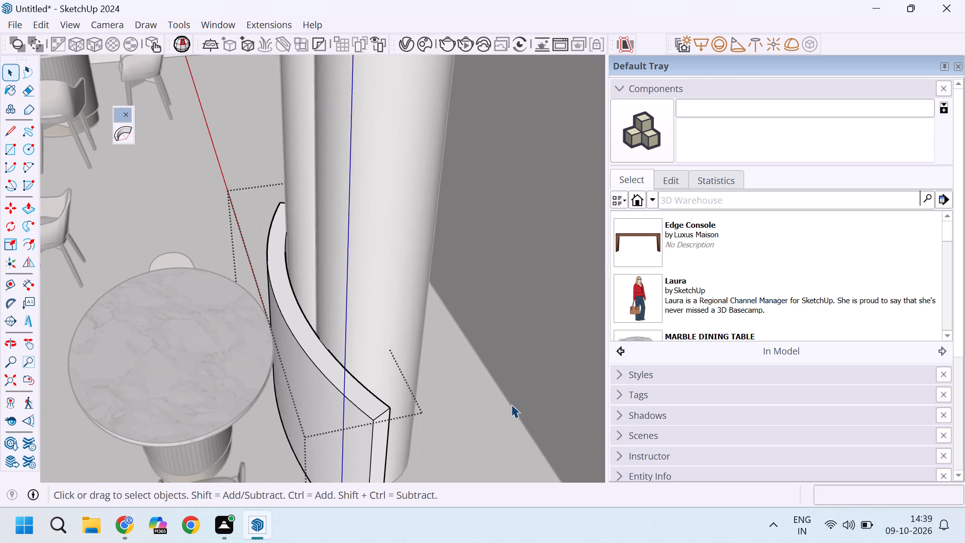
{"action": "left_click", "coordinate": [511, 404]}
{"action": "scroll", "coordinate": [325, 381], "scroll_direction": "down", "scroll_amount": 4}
Enable the Fredo6_JointPushPull tool set and close the separate Joint Push Pull set.
{"action": "right_click", "coordinate": [883, 39]}
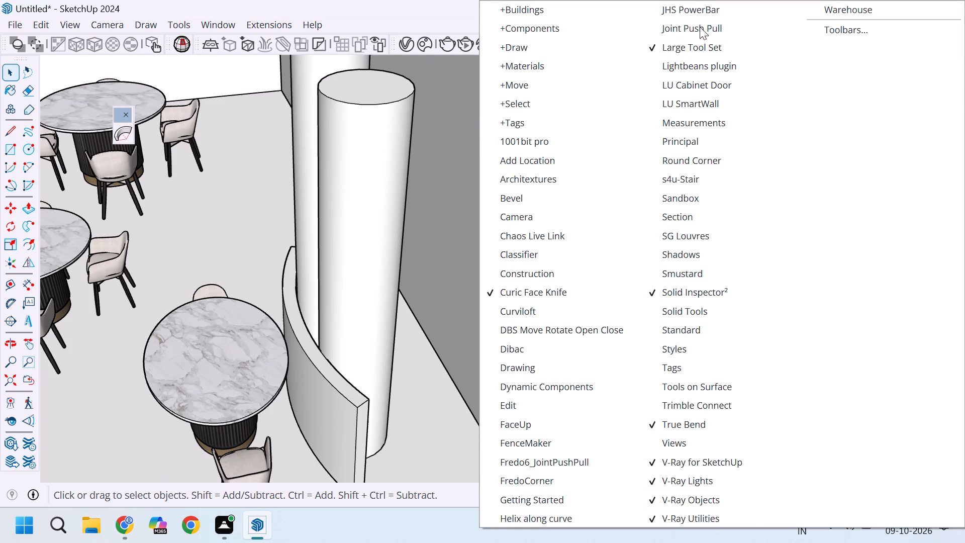
{"action": "left_click", "coordinate": [694, 22]}
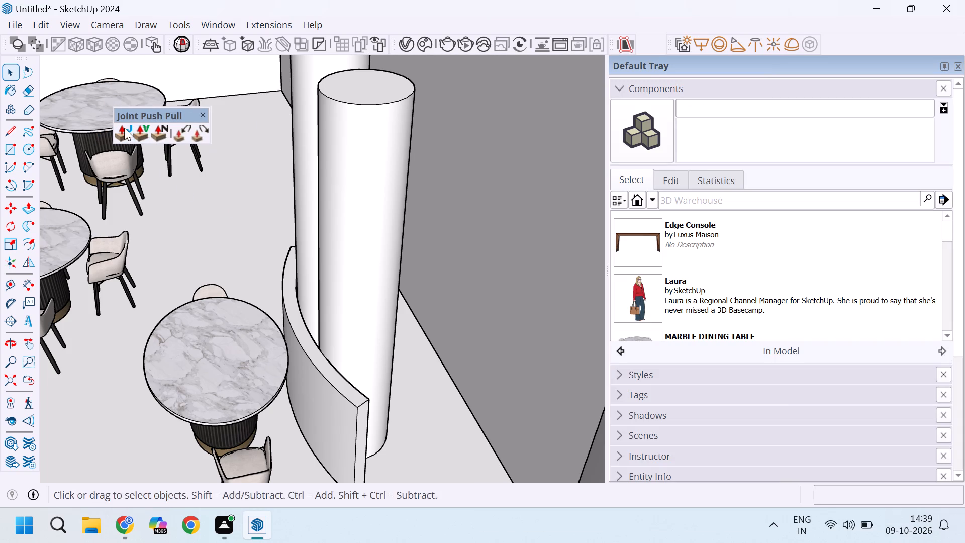
{"action": "left_click", "coordinate": [45, 28]}
{"action": "right_click", "coordinate": [774, 15]}
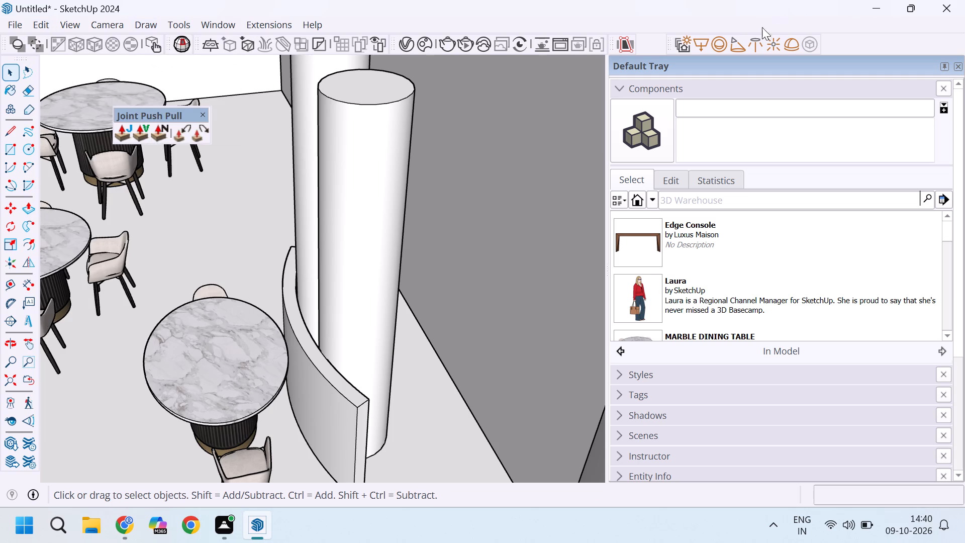
{"action": "right_click", "coordinate": [761, 23]}
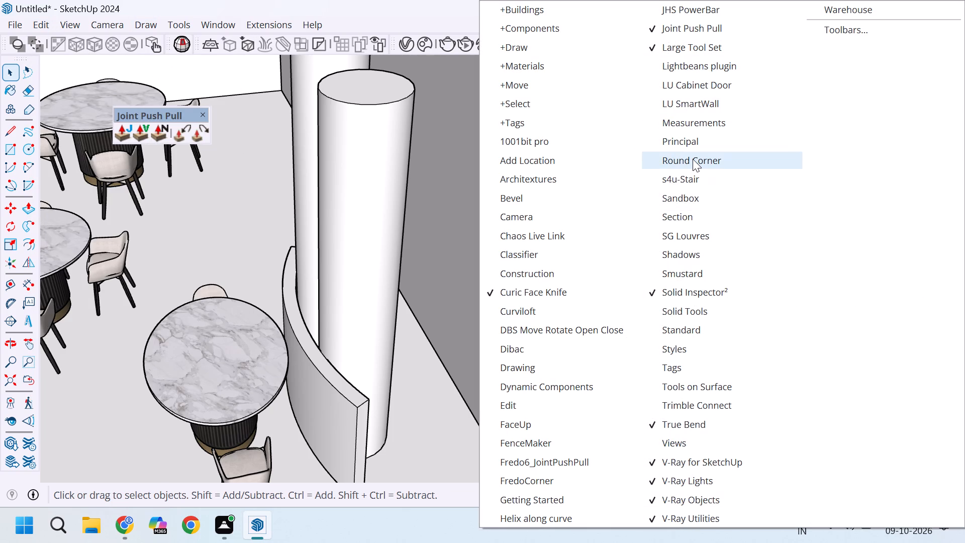
{"action": "left_click", "coordinate": [581, 459]}
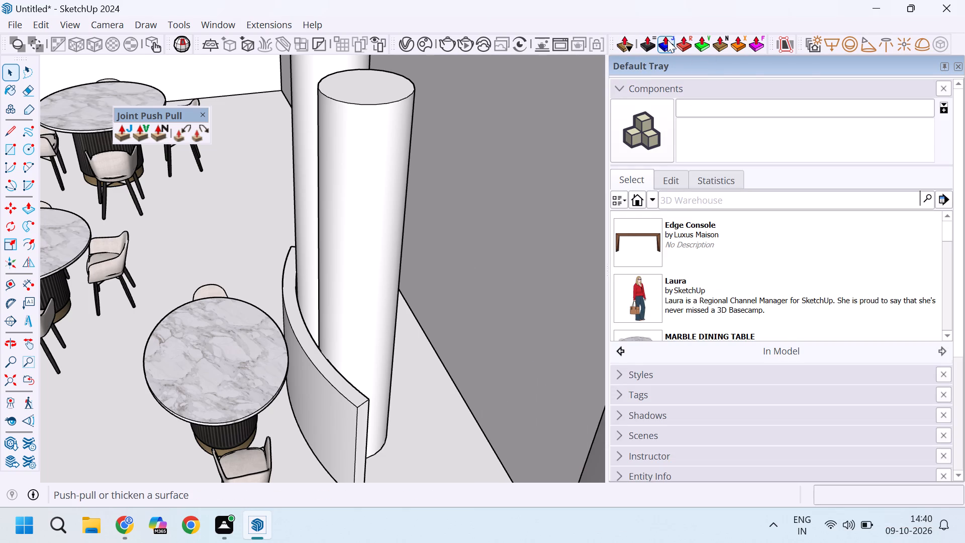
{"action": "scroll", "coordinate": [306, 270], "scroll_direction": "up", "scroll_amount": 4}
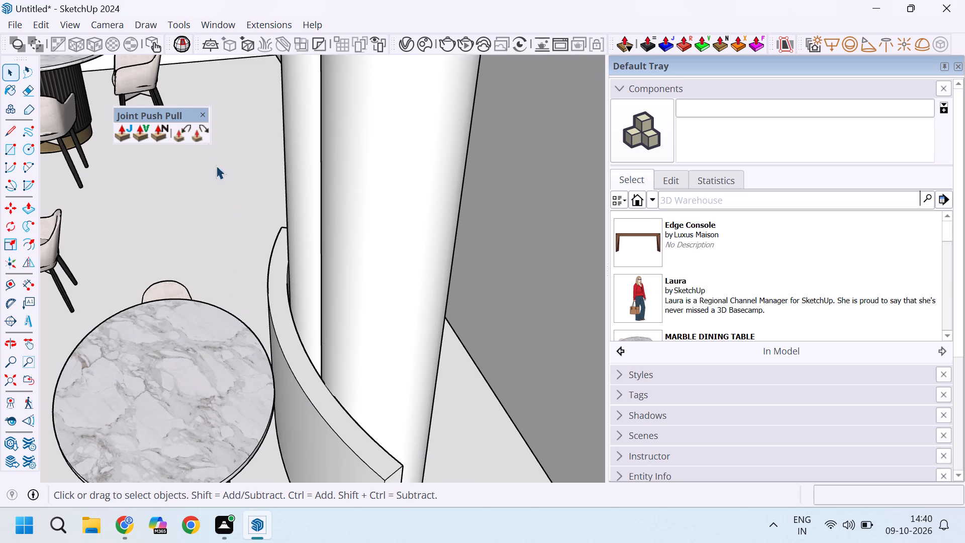
{"action": "left_click", "coordinate": [203, 112]}
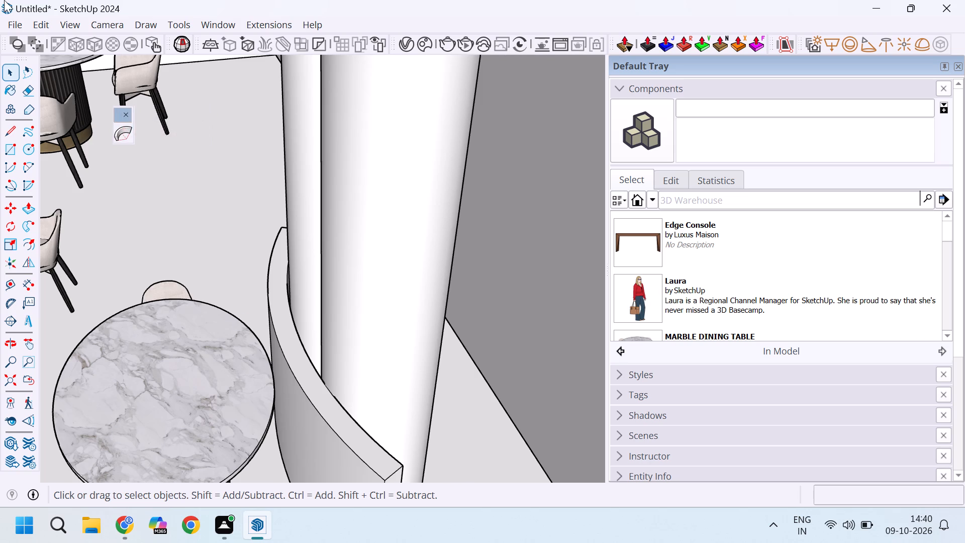
Paste the copied top face in place on the curved panel, outside its group.
{"action": "left_click", "coordinate": [47, 26]}
{"action": "left_click", "coordinate": [70, 144]}
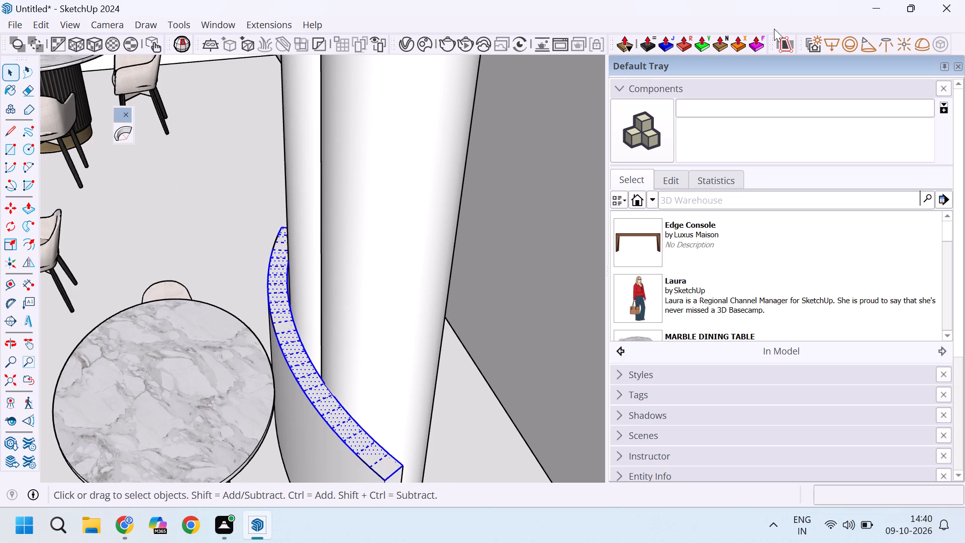
Thicken the pasted top face upward by 2" with Joint Push Pull.
{"action": "left_click", "coordinate": [669, 49]}
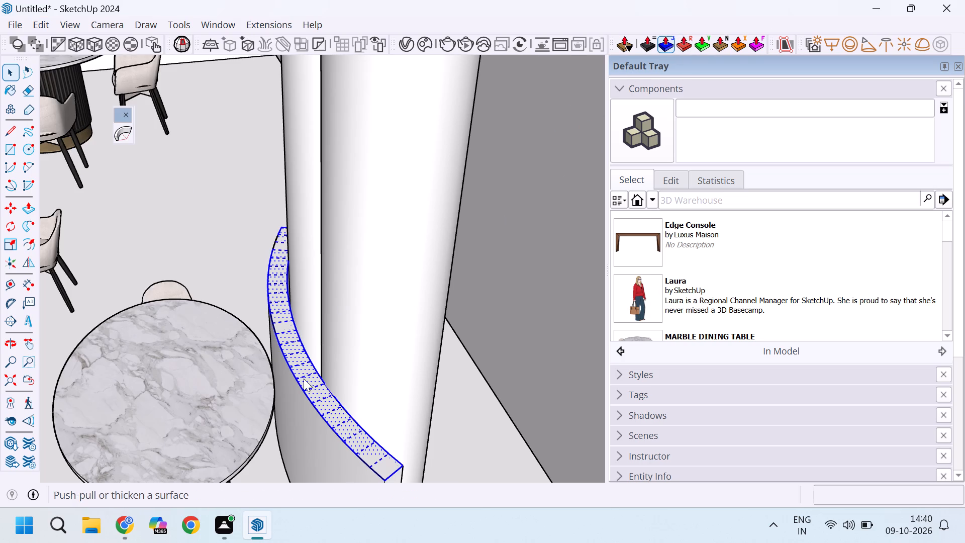
{"action": "scroll", "coordinate": [305, 381], "scroll_direction": "up", "scroll_amount": 4}
{"action": "left_click", "coordinate": [312, 382]}
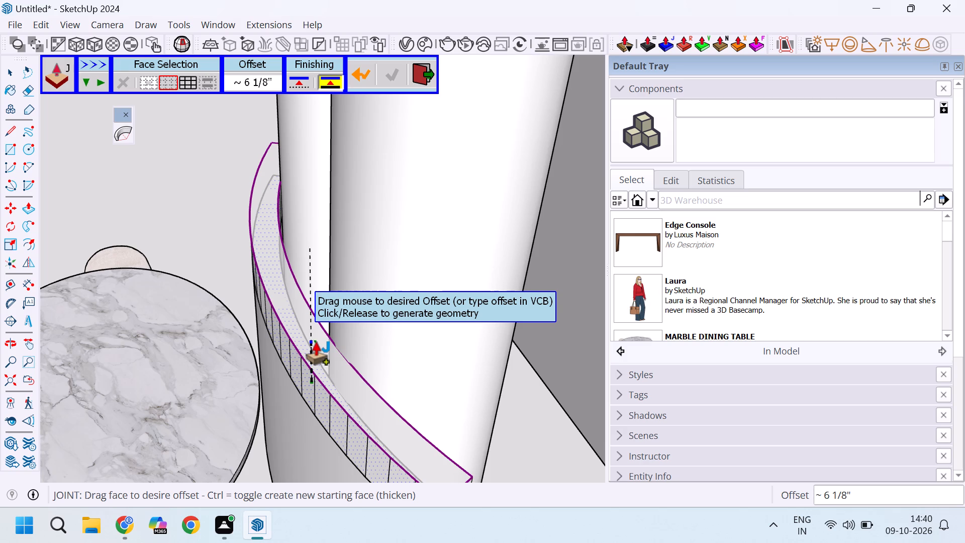
{"action": "key", "text": "2"}
{"action": "key", "text": "Return"}
{"action": "scroll", "coordinate": [323, 279], "scroll_direction": "down", "scroll_amount": 10}
Extend the outer curved side face of the panel's new top outward by 1" with Joint Push Pull.
{"action": "scroll", "coordinate": [378, 392], "scroll_direction": "up", "scroll_amount": 17}
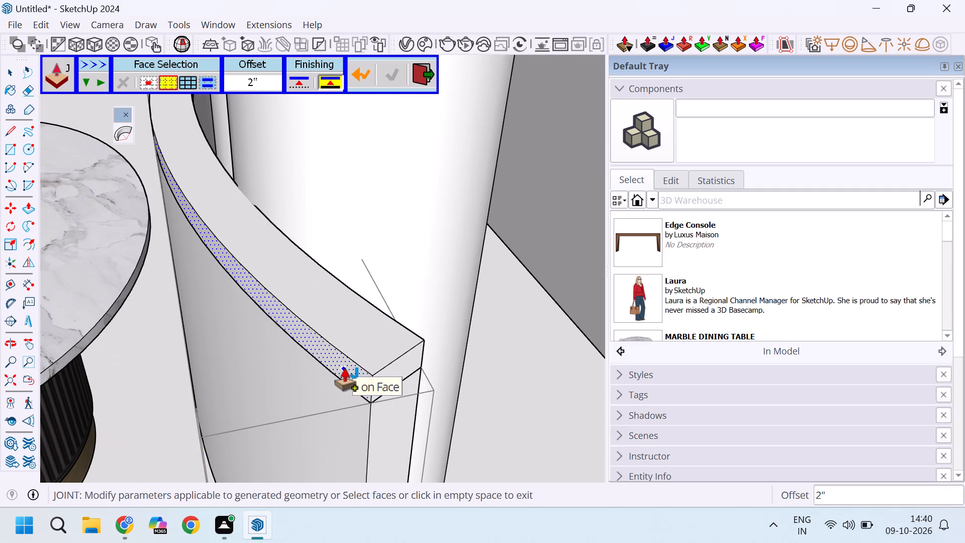
{"action": "left_click", "coordinate": [344, 369]}
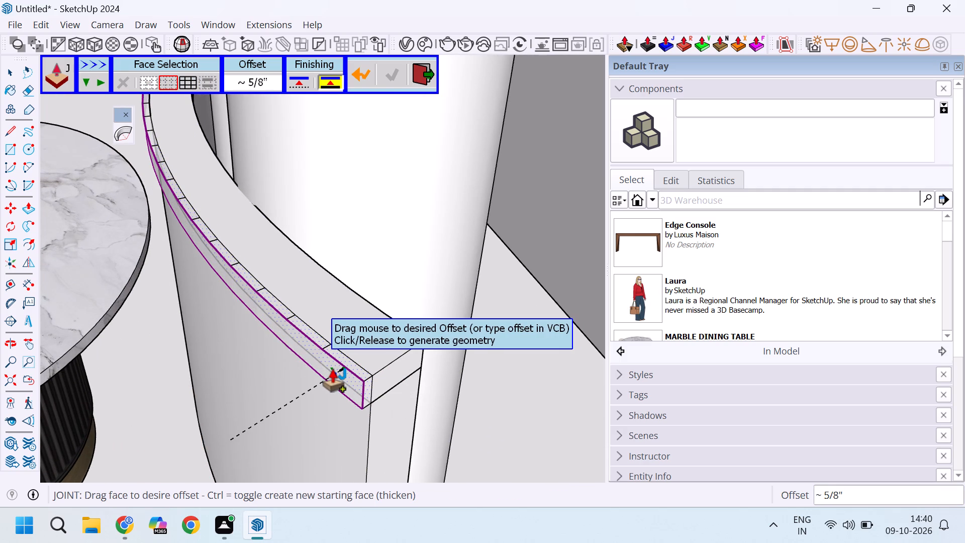
{"action": "key", "text": "1"}
{"action": "key", "text": "Return"}
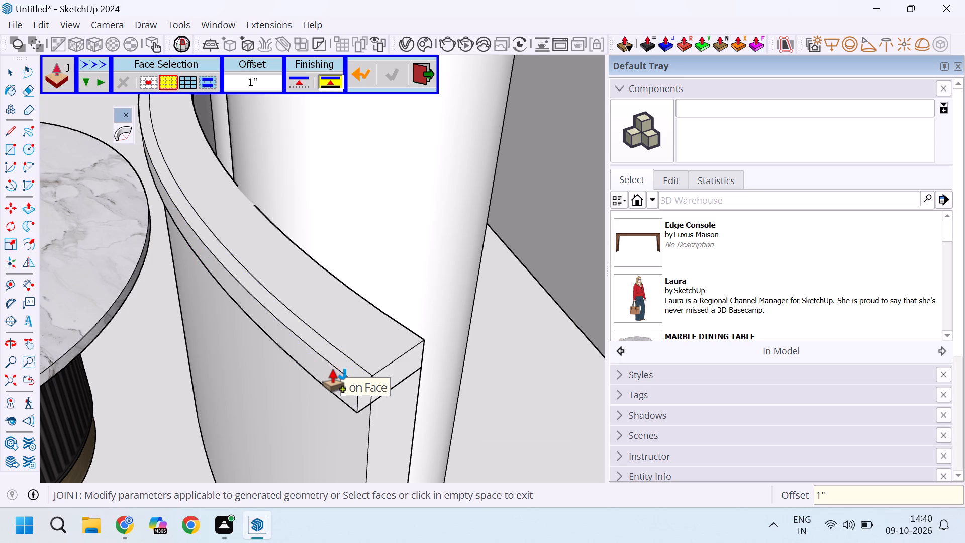
{"action": "key", "text": "space"}
Erase the segments of the curved seam line on the new top nearest the panel's near end.
{"action": "scroll", "coordinate": [303, 343], "scroll_direction": "down", "scroll_amount": 3}
{"action": "scroll", "coordinate": [317, 347], "scroll_direction": "up", "scroll_amount": 7}
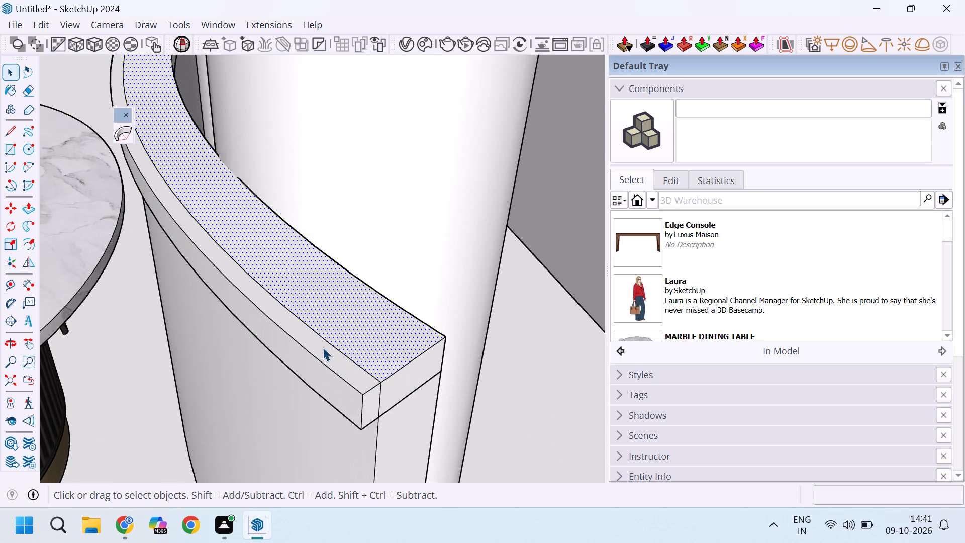
{"action": "key", "text": "e"}
{"action": "left_click_drag", "start_coordinate": [333, 346], "coordinate": [341, 346]}
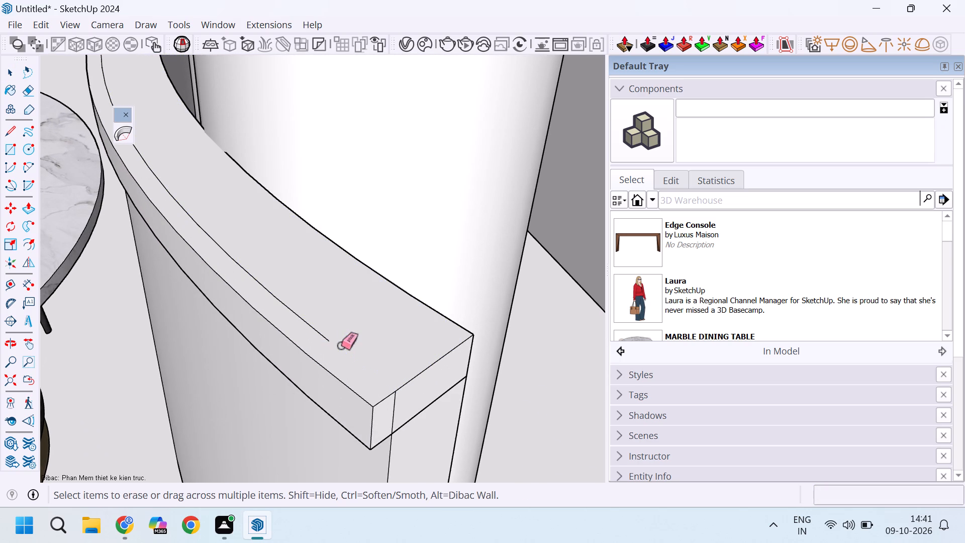
{"action": "left_click_drag", "start_coordinate": [326, 330], "coordinate": [307, 338]}
{"action": "left_click_drag", "start_coordinate": [280, 290], "coordinate": [259, 290]}
{"action": "scroll", "coordinate": [258, 285], "scroll_direction": "up", "scroll_amount": 1}
{"action": "scroll", "coordinate": [258, 285], "scroll_direction": "down", "scroll_amount": 5}
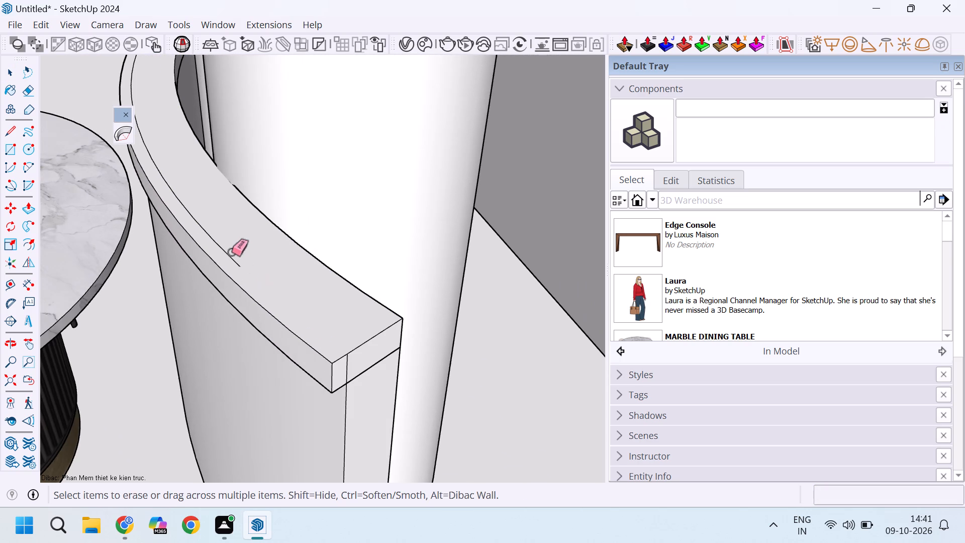
{"action": "left_click", "coordinate": [232, 253]}
Check the new top's connected geometry and erase more segments of the seam line farther along its upper surface.
{"action": "key", "text": "space"}
{"action": "left_click", "coordinate": [229, 252]}
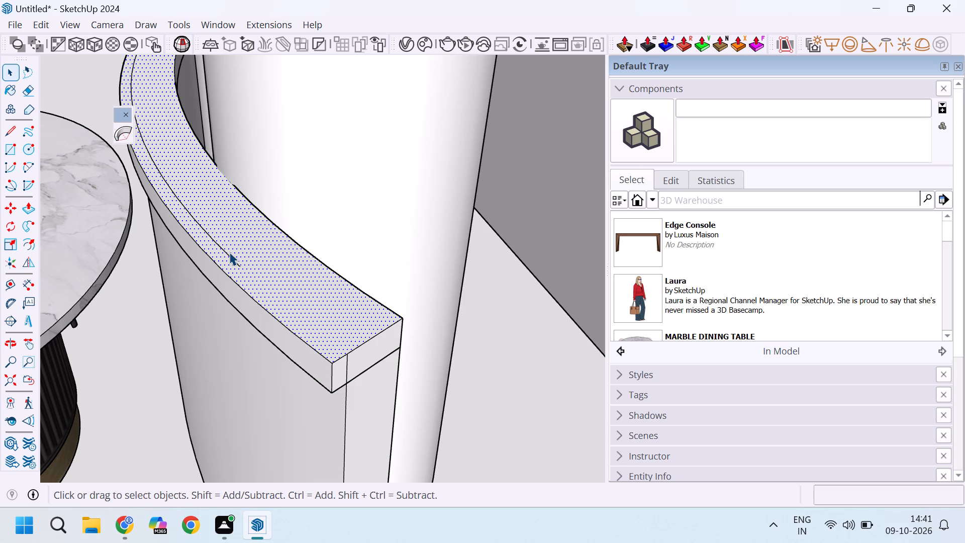
{"action": "left_click", "coordinate": [227, 256]}
{"action": "double_click", "coordinate": [227, 256]}
{"action": "double_click", "coordinate": [227, 256]}
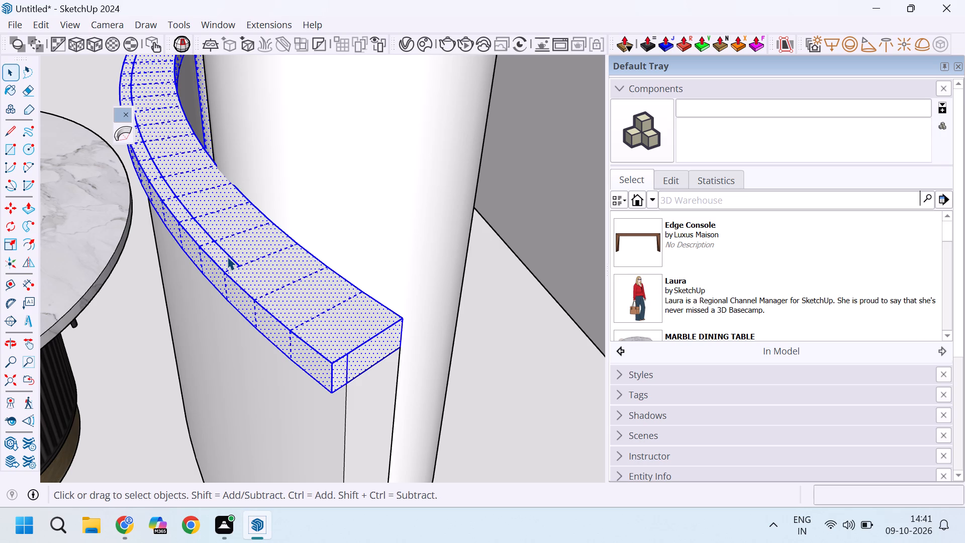
{"action": "left_click", "coordinate": [227, 256]}
{"action": "left_click", "coordinate": [228, 259]}
{"action": "left_click", "coordinate": [245, 265]}
{"action": "scroll", "coordinate": [245, 265], "scroll_direction": "up", "scroll_amount": 4}
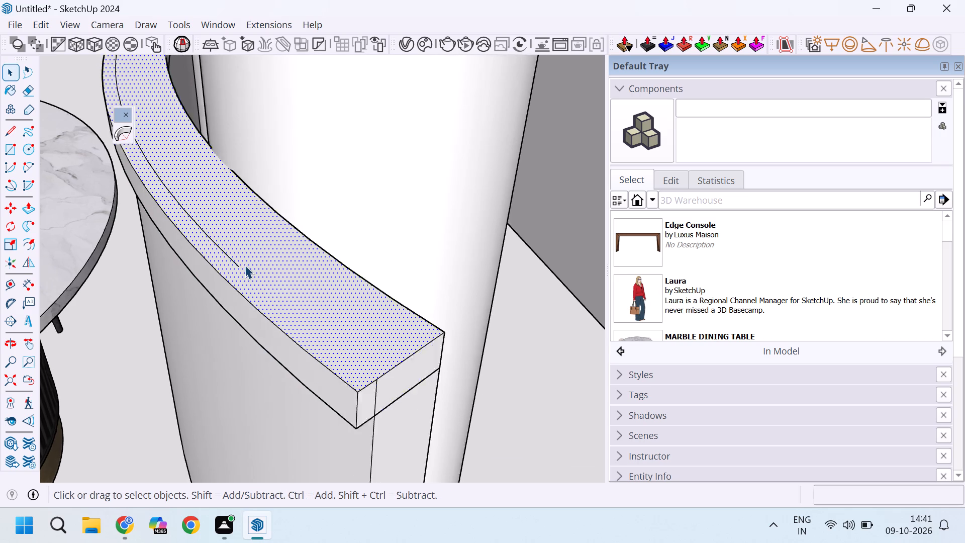
{"action": "scroll", "coordinate": [245, 265], "scroll_direction": "up", "scroll_amount": 4}
{"action": "key", "text": "e"}
{"action": "left_click_drag", "start_coordinate": [223, 247], "coordinate": [216, 247]}
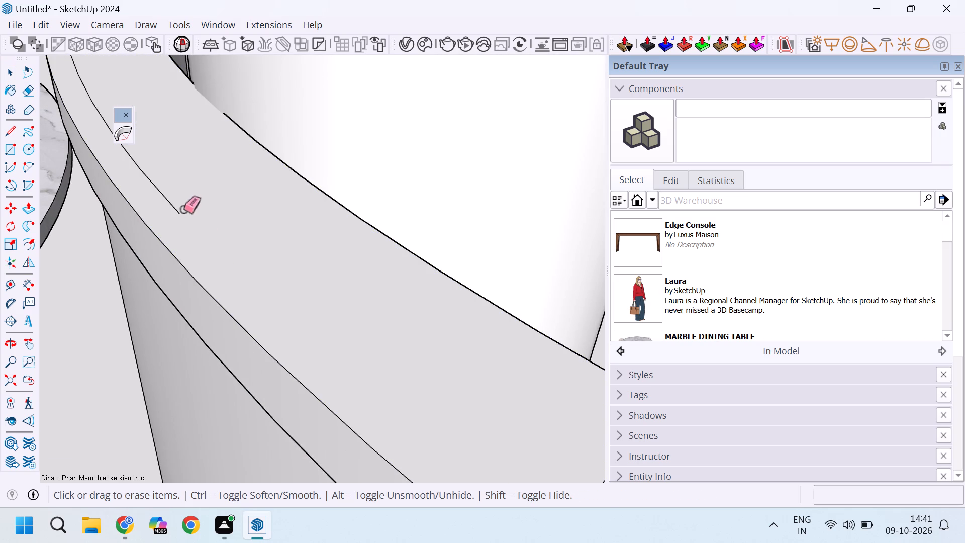
{"action": "left_click", "coordinate": [179, 207]}
{"action": "left_click_drag", "start_coordinate": [179, 207], "coordinate": [171, 207]}
{"action": "scroll", "coordinate": [171, 207], "scroll_direction": "down", "scroll_amount": 13}
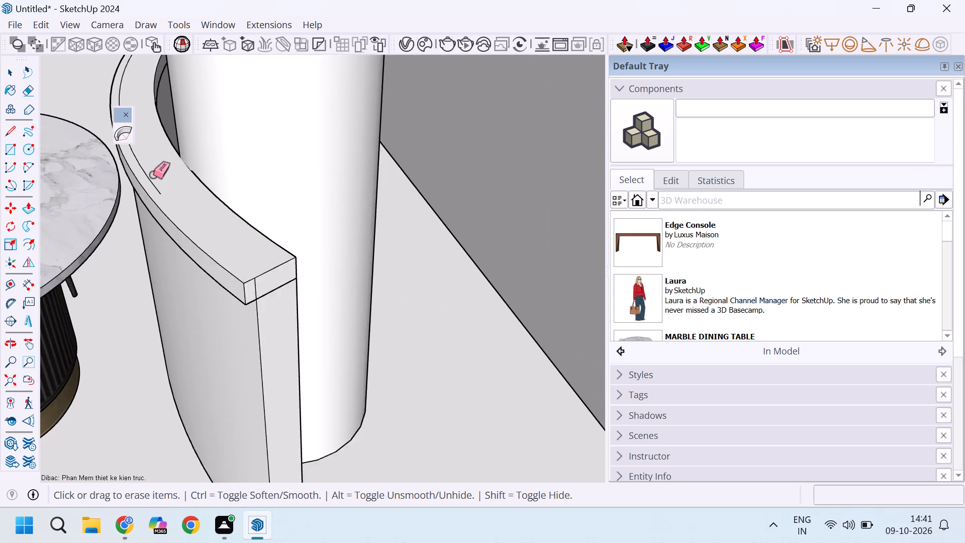
{"action": "scroll", "coordinate": [153, 175], "scroll_direction": "up", "scroll_amount": 5}
{"action": "left_click_drag", "start_coordinate": [146, 166], "coordinate": [140, 166]}
{"action": "scroll", "coordinate": [184, 230], "scroll_direction": "down", "scroll_amount": 2}
{"action": "left_click_drag", "start_coordinate": [167, 198], "coordinate": [161, 199]}
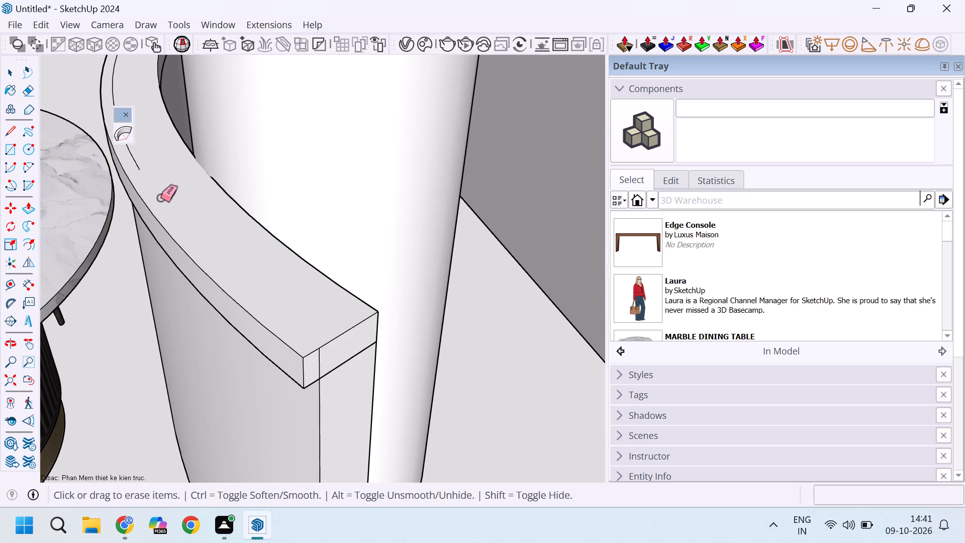
Erase the next segments of the curved seam line along the middle stretch of the top's upper surface.
{"action": "scroll", "coordinate": [161, 199], "scroll_direction": "down", "scroll_amount": 13}
{"action": "middle_click_drag", "start_coordinate": [153, 195], "coordinate": [232, 266]}
{"action": "scroll", "coordinate": [187, 222], "scroll_direction": "up", "scroll_amount": 5}
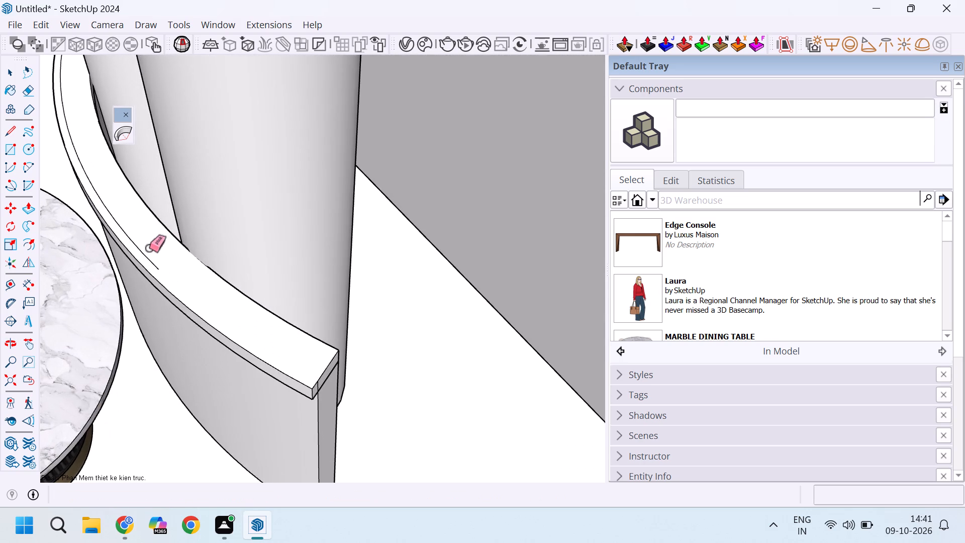
{"action": "left_click", "coordinate": [151, 254]}
{"action": "left_click_drag", "start_coordinate": [150, 256], "coordinate": [142, 258]}
{"action": "left_click", "coordinate": [141, 246]}
{"action": "left_click", "coordinate": [125, 230]}
{"action": "left_click", "coordinate": [112, 210]}
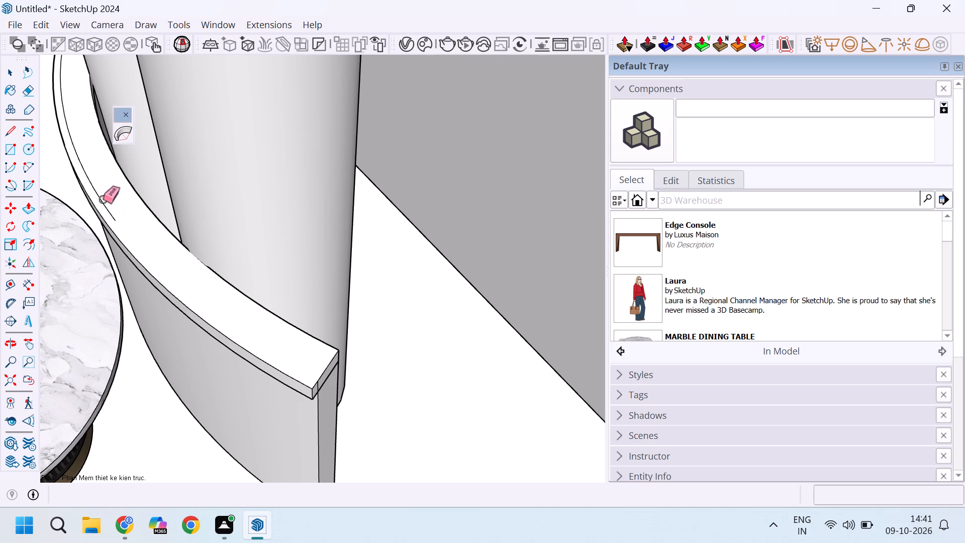
{"action": "left_click", "coordinate": [103, 200]}
{"action": "left_click", "coordinate": [90, 183]}
{"action": "left_click", "coordinate": [114, 210]}
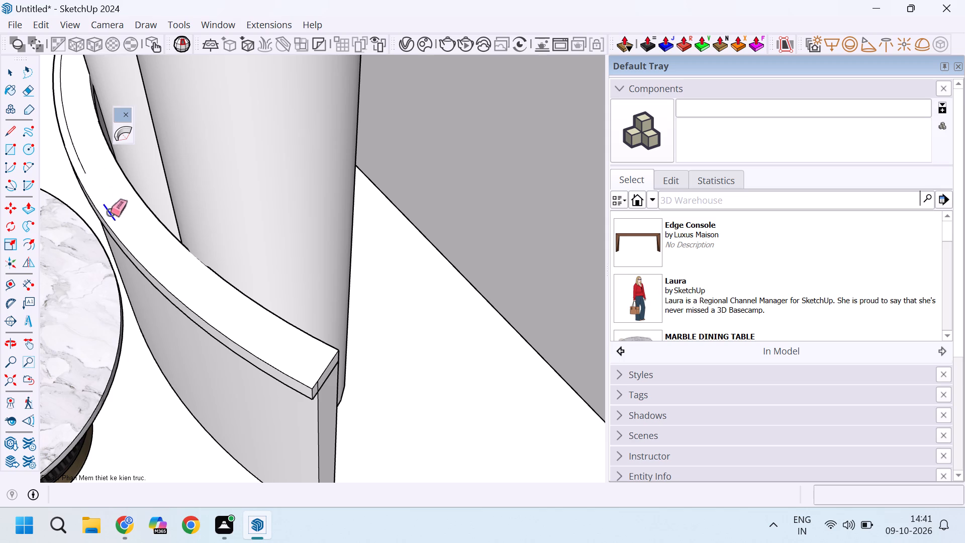
{"action": "scroll", "coordinate": [86, 167], "scroll_direction": "up", "scroll_amount": 4}
{"action": "left_click_drag", "start_coordinate": [82, 161], "coordinate": [76, 161]}
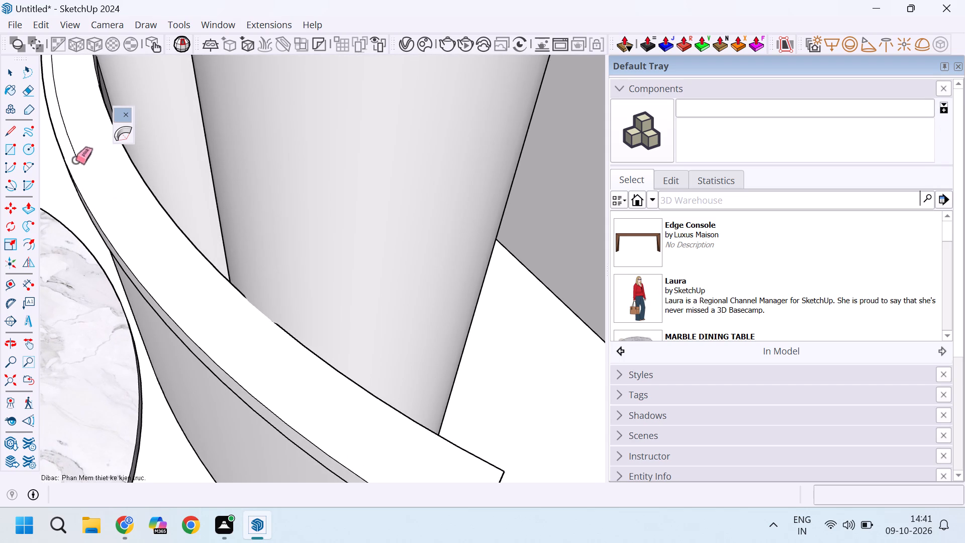
{"action": "left_click", "coordinate": [72, 138]}
{"action": "left_click", "coordinate": [66, 121]}
{"action": "double_click", "coordinate": [66, 121]}
Erase the remaining seam line segments on the top's upper surface up to its far end.
{"action": "scroll", "coordinate": [81, 137], "scroll_direction": "down", "scroll_amount": 10}
{"action": "scroll", "coordinate": [73, 122], "scroll_direction": "up", "scroll_amount": 5}
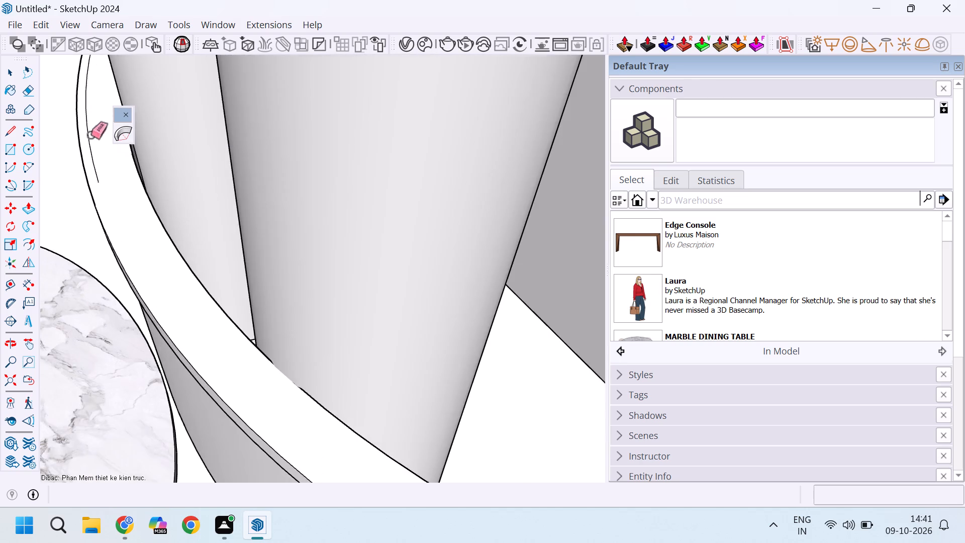
{"action": "scroll", "coordinate": [93, 137], "scroll_direction": "up", "scroll_amount": 3}
{"action": "left_click", "coordinate": [93, 153]}
{"action": "left_click_drag", "start_coordinate": [99, 171], "coordinate": [92, 175]}
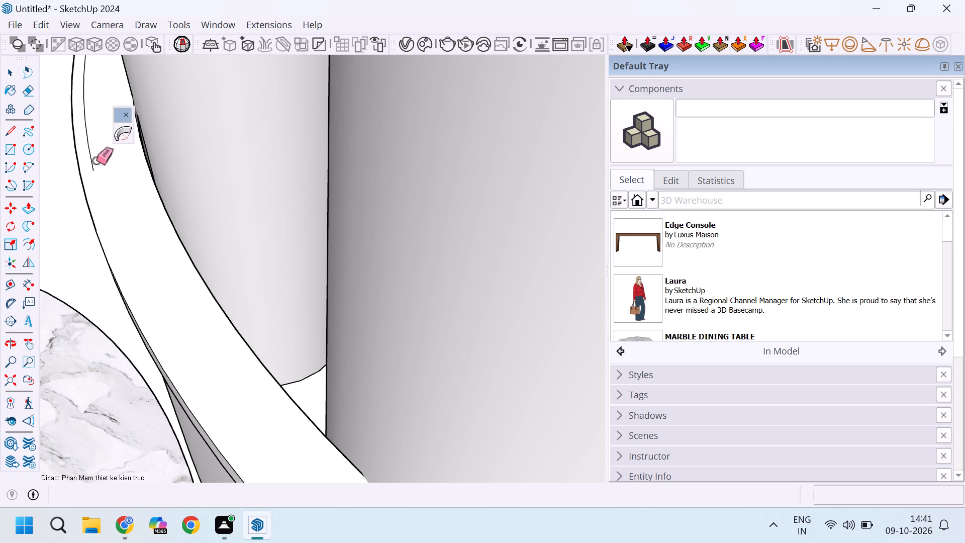
{"action": "left_click_drag", "start_coordinate": [96, 160], "coordinate": [86, 159]}
{"action": "left_click_drag", "start_coordinate": [95, 135], "coordinate": [90, 135]}
{"action": "left_click_drag", "start_coordinate": [89, 125], "coordinate": [81, 125]}
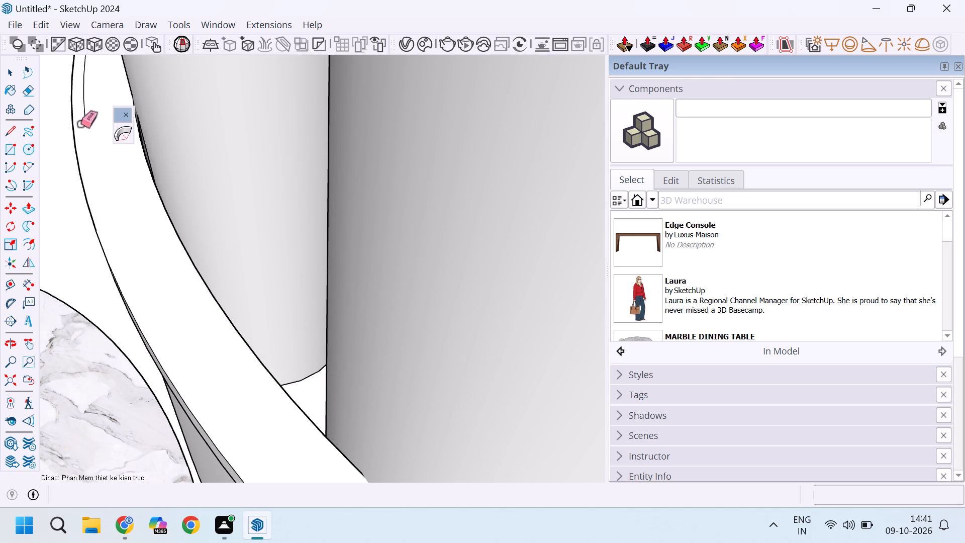
{"action": "left_click_drag", "start_coordinate": [87, 105], "coordinate": [81, 104]}
{"action": "scroll", "coordinate": [114, 204], "scroll_direction": "down", "scroll_amount": 12}
{"action": "scroll", "coordinate": [116, 145], "scroll_direction": "up", "scroll_amount": 8}
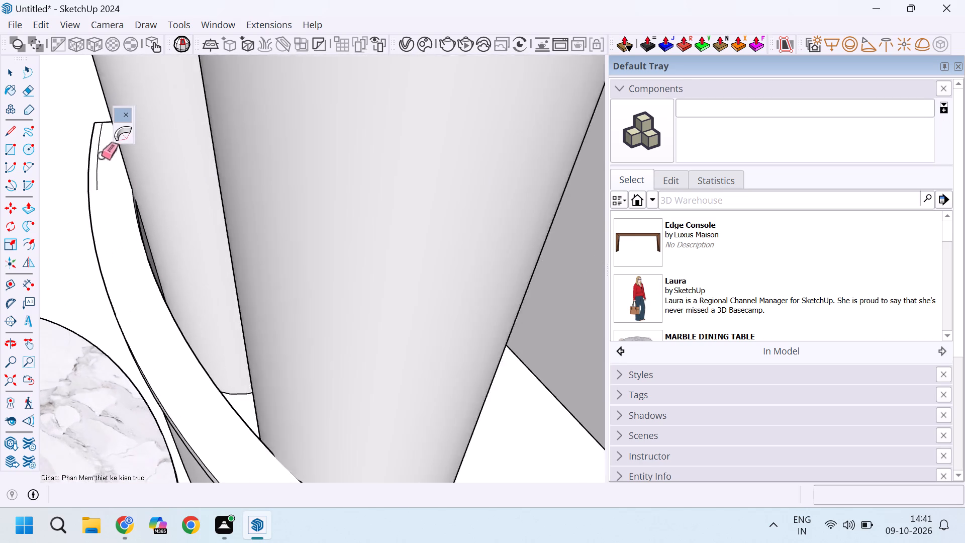
{"action": "scroll", "coordinate": [102, 156], "scroll_direction": "up", "scroll_amount": 1}
{"action": "left_click_drag", "start_coordinate": [101, 188], "coordinate": [92, 188]}
{"action": "left_click", "coordinate": [95, 171]}
{"action": "left_click", "coordinate": [97, 154]}
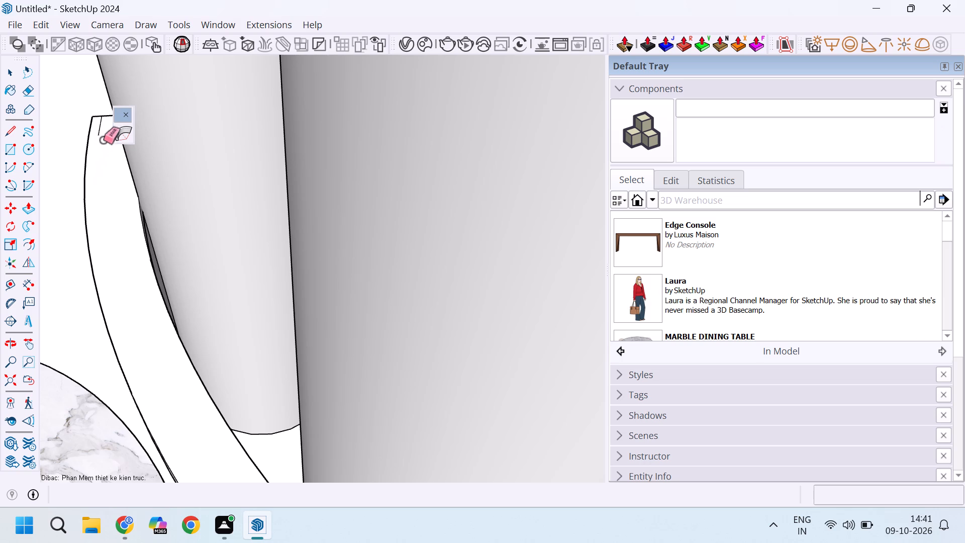
{"action": "left_click", "coordinate": [103, 132]}
{"action": "left_click", "coordinate": [100, 129]}
{"action": "scroll", "coordinate": [100, 129], "scroll_direction": "down", "scroll_amount": 8}
{"action": "key", "text": "space"}
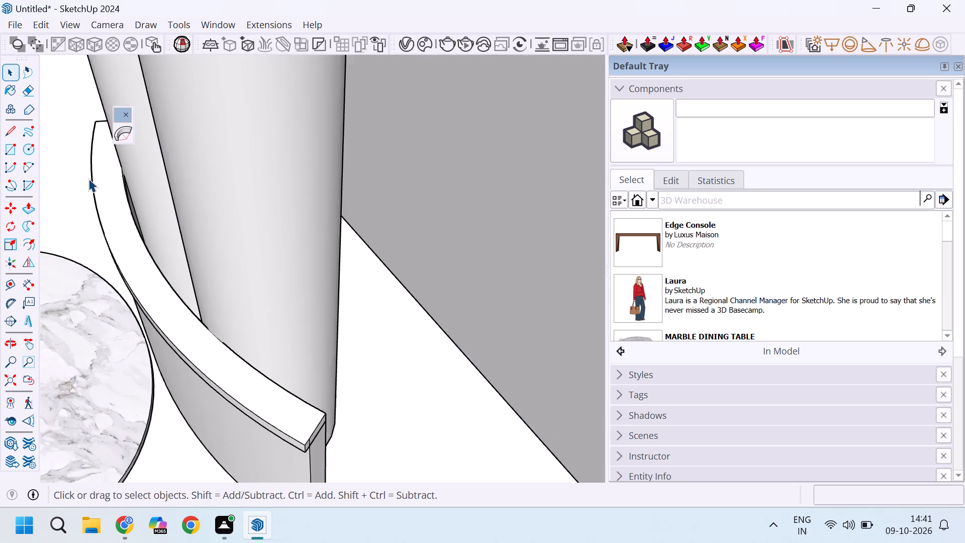
Inside the curved panel's group, extend the vertical near end face outward by 1' with Push/Pull.
{"action": "scroll", "coordinate": [88, 178], "scroll_direction": "down", "scroll_amount": 10}
{"action": "left_click", "coordinate": [197, 341]}
{"action": "middle_click_drag", "start_coordinate": [177, 358], "coordinate": [164, 216]}
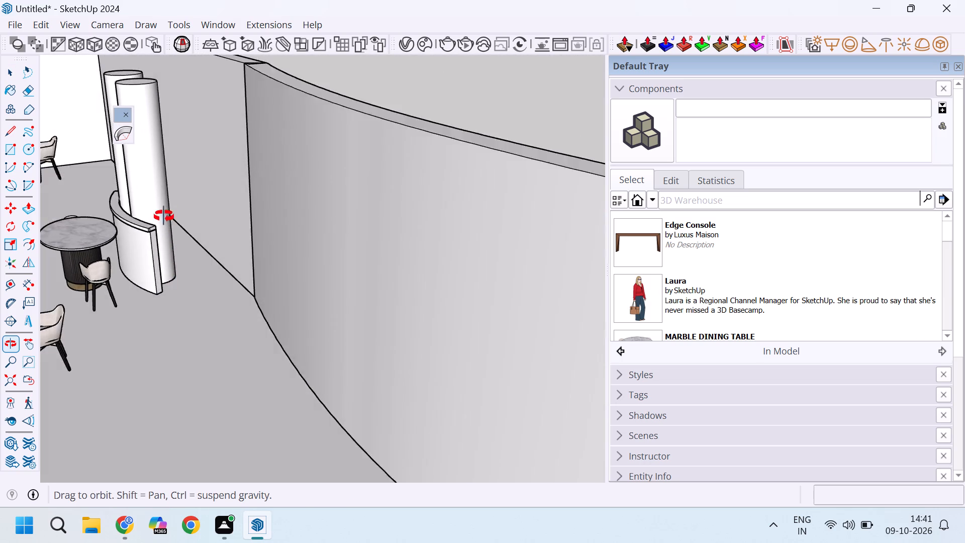
{"action": "middle_click_drag", "start_coordinate": [164, 216], "coordinate": [170, 207]}
{"action": "scroll", "coordinate": [171, 201], "scroll_direction": "up", "scroll_amount": 4}
{"action": "scroll", "coordinate": [172, 216], "scroll_direction": "down", "scroll_amount": 3}
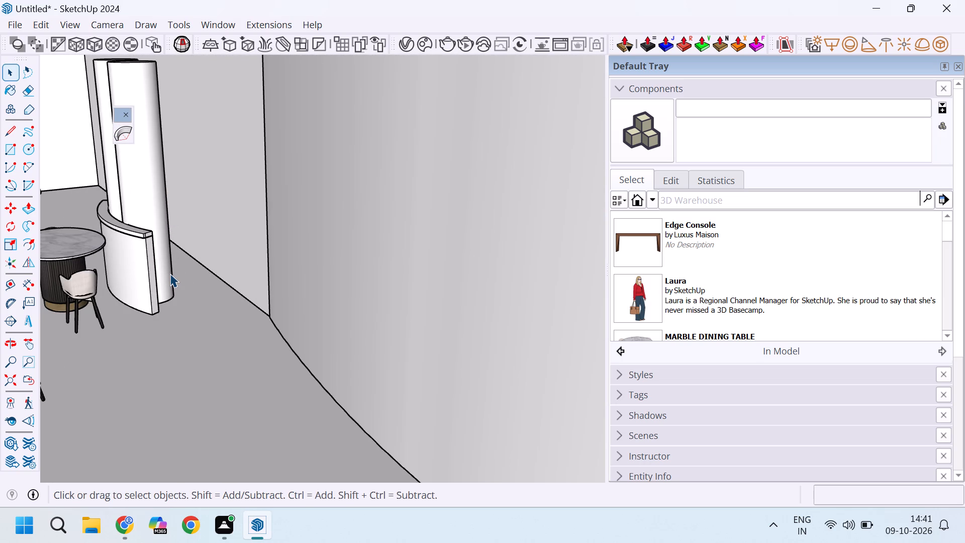
{"action": "scroll", "coordinate": [149, 265], "scroll_direction": "up", "scroll_amount": 8}
{"action": "left_click", "coordinate": [151, 229]}
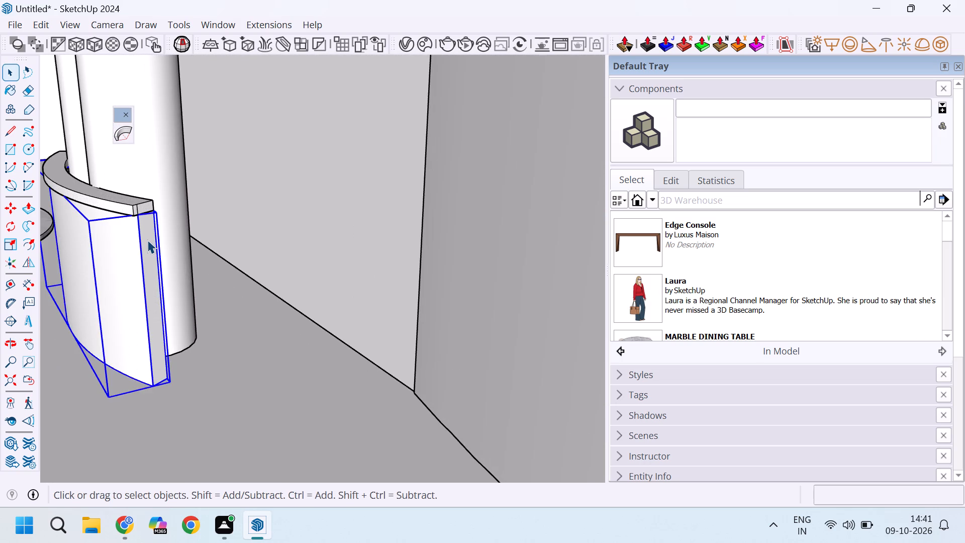
{"action": "scroll", "coordinate": [147, 240], "scroll_direction": "up", "scroll_amount": 4}
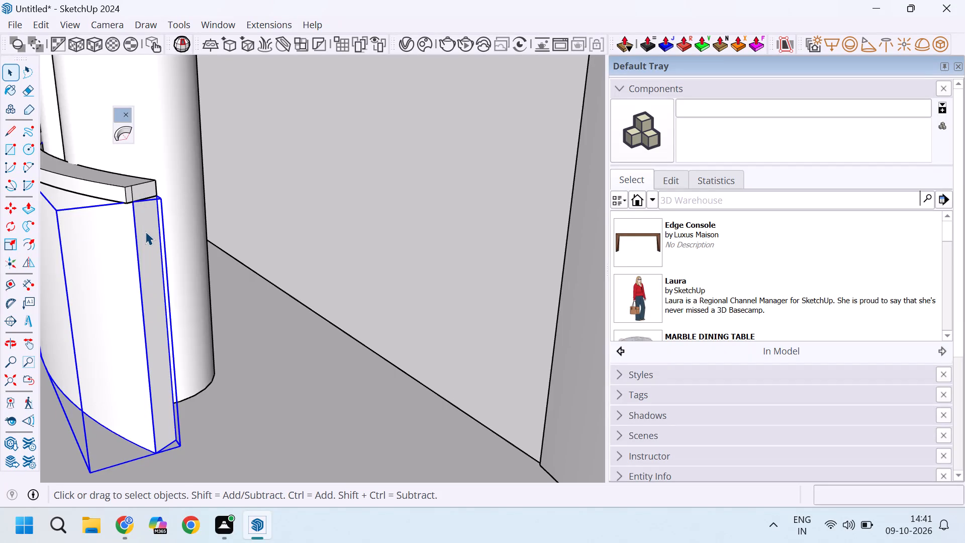
{"action": "double_click", "coordinate": [145, 231]}
{"action": "left_click", "coordinate": [145, 231]}
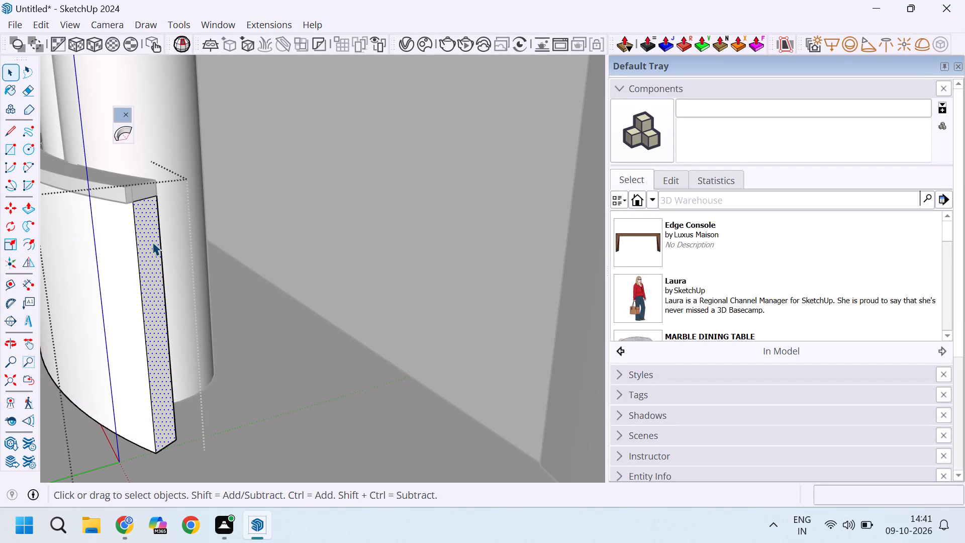
{"action": "key", "text": "p"}
{"action": "left_click", "coordinate": [150, 236]}
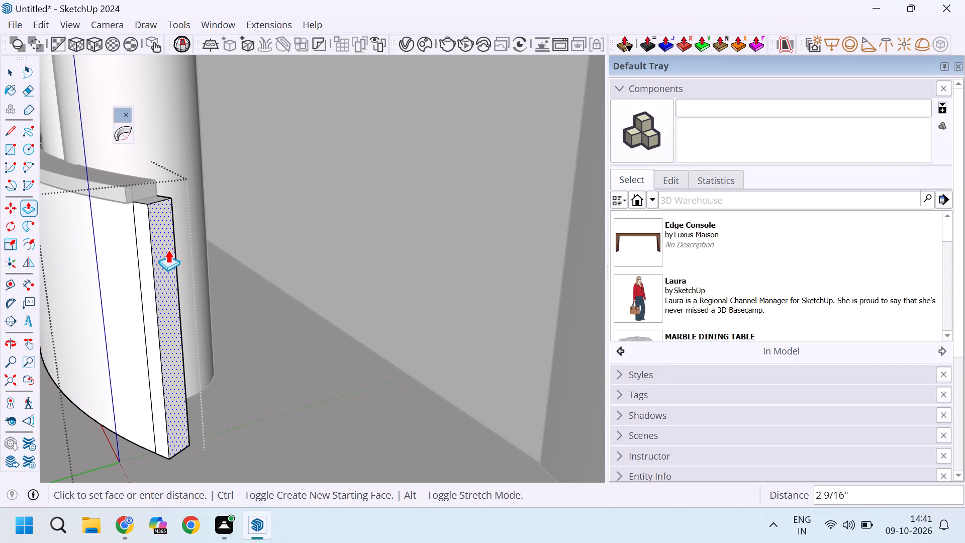
{"action": "key", "text": "Escape"}
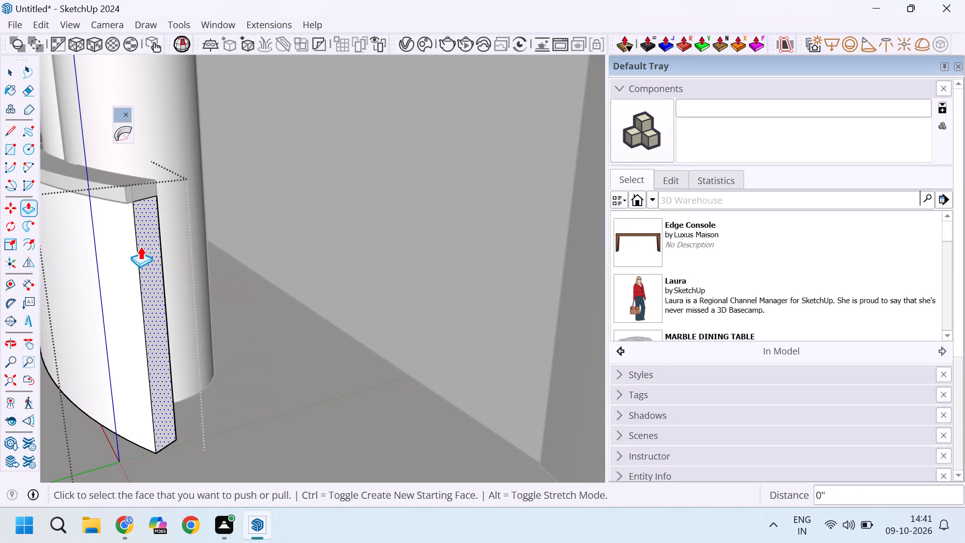
{"action": "left_click", "coordinate": [145, 242]}
{"action": "key", "text": "Escape"}
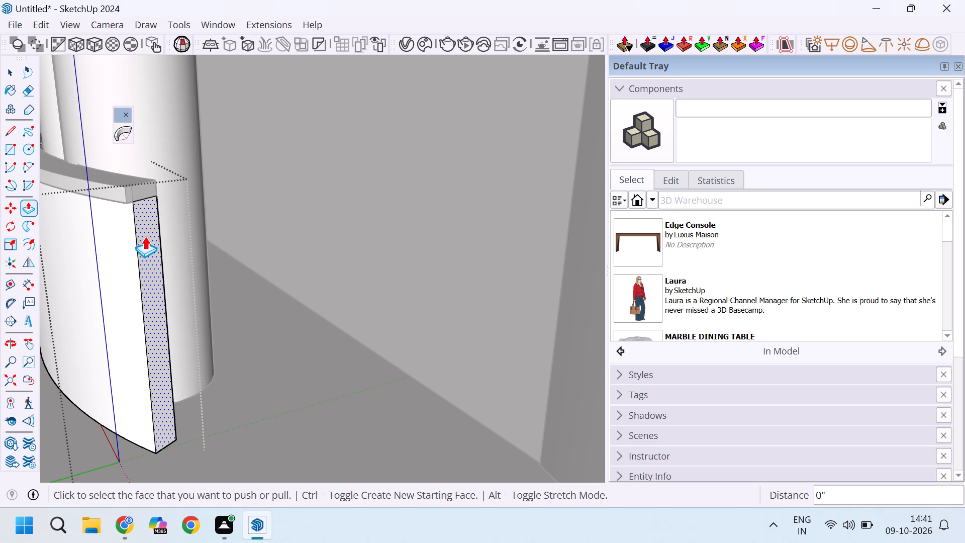
{"action": "left_click", "coordinate": [145, 236]}
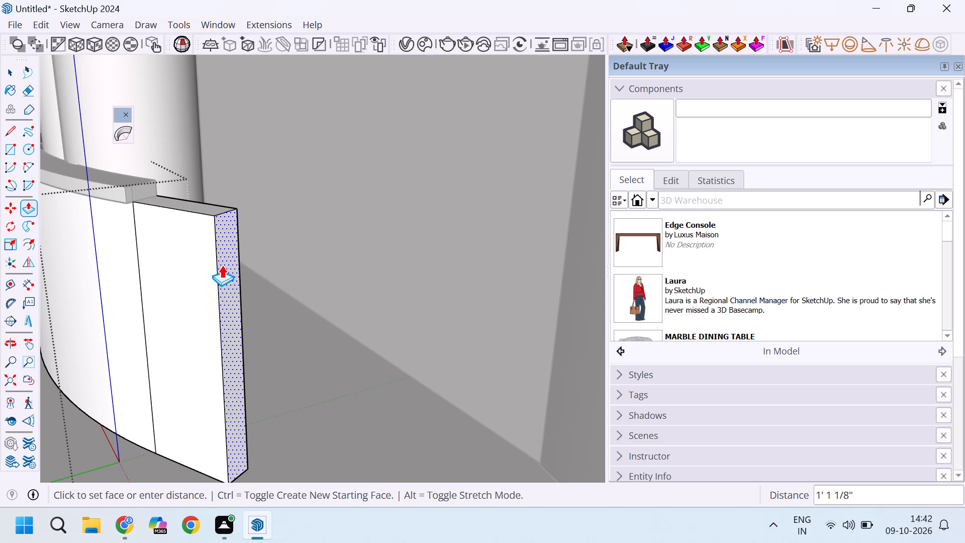
{"action": "type", "text": "1'"}
{"action": "key", "text": "Return"}
{"action": "key", "text": "space"}
{"action": "left_click", "coordinate": [293, 262]}
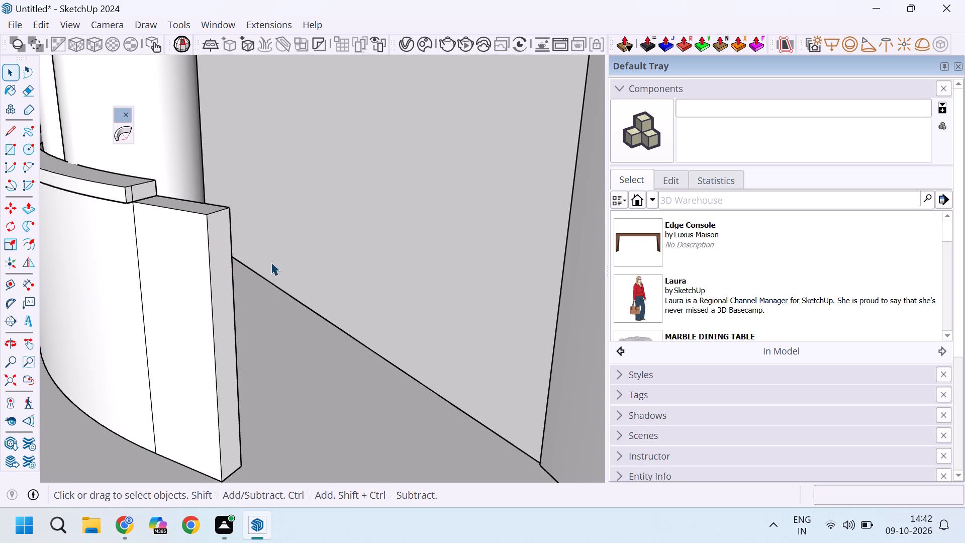
Extend the main end face of the panel's top by 1' to align with the panel's lengthened end.
{"action": "left_click", "coordinate": [143, 187]}
{"action": "key", "text": "p"}
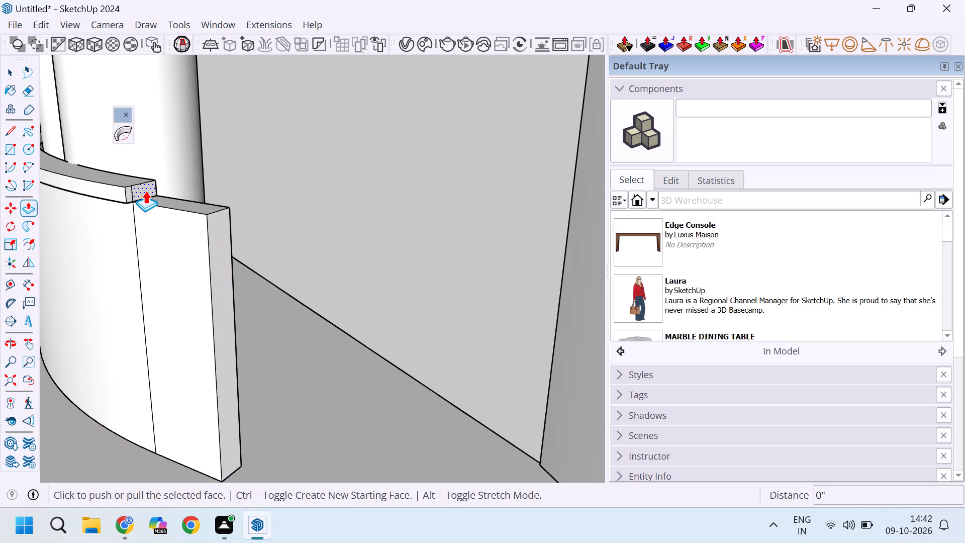
{"action": "left_click", "coordinate": [145, 191]}
{"action": "left_click", "coordinate": [204, 219]}
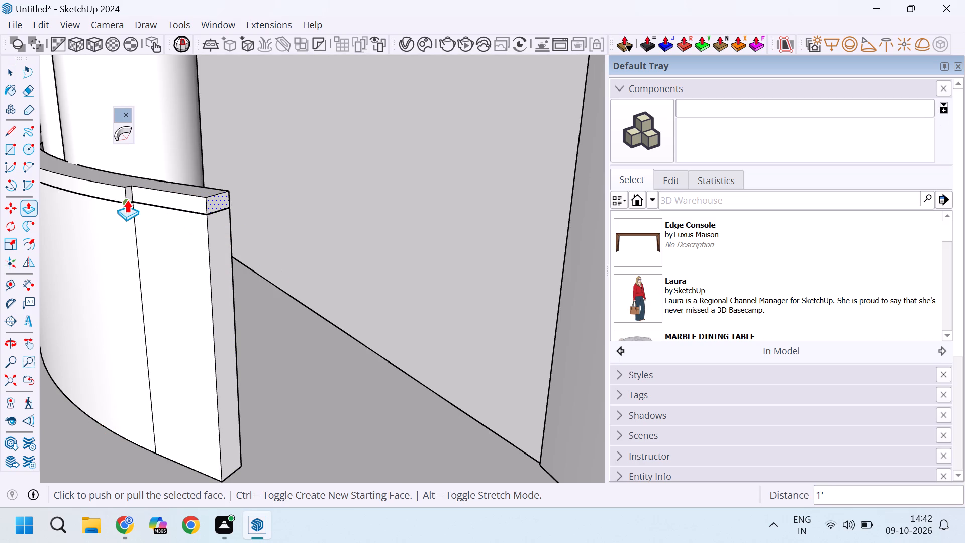
Push/Pull the narrow end face of the top's outer overhang by about 1' to the corner of the extended top.
{"action": "scroll", "coordinate": [130, 196], "scroll_direction": "up", "scroll_amount": 12}
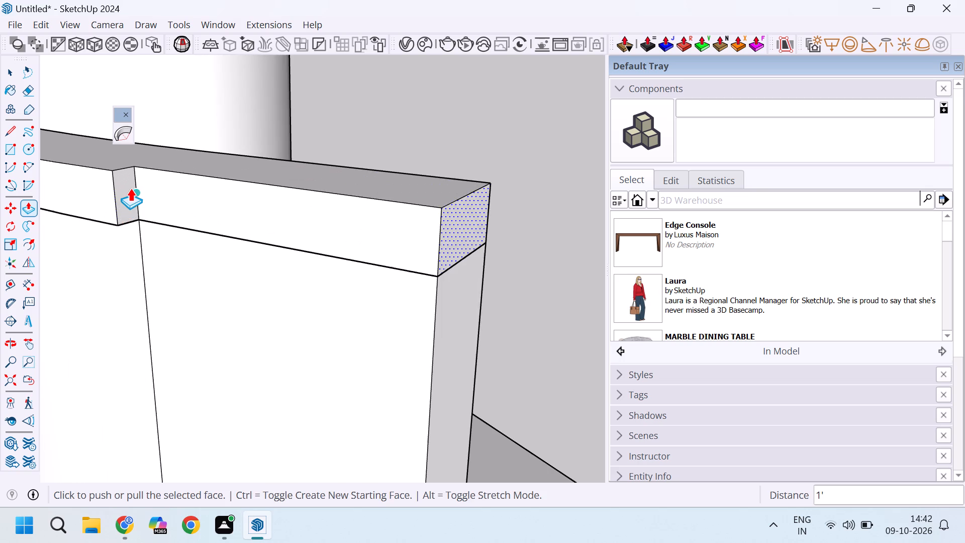
{"action": "key", "text": "space"}
{"action": "left_click", "coordinate": [125, 196]}
{"action": "key", "text": "p"}
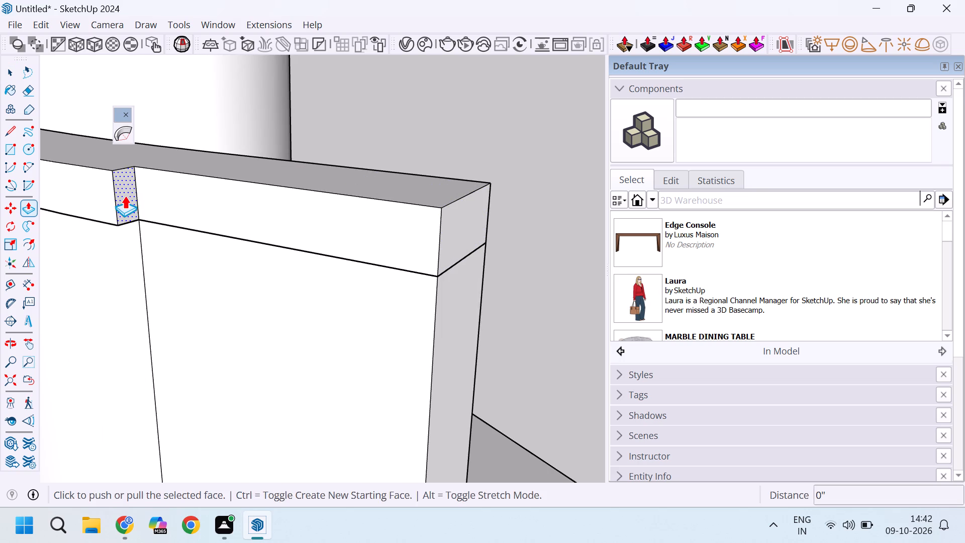
{"action": "left_click", "coordinate": [125, 196]}
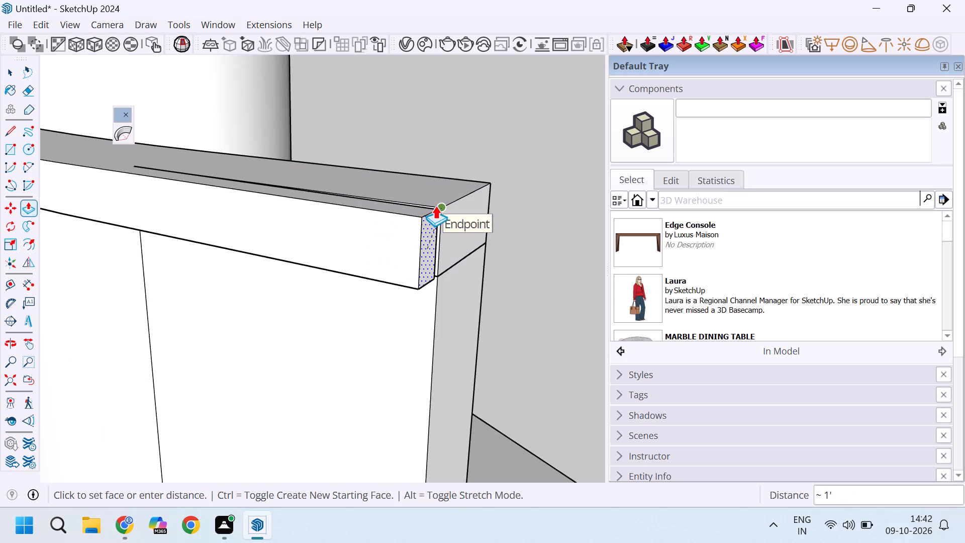
{"action": "left_click", "coordinate": [435, 206]}
{"action": "scroll", "coordinate": [373, 224], "scroll_direction": "down", "scroll_amount": 17}
{"action": "key", "text": "space"}
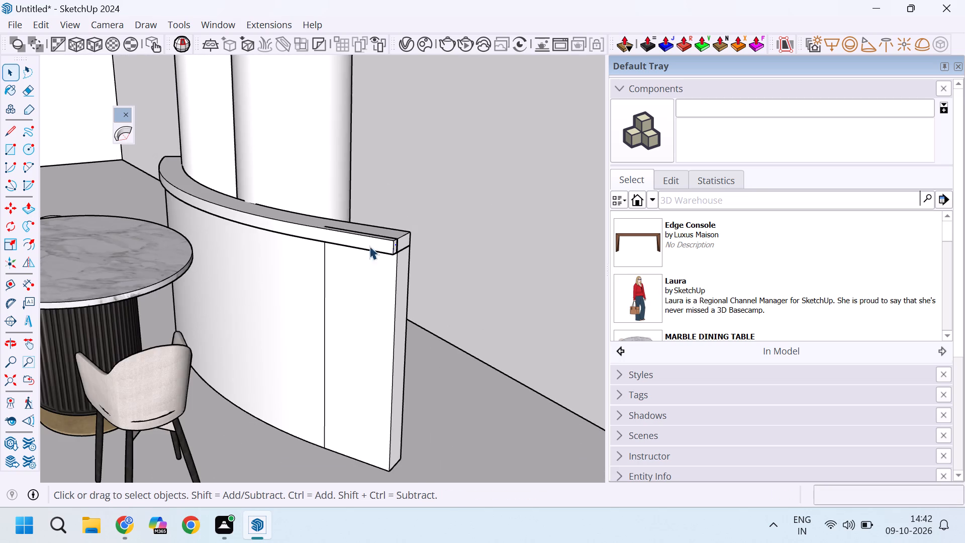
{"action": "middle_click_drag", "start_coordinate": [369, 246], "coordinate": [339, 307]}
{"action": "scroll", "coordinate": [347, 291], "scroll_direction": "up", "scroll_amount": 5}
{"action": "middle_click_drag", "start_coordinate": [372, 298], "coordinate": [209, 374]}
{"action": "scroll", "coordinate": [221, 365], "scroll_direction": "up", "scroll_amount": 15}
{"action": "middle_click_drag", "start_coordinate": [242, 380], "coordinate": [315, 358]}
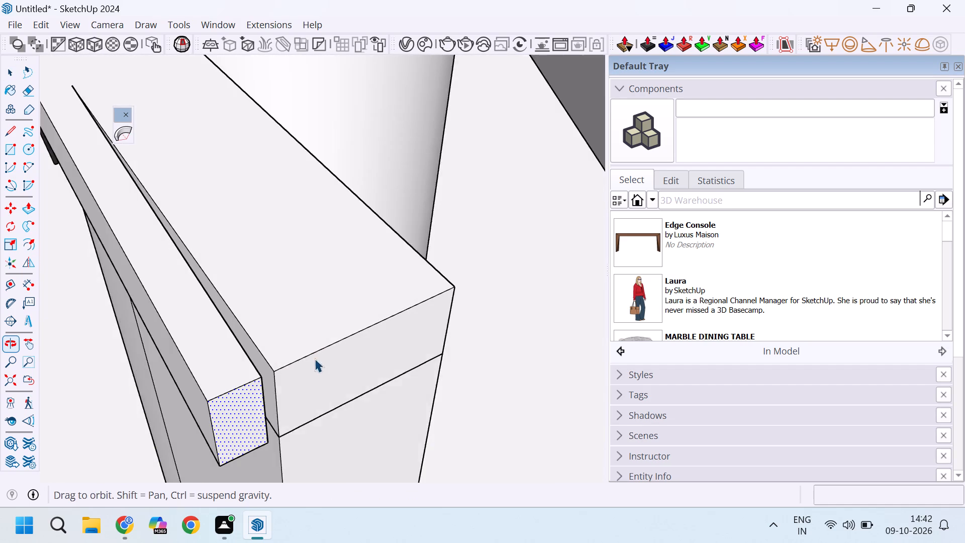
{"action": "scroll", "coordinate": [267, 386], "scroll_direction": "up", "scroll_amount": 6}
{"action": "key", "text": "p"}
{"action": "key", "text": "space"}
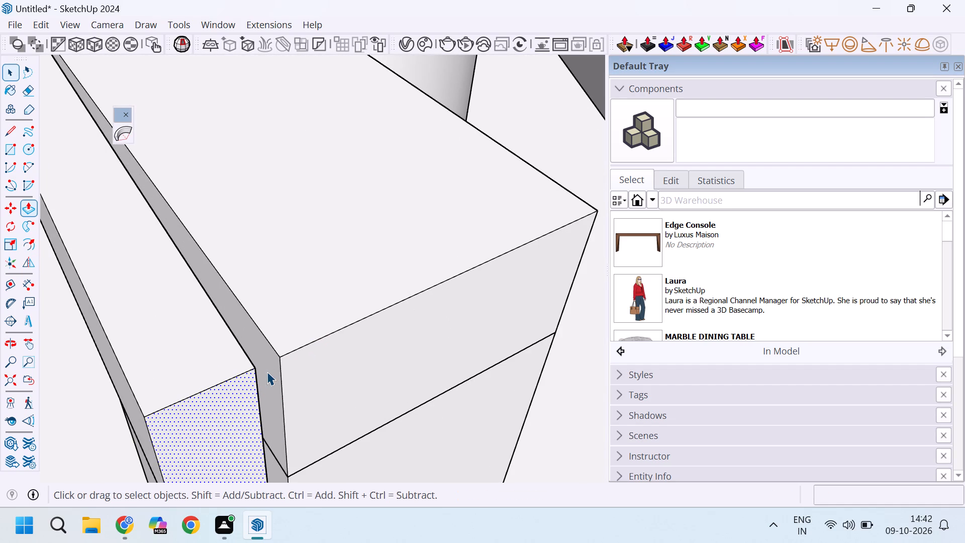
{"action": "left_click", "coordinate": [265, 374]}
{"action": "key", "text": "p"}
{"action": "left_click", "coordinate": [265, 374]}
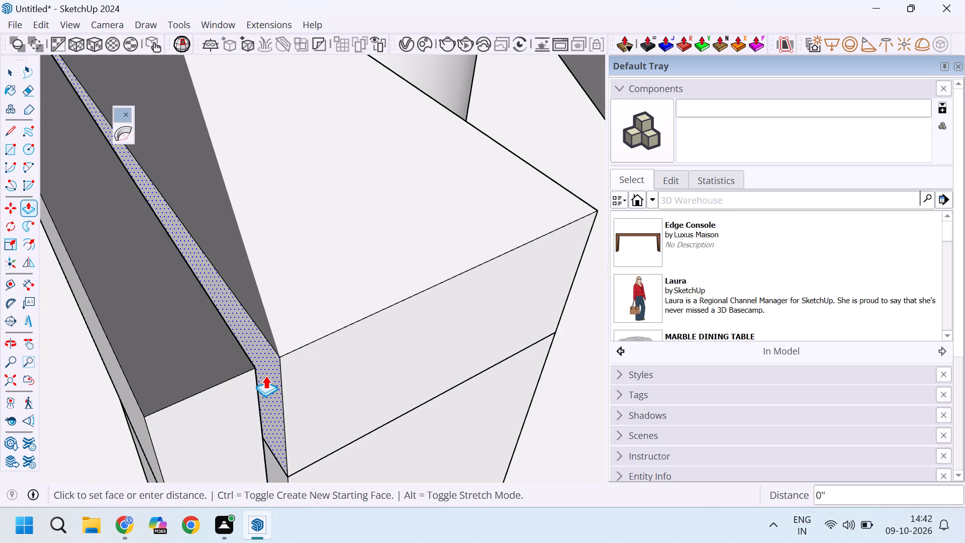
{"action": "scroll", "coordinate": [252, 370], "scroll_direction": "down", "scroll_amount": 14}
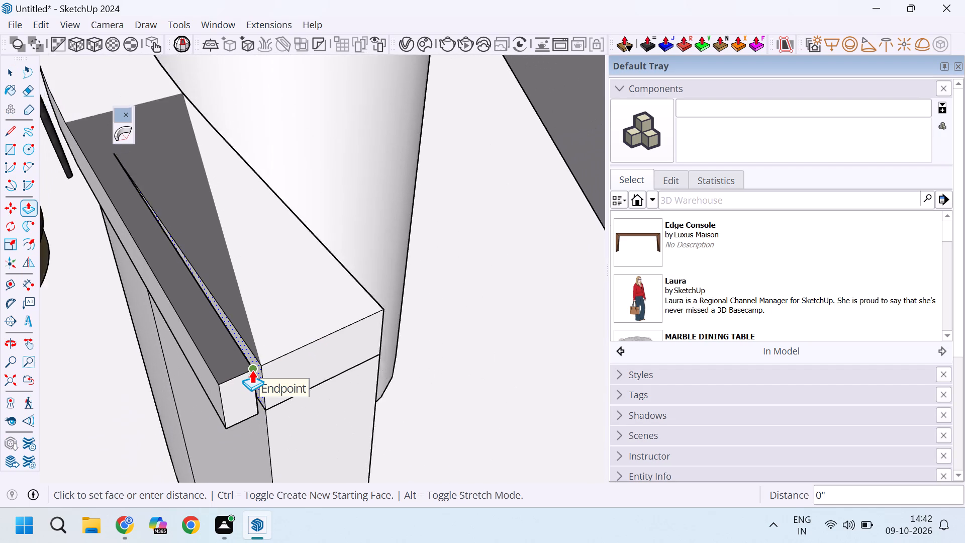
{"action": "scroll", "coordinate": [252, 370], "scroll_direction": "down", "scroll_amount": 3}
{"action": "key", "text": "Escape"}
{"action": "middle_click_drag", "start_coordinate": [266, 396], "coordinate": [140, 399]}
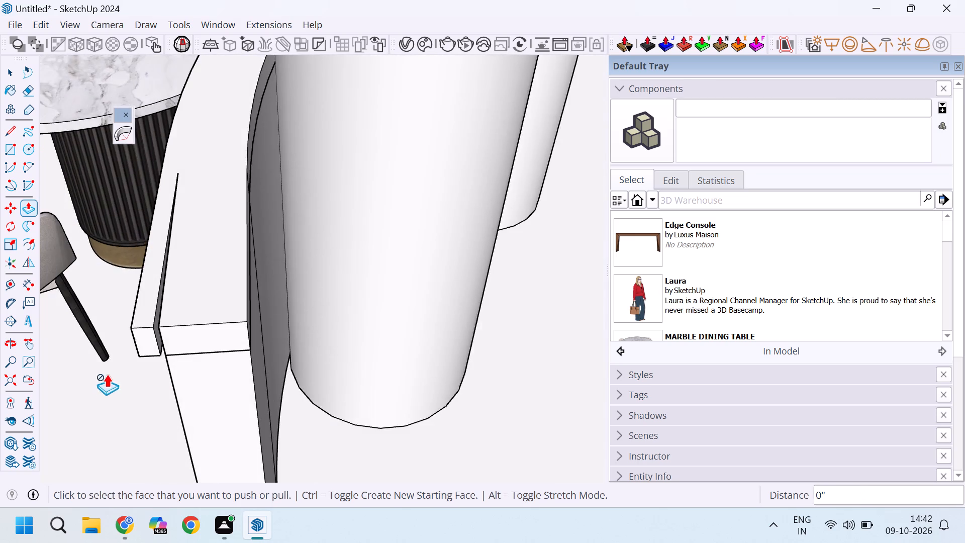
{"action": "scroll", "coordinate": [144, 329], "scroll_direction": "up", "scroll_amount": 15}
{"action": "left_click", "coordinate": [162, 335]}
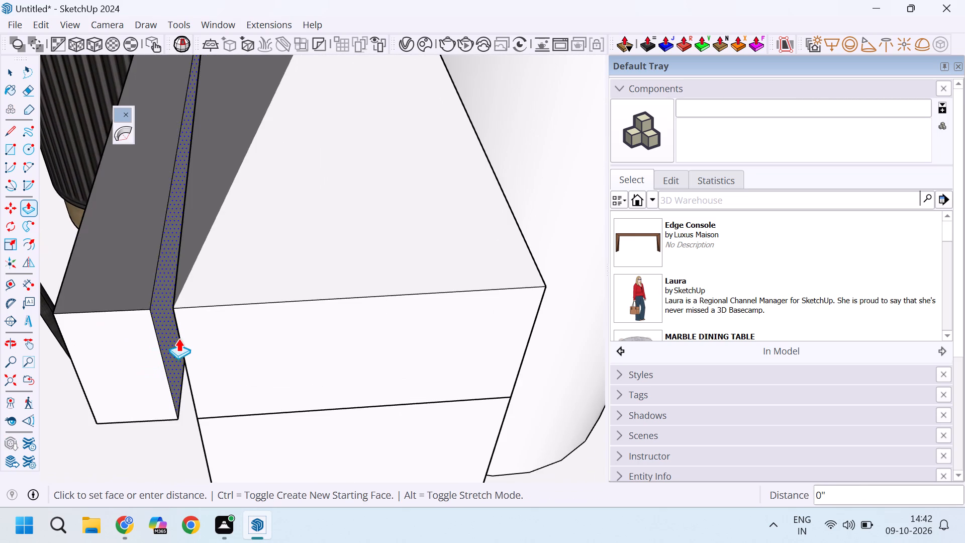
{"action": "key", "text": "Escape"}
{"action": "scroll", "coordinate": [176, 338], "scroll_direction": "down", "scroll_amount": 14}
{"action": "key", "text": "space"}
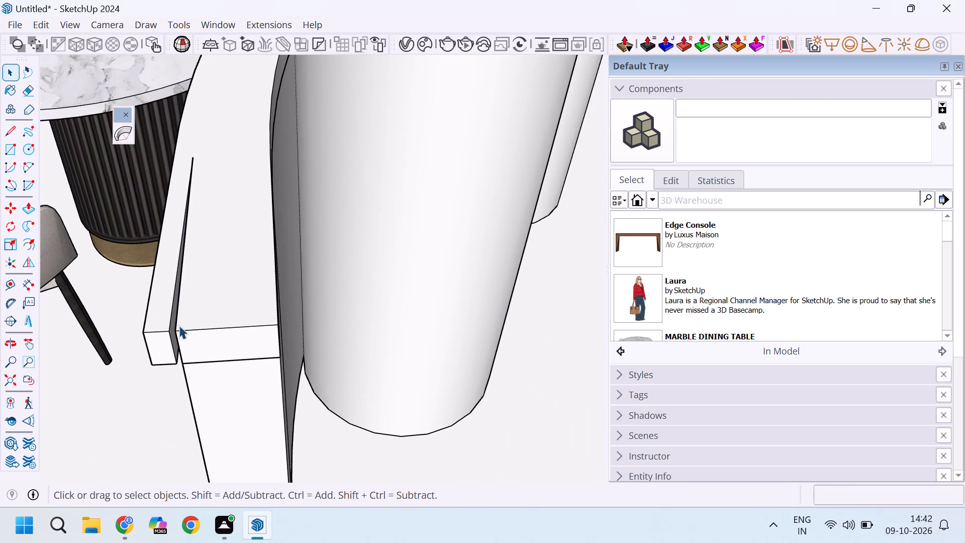
Undo the last Push/Pull extension of the top's narrow outer overhang.
{"action": "middle_click_drag", "start_coordinate": [190, 326], "coordinate": [314, 327]}
{"action": "scroll", "coordinate": [286, 314], "scroll_direction": "down", "scroll_amount": 6}
{"action": "middle_click_drag", "start_coordinate": [231, 373], "coordinate": [420, 351]}
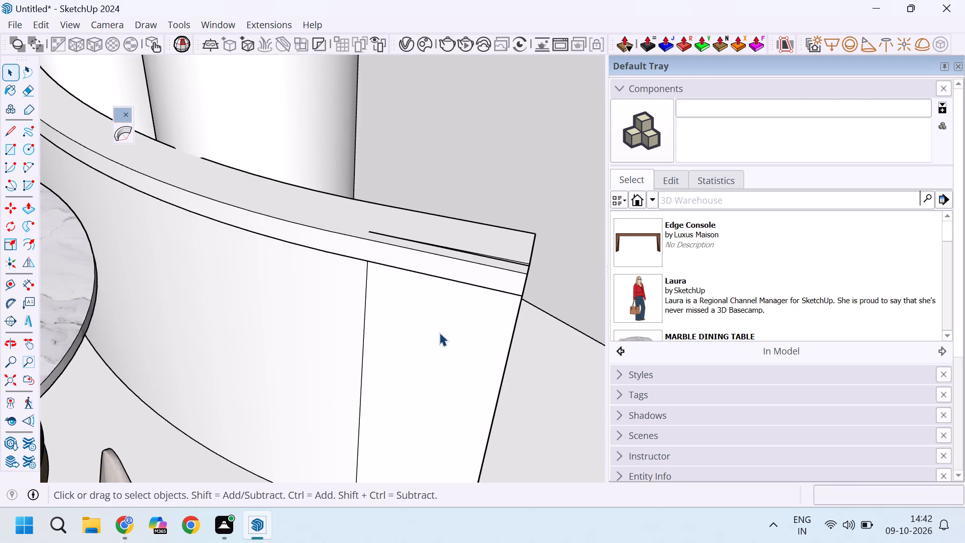
{"action": "scroll", "coordinate": [409, 342], "scroll_direction": "down", "scroll_amount": 4}
{"action": "scroll", "coordinate": [404, 323], "scroll_direction": "up", "scroll_amount": 4}
{"action": "scroll", "coordinate": [290, 274], "scroll_direction": "down", "scroll_amount": 7}
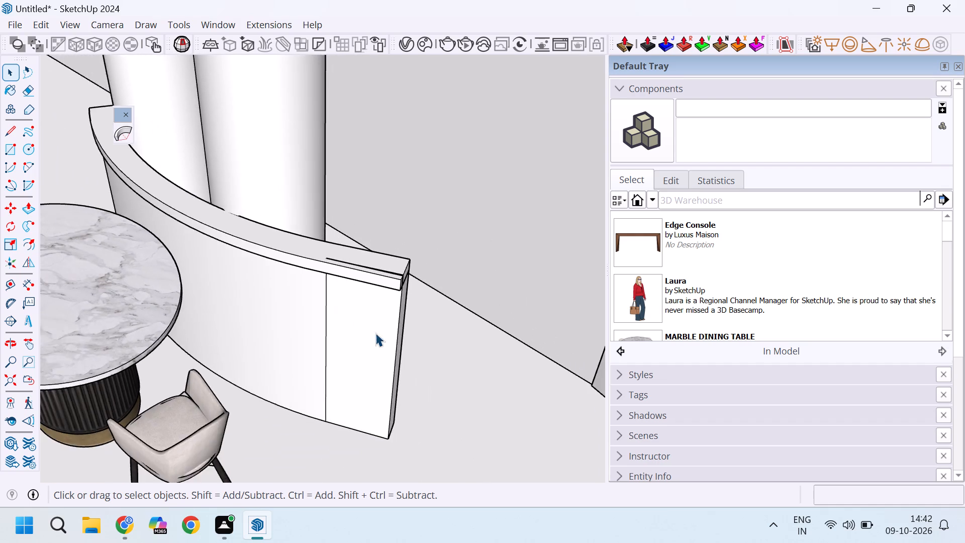
{"action": "scroll", "coordinate": [399, 346], "scroll_direction": "up", "scroll_amount": 4}
{"action": "scroll", "coordinate": [349, 246], "scroll_direction": "down", "scroll_amount": 3}
{"action": "key", "text": "ctrl+z"}
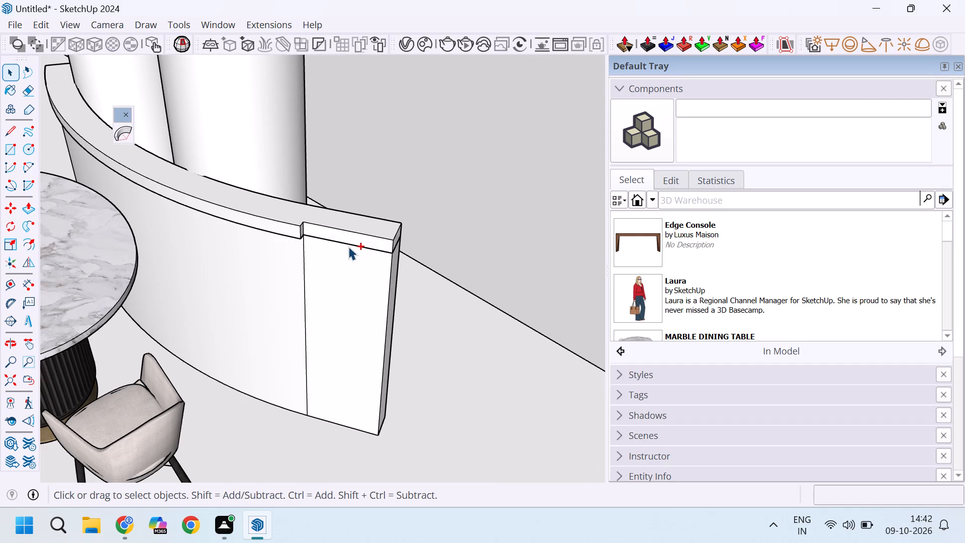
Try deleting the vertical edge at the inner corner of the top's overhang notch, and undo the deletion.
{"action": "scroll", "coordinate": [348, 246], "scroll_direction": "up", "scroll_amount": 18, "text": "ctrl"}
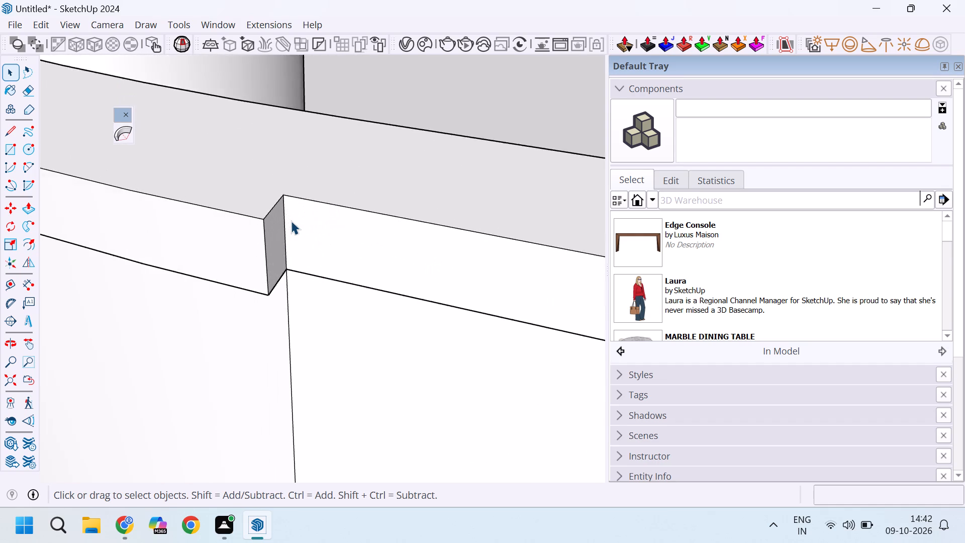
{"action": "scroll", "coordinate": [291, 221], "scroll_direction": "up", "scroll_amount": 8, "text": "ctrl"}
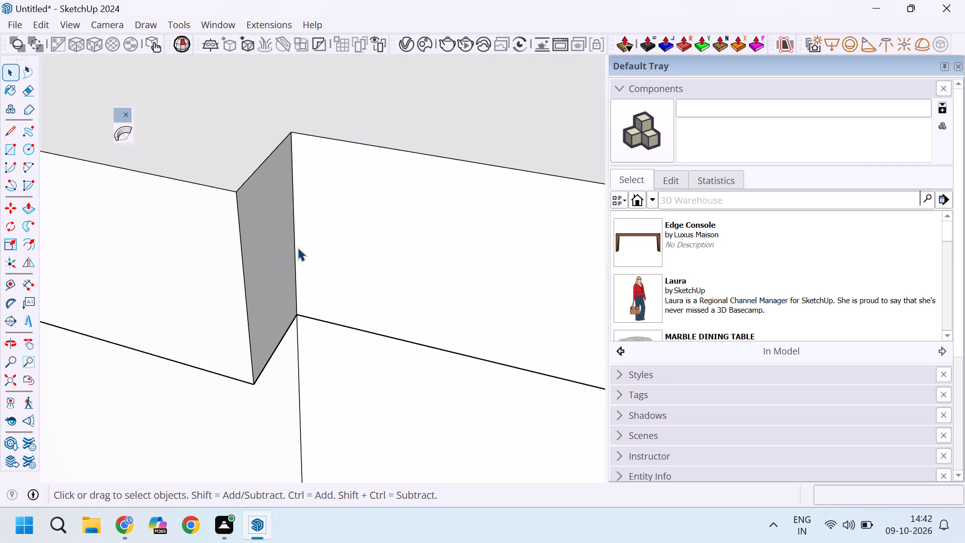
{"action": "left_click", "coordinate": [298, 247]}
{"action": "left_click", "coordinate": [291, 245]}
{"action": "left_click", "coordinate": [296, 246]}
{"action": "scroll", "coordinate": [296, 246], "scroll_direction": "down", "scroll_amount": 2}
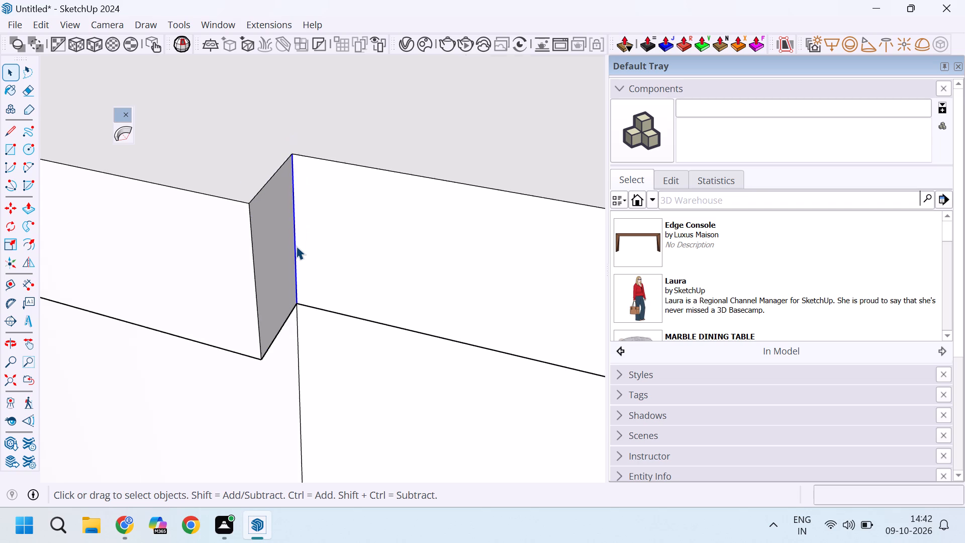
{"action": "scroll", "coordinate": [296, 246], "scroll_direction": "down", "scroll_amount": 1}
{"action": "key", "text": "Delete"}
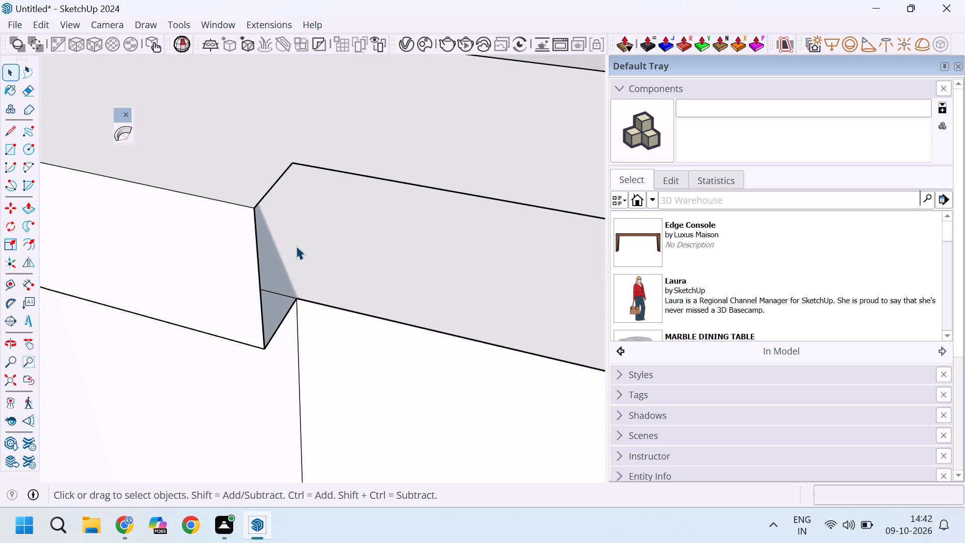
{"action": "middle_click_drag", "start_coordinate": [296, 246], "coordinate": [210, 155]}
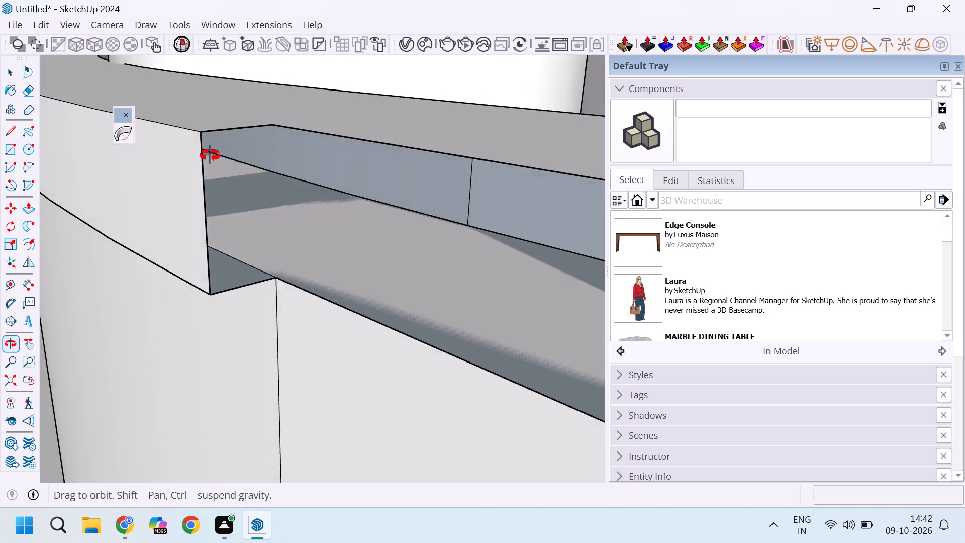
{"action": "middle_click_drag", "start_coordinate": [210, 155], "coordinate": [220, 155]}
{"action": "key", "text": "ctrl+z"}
Undo the 1' extensions of the partition's top and curved panel, and exit the group with nothing selected.
{"action": "scroll", "coordinate": [312, 165], "scroll_direction": "down", "scroll_amount": 3}
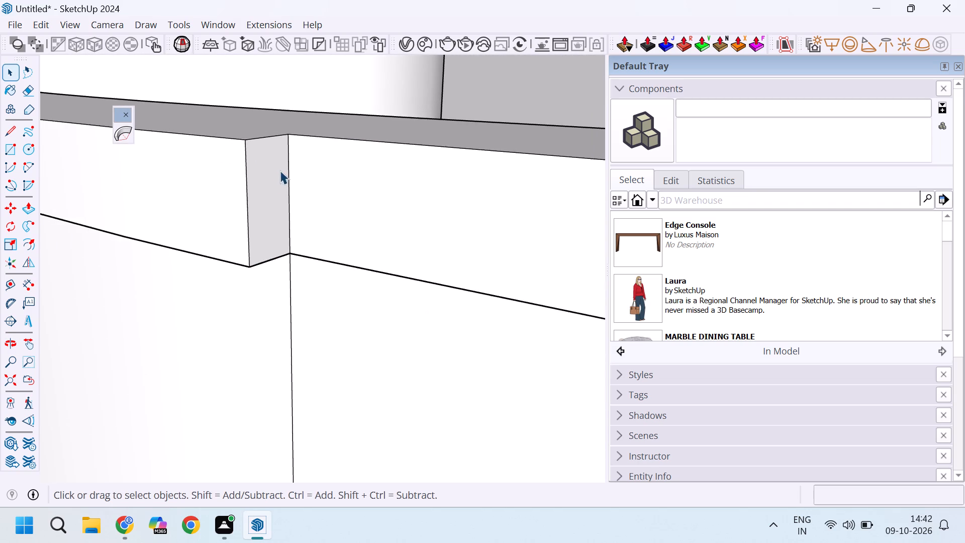
{"action": "scroll", "coordinate": [276, 177], "scroll_direction": "down", "scroll_amount": 4}
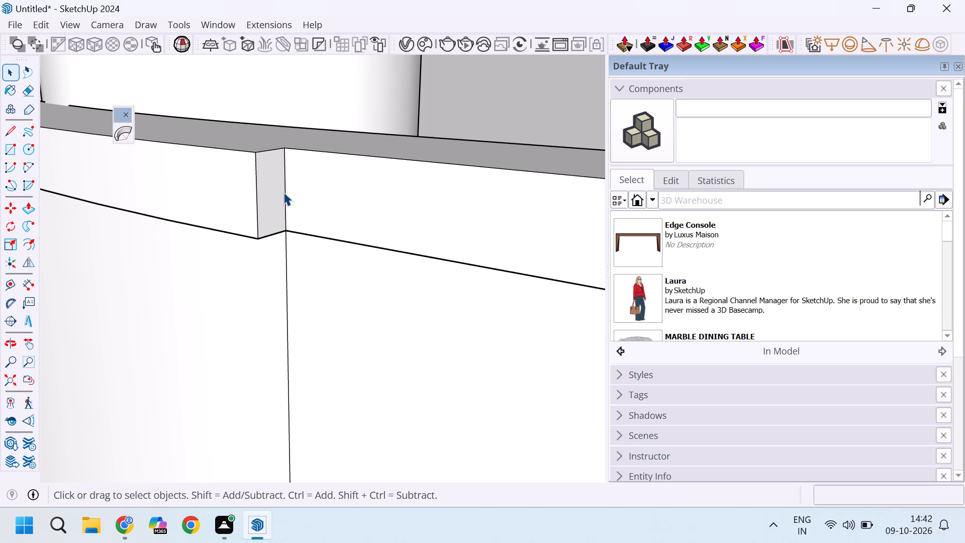
{"action": "key", "text": "ctrl+z"}
{"action": "key", "text": "ctrl+z"}
{"action": "key", "text": "ctrl+z"}
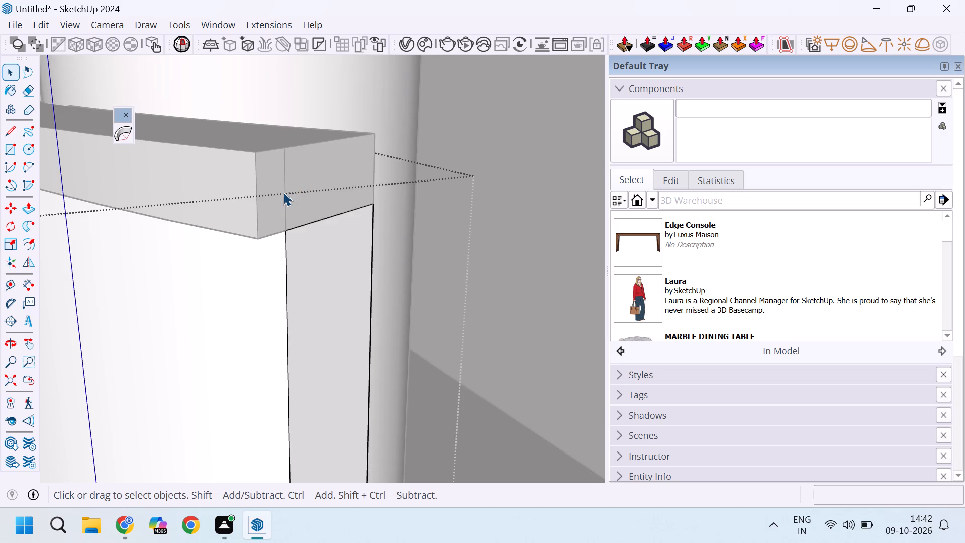
{"action": "scroll", "coordinate": [329, 314], "scroll_direction": "down", "scroll_amount": 10}
{"action": "left_click", "coordinate": [426, 357]}
{"action": "left_click", "coordinate": [424, 355]}
{"action": "scroll", "coordinate": [385, 358], "scroll_direction": "down", "scroll_amount": 3}
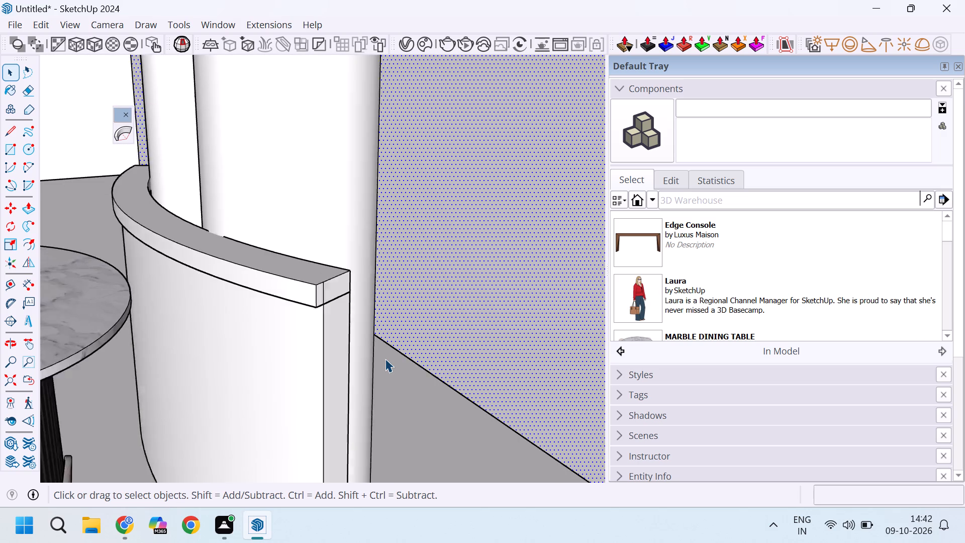
{"action": "scroll", "coordinate": [385, 358], "scroll_direction": "down", "scroll_amount": 16}
{"action": "left_click", "coordinate": [489, 188]}
{"action": "double_click", "coordinate": [488, 188]}
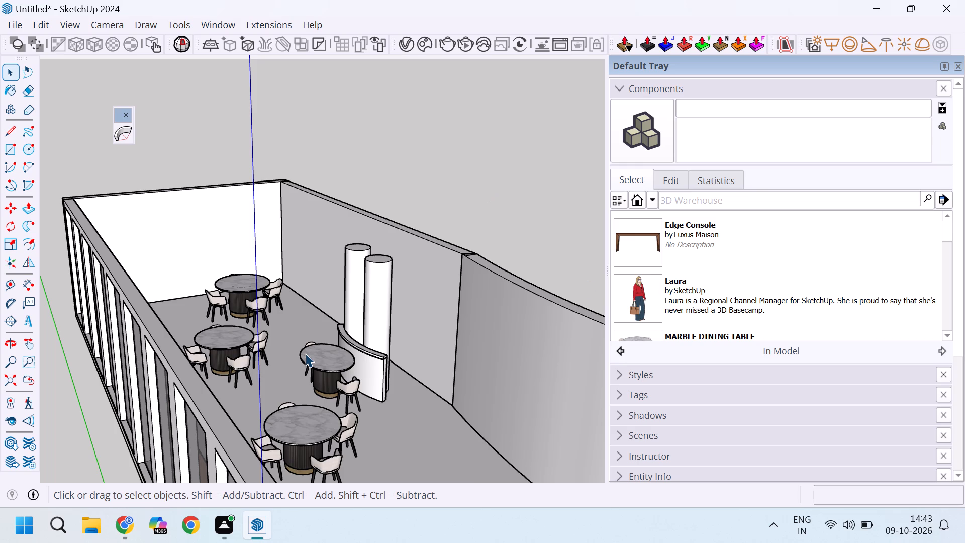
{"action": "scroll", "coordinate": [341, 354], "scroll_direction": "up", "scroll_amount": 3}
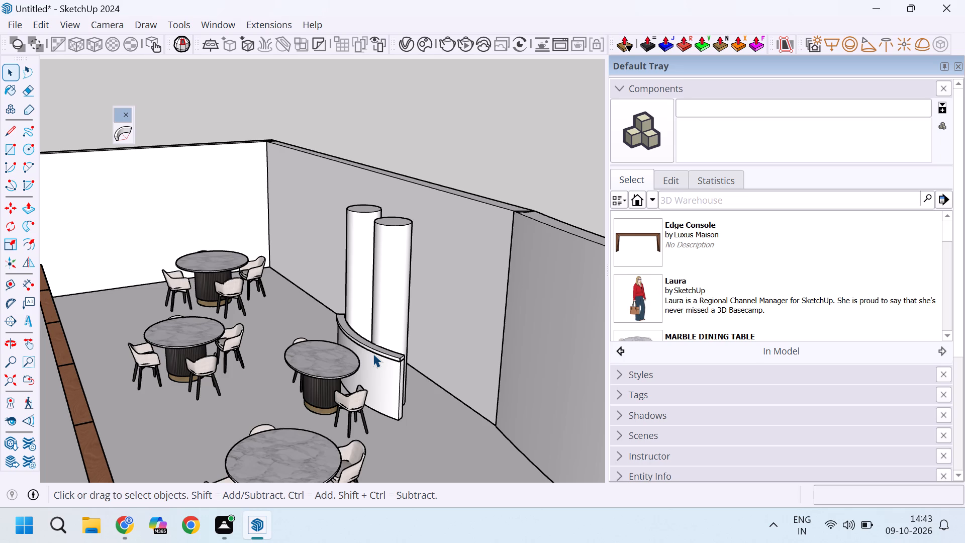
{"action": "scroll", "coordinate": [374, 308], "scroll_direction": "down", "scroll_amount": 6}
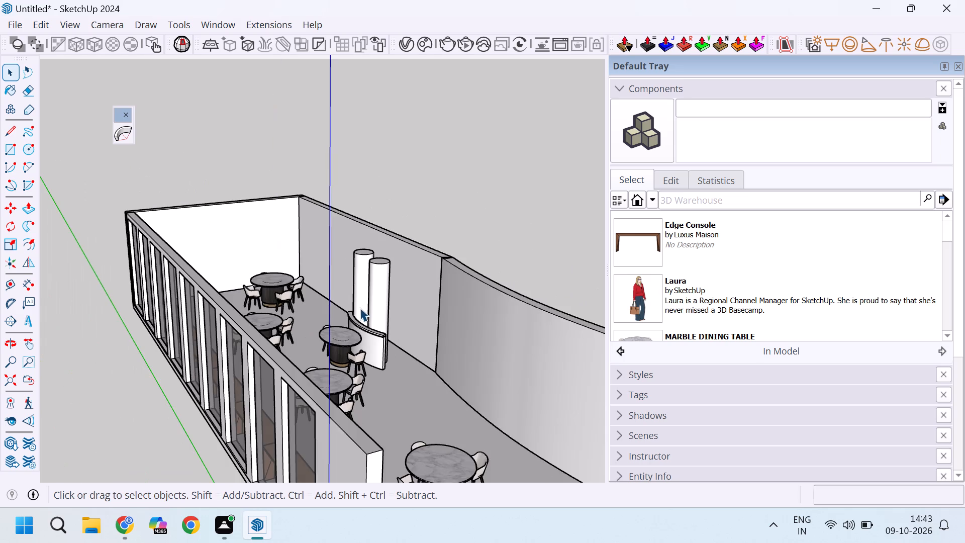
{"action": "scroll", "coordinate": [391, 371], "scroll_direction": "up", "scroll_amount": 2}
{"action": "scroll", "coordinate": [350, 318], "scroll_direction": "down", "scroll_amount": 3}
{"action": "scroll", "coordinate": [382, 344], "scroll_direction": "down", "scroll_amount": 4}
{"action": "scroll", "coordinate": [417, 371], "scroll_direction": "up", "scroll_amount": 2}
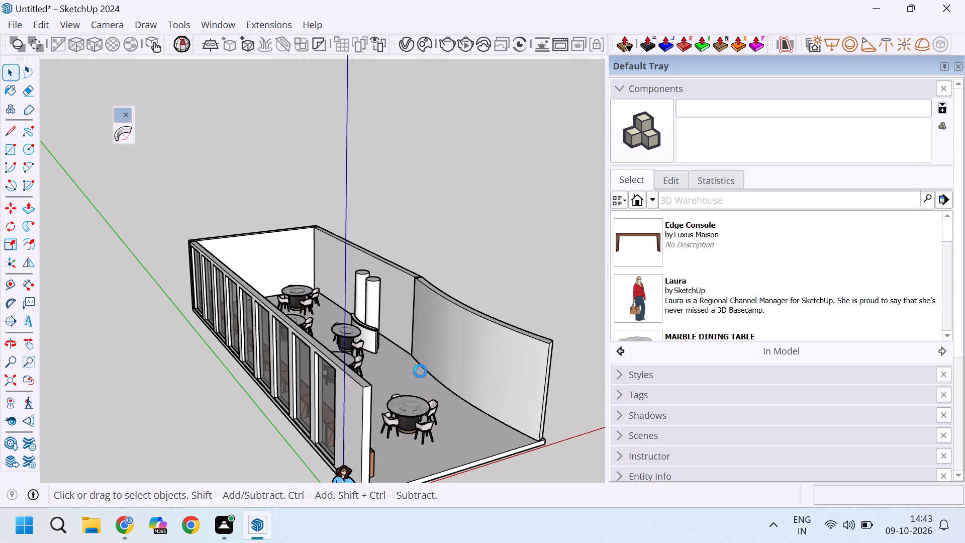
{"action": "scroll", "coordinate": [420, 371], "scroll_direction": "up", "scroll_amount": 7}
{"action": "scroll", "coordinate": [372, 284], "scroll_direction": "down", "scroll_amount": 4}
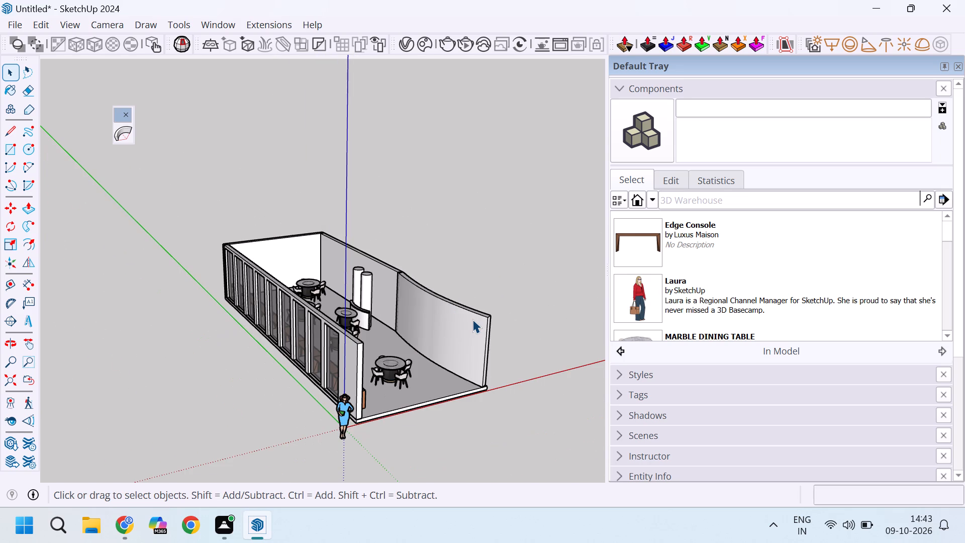
Copy the curved wall about 2' 3 7/8" along the red axis into the room.
{"action": "left_click", "coordinate": [472, 319]}
{"action": "scroll", "coordinate": [472, 319], "scroll_direction": "up", "scroll_amount": 10}
{"action": "middle_click_drag", "start_coordinate": [403, 270], "coordinate": [363, 381]}
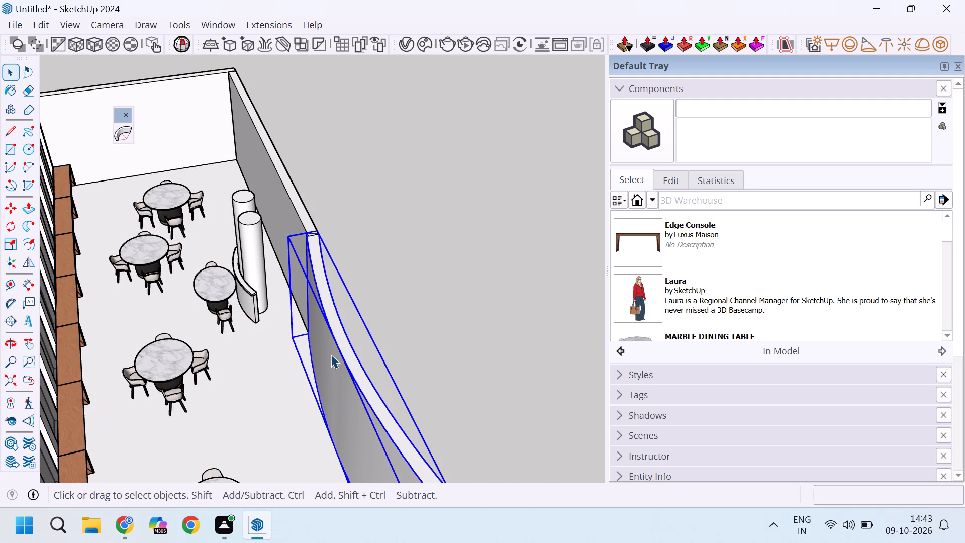
{"action": "scroll", "coordinate": [346, 341], "scroll_direction": "up", "scroll_amount": 4}
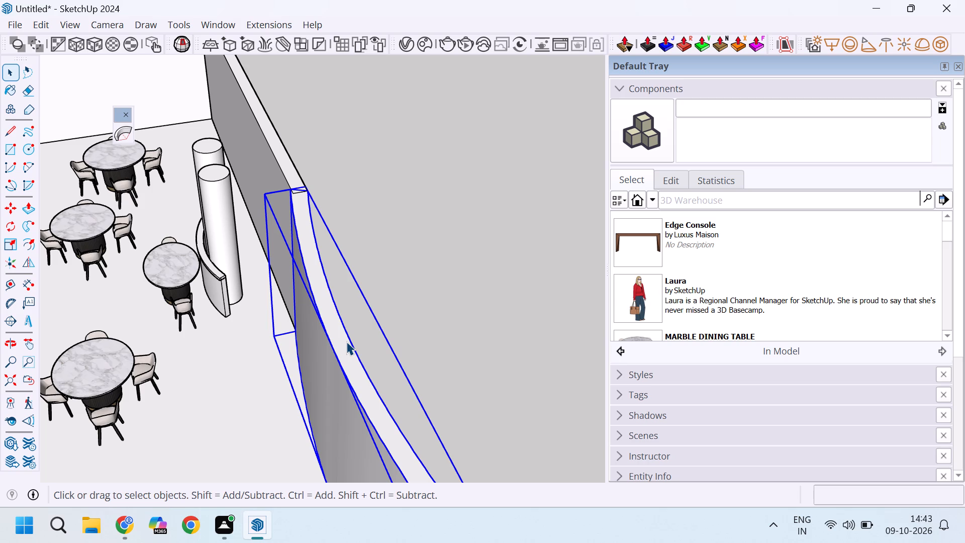
{"action": "scroll", "coordinate": [301, 285], "scroll_direction": "down", "scroll_amount": 4}
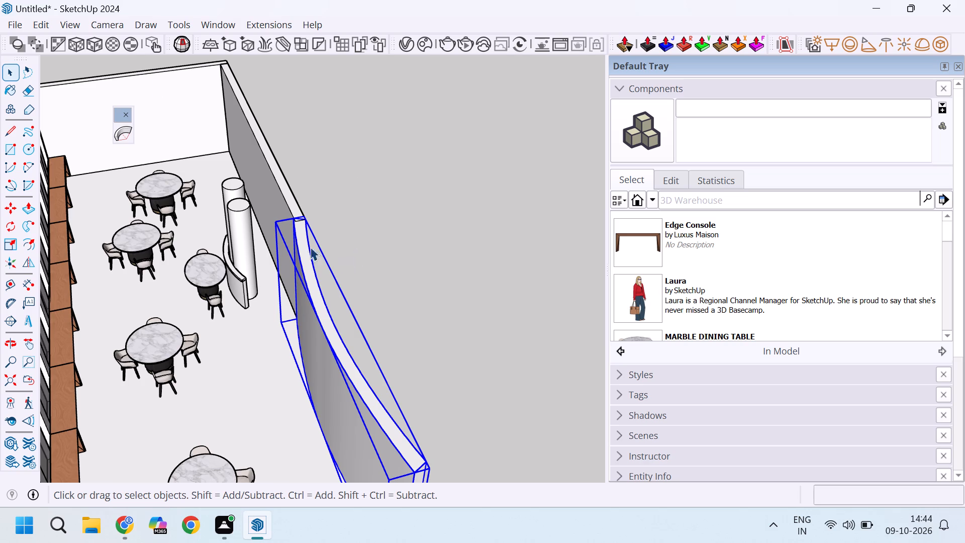
{"action": "scroll", "coordinate": [300, 244], "scroll_direction": "down", "scroll_amount": 4}
{"action": "scroll", "coordinate": [375, 364], "scroll_direction": "up", "scroll_amount": 9}
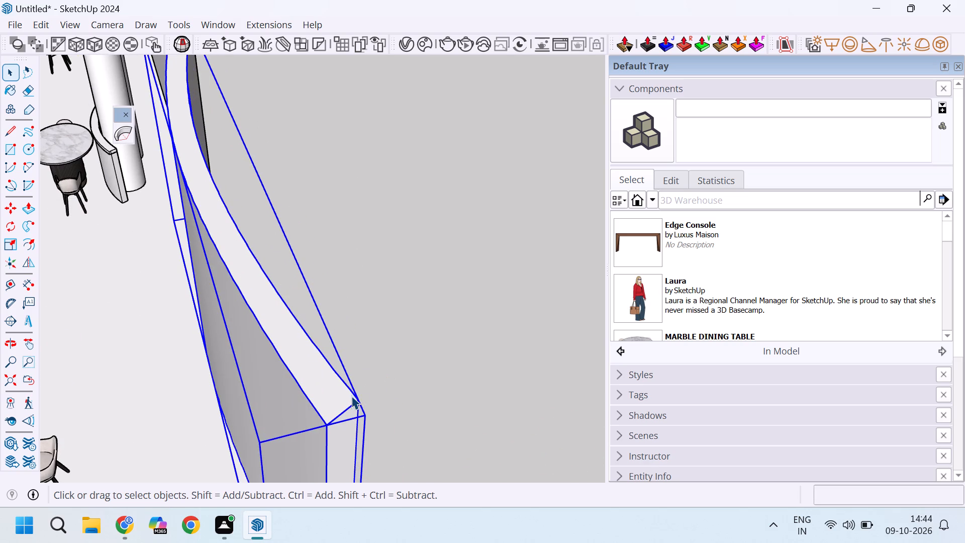
{"action": "key", "text": "m"}
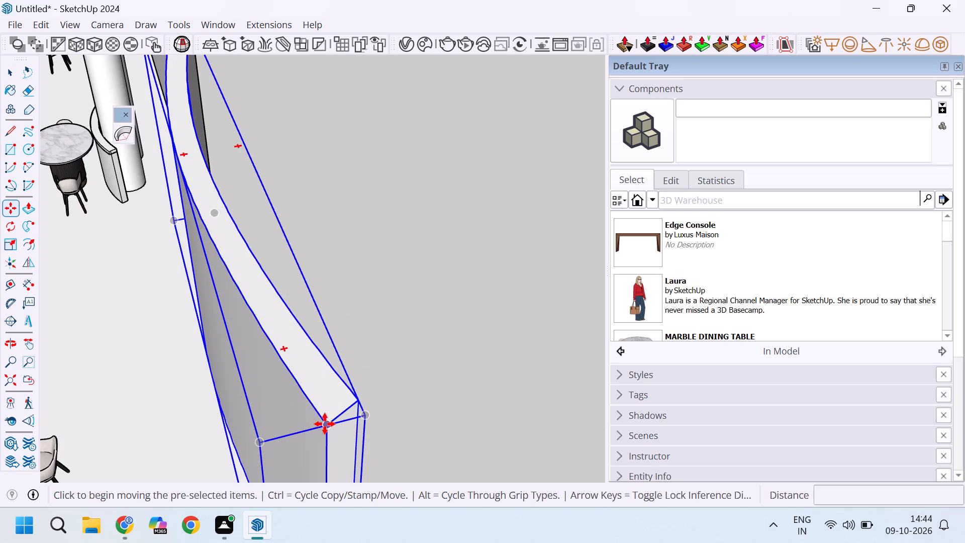
{"action": "left_click", "coordinate": [325, 424]}
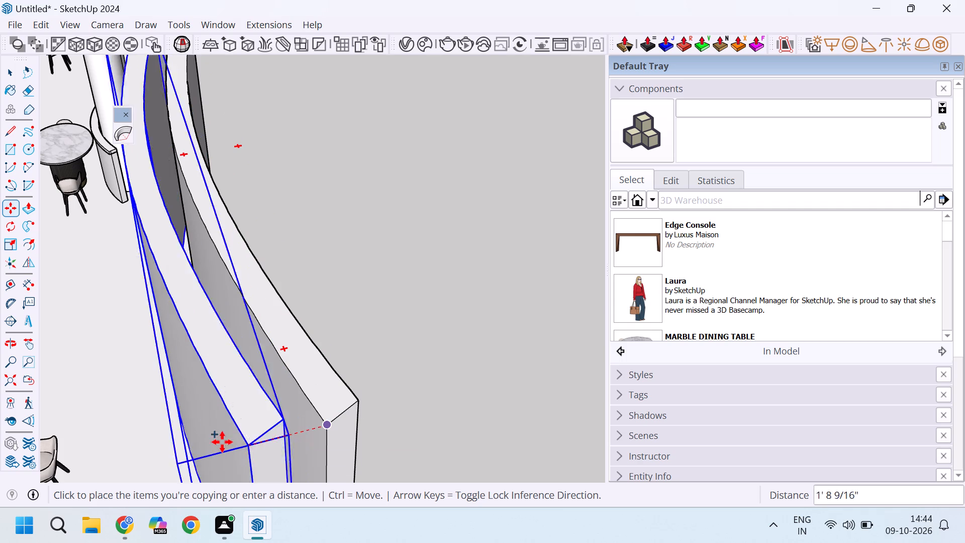
{"action": "key", "text": "Right"}
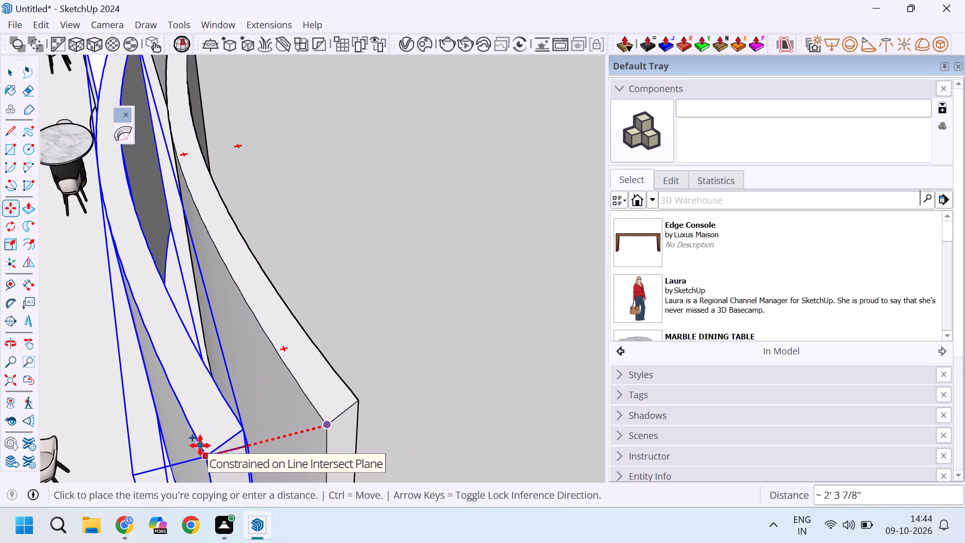
{"action": "left_click", "coordinate": [200, 445]}
{"action": "key", "text": "space"}
Inside the copied curved wall's group, offset the top face downward by 3' with Joint Push Pull.
{"action": "double_click", "coordinate": [205, 419]}
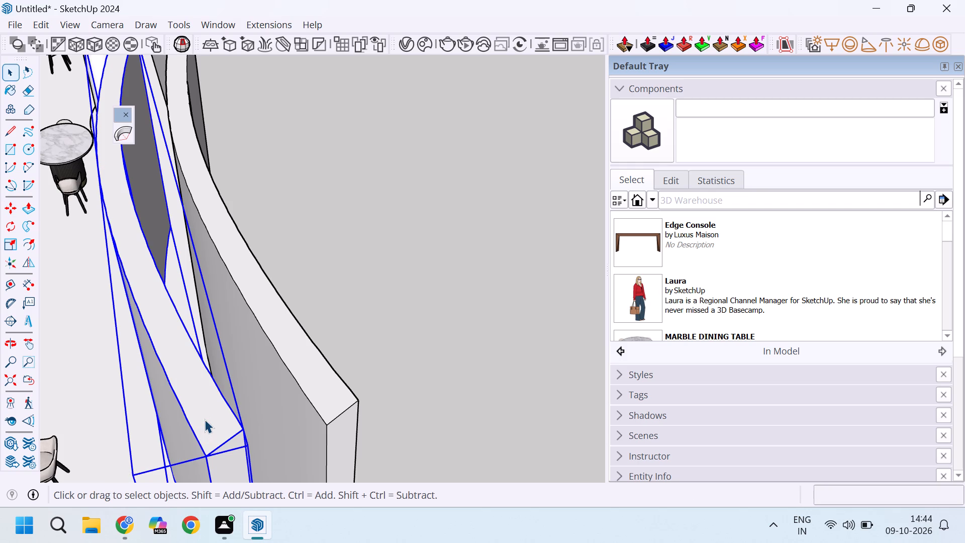
{"action": "key", "text": "p"}
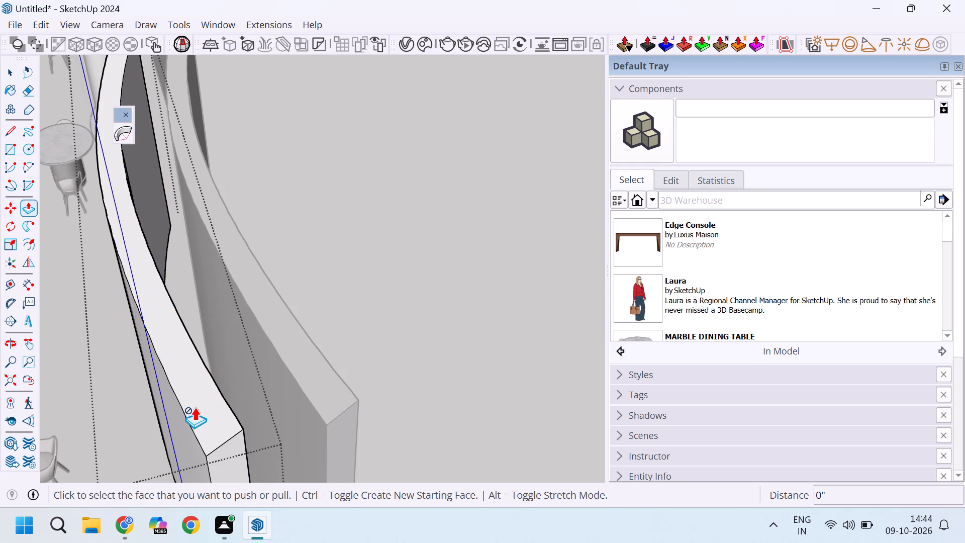
{"action": "key", "text": "space"}
{"action": "left_click", "coordinate": [668, 39]}
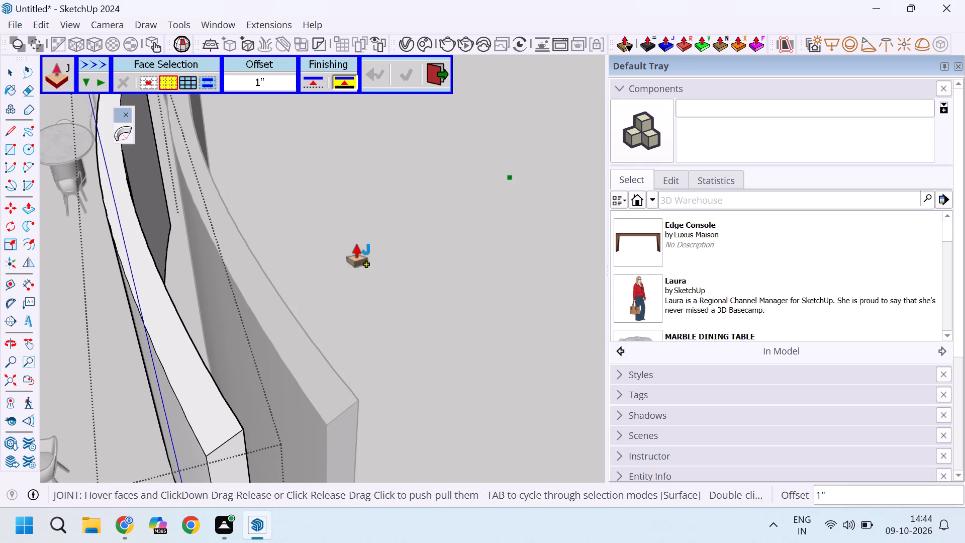
{"action": "left_click", "coordinate": [166, 355]}
{"action": "scroll", "coordinate": [166, 386], "scroll_direction": "down", "scroll_amount": 5}
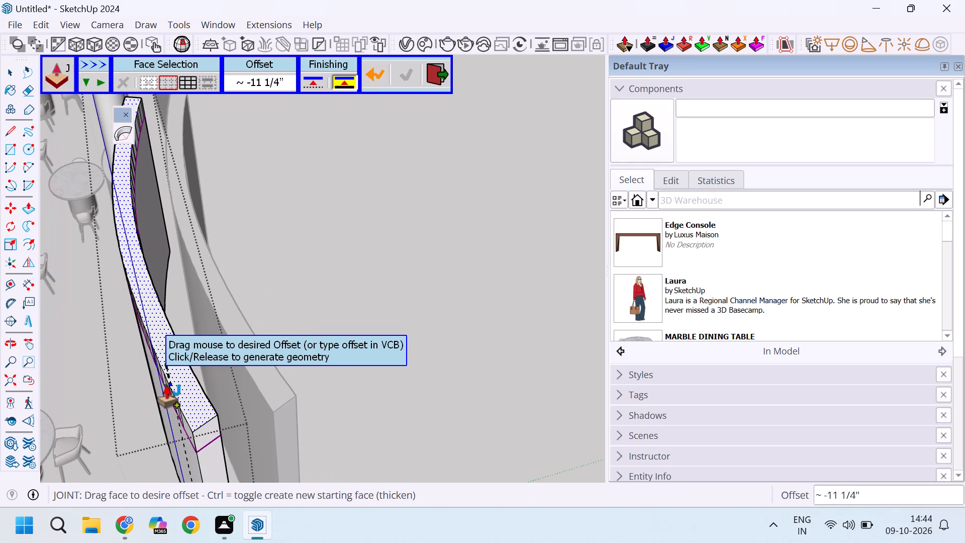
{"action": "scroll", "coordinate": [162, 406], "scroll_direction": "down", "scroll_amount": 1}
{"action": "middle_click_drag", "start_coordinate": [164, 434], "coordinate": [288, 350]}
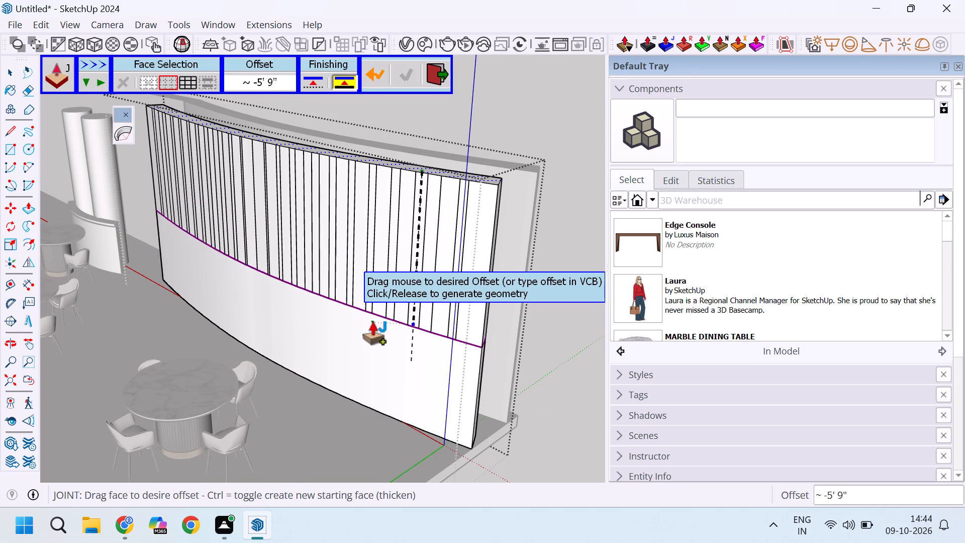
{"action": "type", "text": "3'"}
{"action": "key", "text": "Return"}
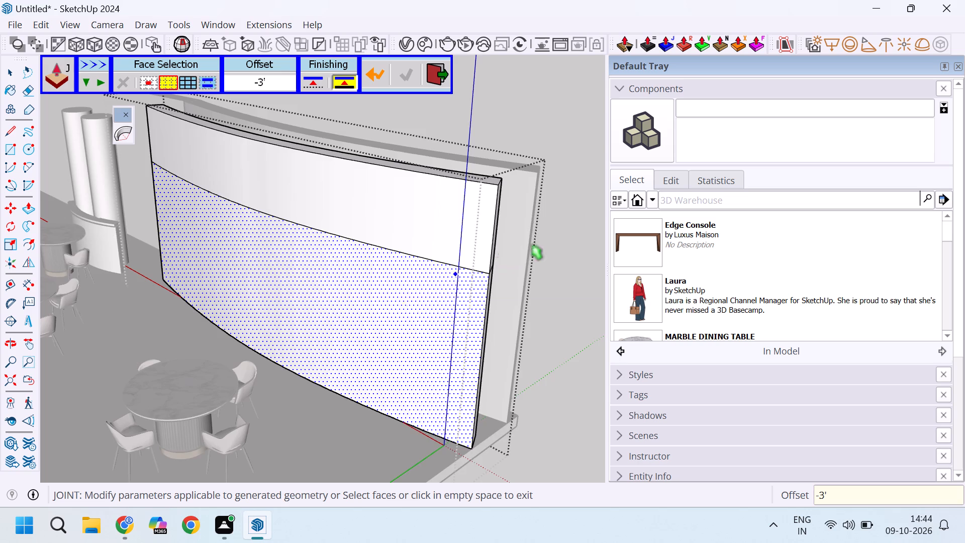
{"action": "scroll", "coordinate": [518, 243], "scroll_direction": "up", "scroll_amount": 4}
{"action": "scroll", "coordinate": [474, 266], "scroll_direction": "up", "scroll_amount": 3}
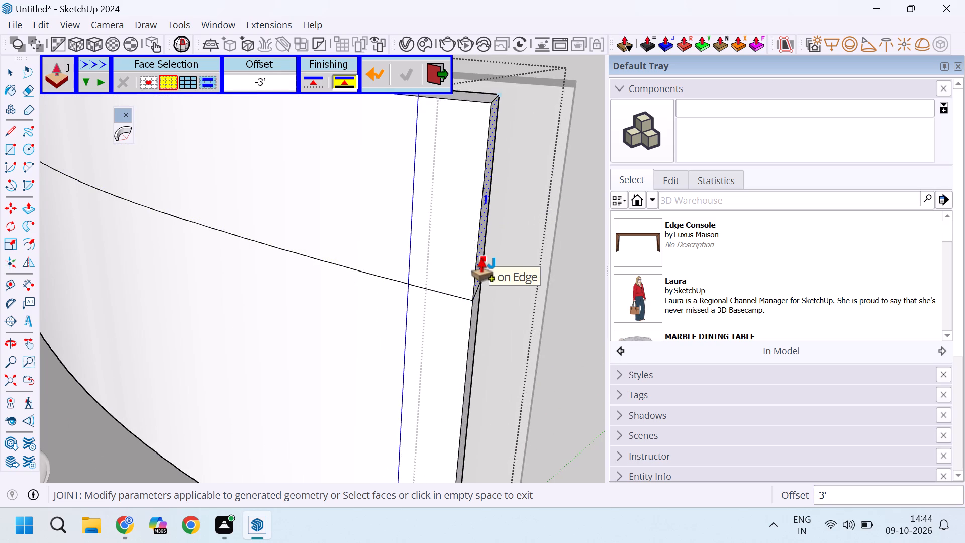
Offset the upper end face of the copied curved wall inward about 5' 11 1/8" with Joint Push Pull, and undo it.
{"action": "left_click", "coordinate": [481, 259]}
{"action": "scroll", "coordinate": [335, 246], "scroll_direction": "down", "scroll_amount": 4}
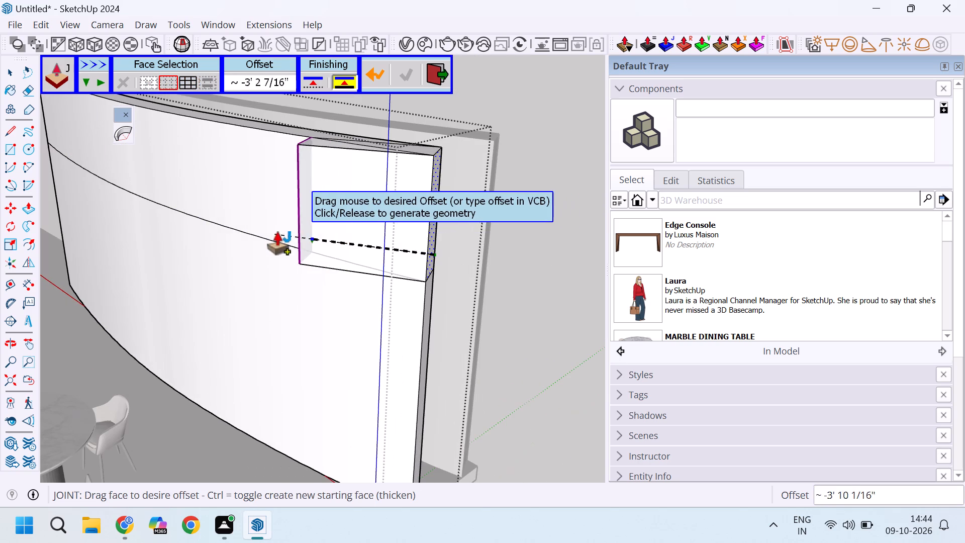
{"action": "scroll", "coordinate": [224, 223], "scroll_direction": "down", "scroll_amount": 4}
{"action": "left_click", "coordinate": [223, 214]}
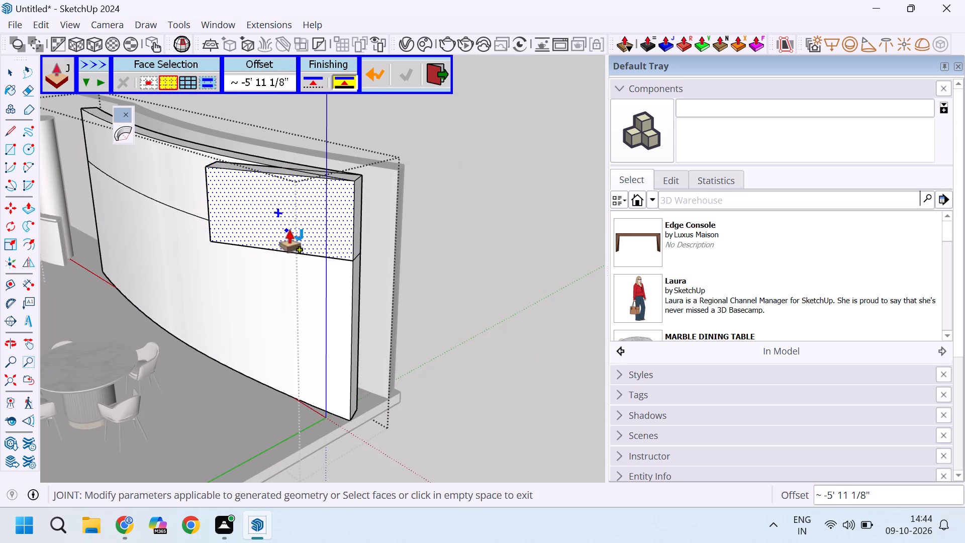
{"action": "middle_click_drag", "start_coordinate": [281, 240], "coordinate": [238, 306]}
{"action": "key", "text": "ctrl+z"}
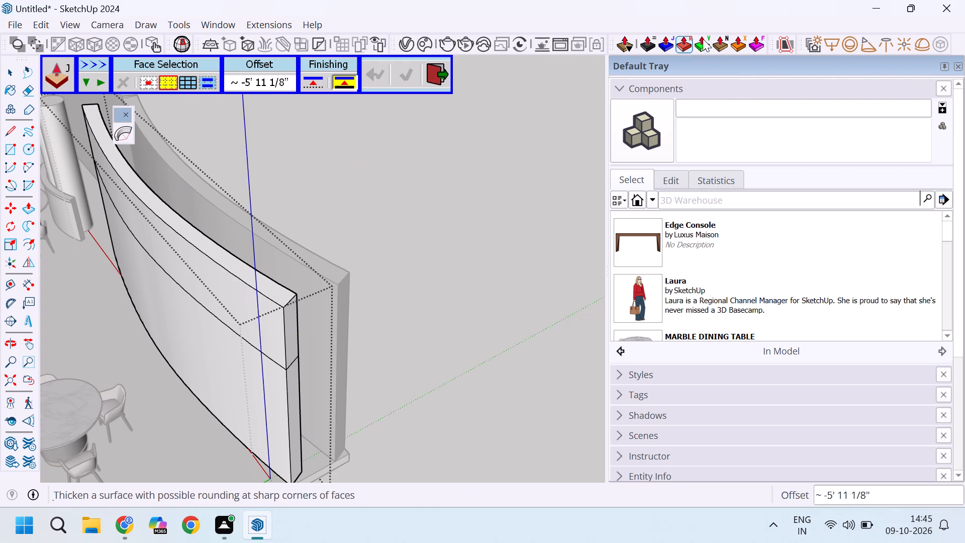
Lower the copied curved wall's top face with Extrude Push Pull by 3' and by a further 4'.
{"action": "left_click", "coordinate": [740, 43]}
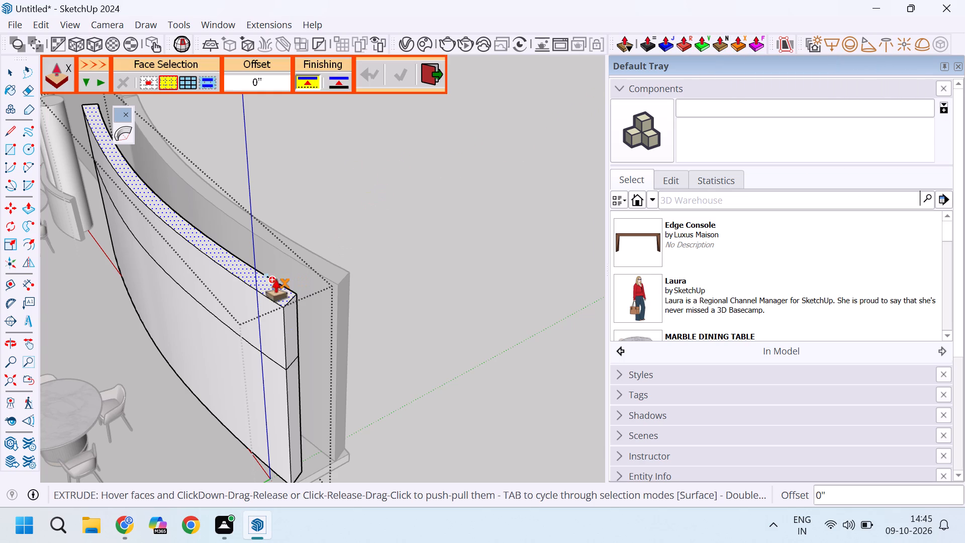
{"action": "left_click", "coordinate": [273, 280]}
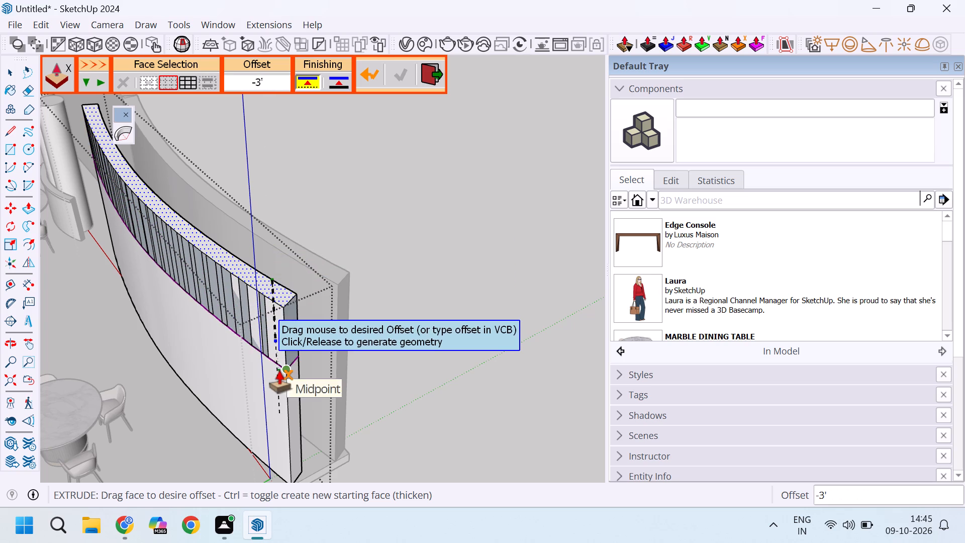
{"action": "left_click", "coordinate": [279, 371]}
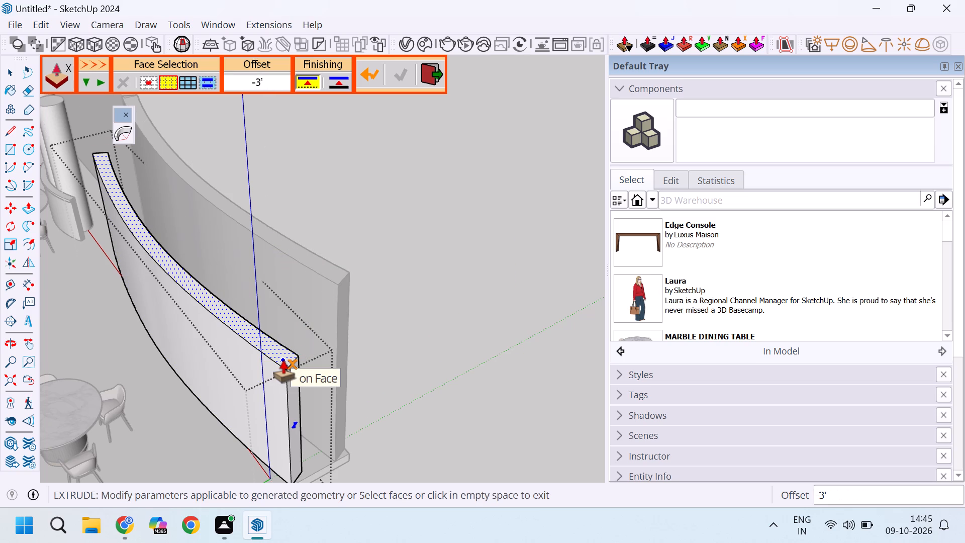
{"action": "left_click", "coordinate": [283, 360]}
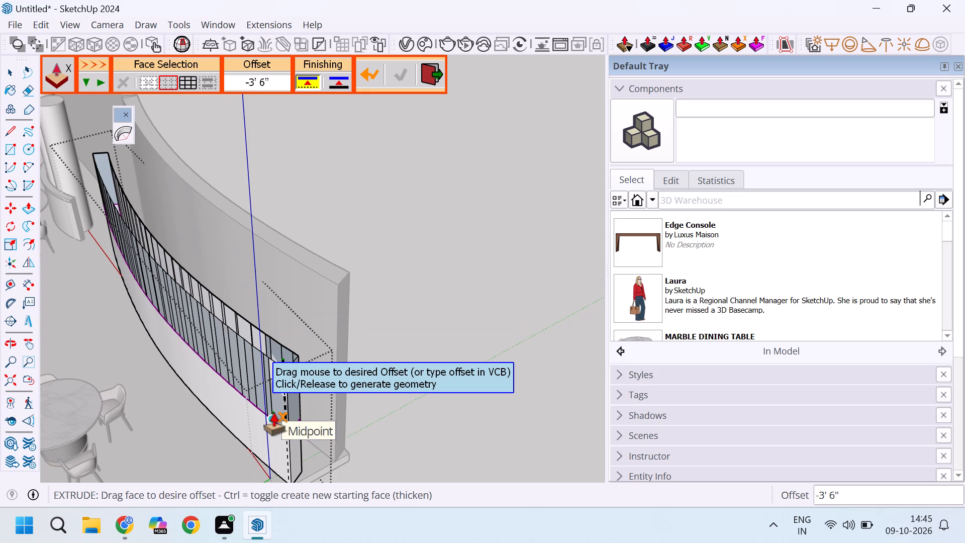
{"action": "type", "text": "4'"}
{"action": "key", "text": "Return"}
{"action": "key", "text": "space"}
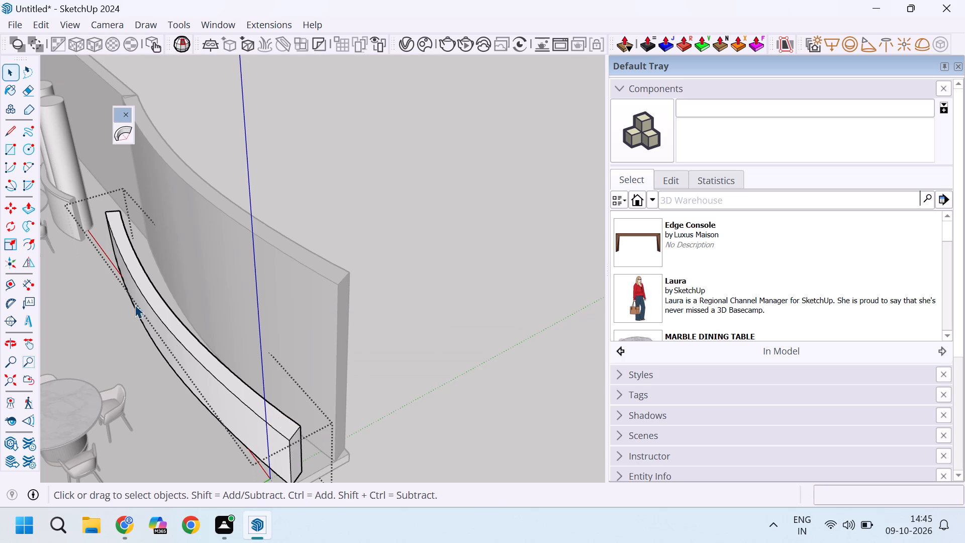
Copy the low curved wall's top face, exit the group, and paste the face in place outside it.
{"action": "scroll", "coordinate": [132, 286], "scroll_direction": "down", "scroll_amount": 4}
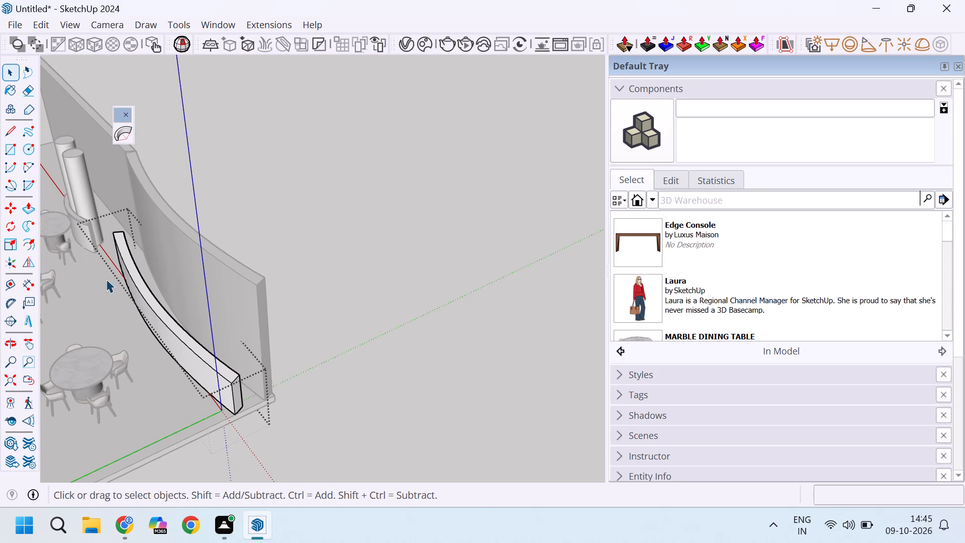
{"action": "scroll", "coordinate": [108, 274], "scroll_direction": "up", "scroll_amount": 2}
{"action": "scroll", "coordinate": [245, 286], "scroll_direction": "down", "scroll_amount": 3}
{"action": "scroll", "coordinate": [227, 312], "scroll_direction": "up", "scroll_amount": 3}
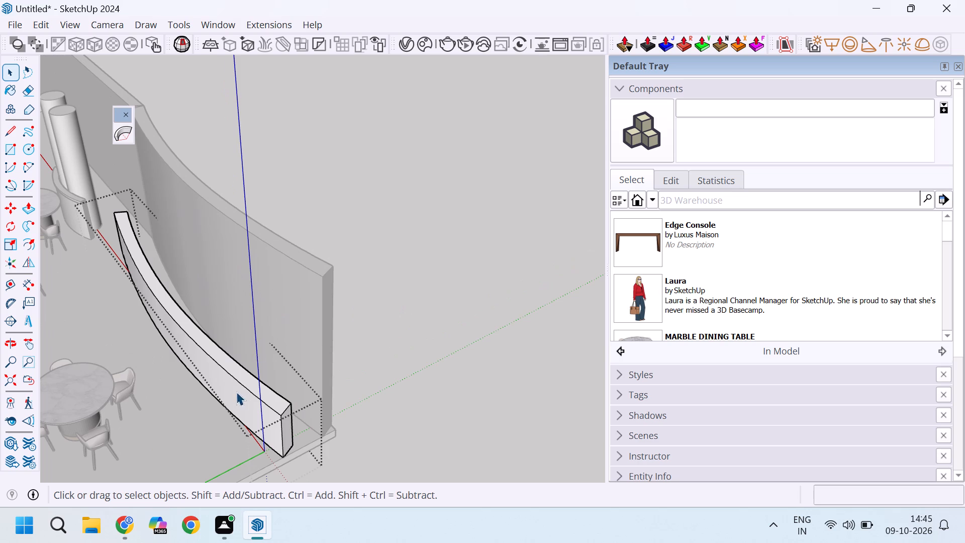
{"action": "scroll", "coordinate": [220, 357], "scroll_direction": "up", "scroll_amount": 3}
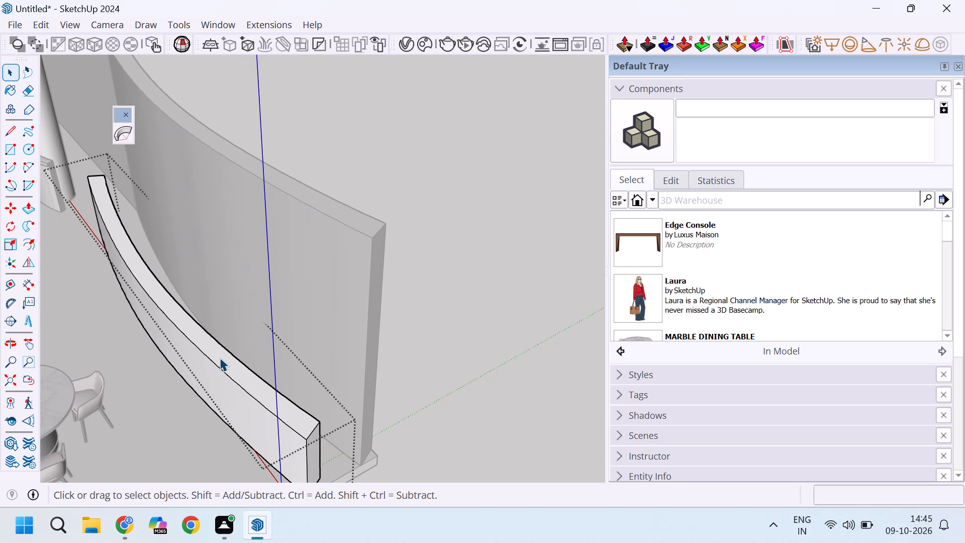
{"action": "scroll", "coordinate": [220, 357], "scroll_direction": "up", "scroll_amount": 2}
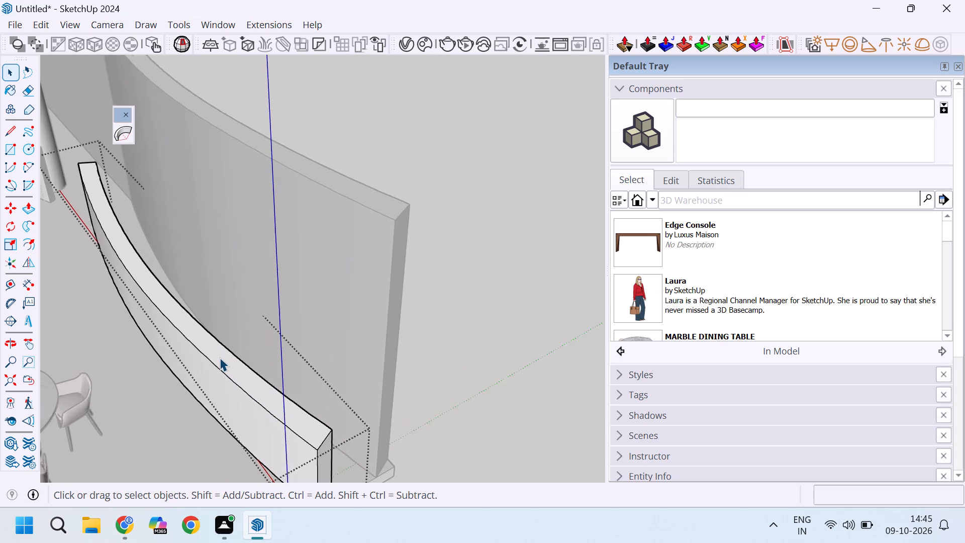
{"action": "scroll", "coordinate": [220, 357], "scroll_direction": "up", "scroll_amount": 3}
{"action": "left_click", "coordinate": [220, 357]}
{"action": "scroll", "coordinate": [220, 357], "scroll_direction": "down", "scroll_amount": 4}
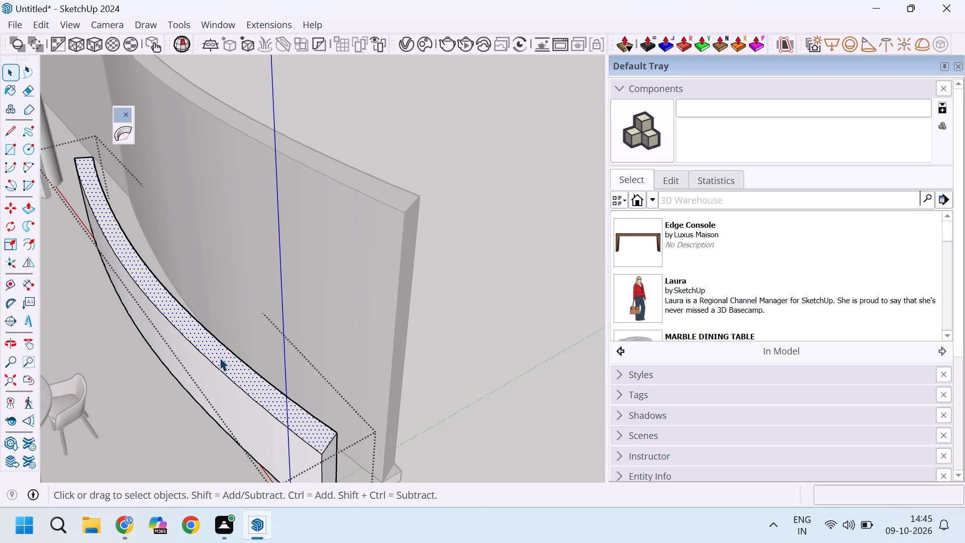
{"action": "key", "text": "ctrl+c"}
{"action": "scroll", "coordinate": [220, 357], "scroll_direction": "down", "scroll_amount": 4}
{"action": "left_click", "coordinate": [470, 240]}
{"action": "scroll", "coordinate": [104, 399], "scroll_direction": "up", "scroll_amount": 3}
{"action": "scroll", "coordinate": [209, 371], "scroll_direction": "down", "scroll_amount": 4}
{"action": "middle_click_drag", "start_coordinate": [157, 361], "coordinate": [173, 353]}
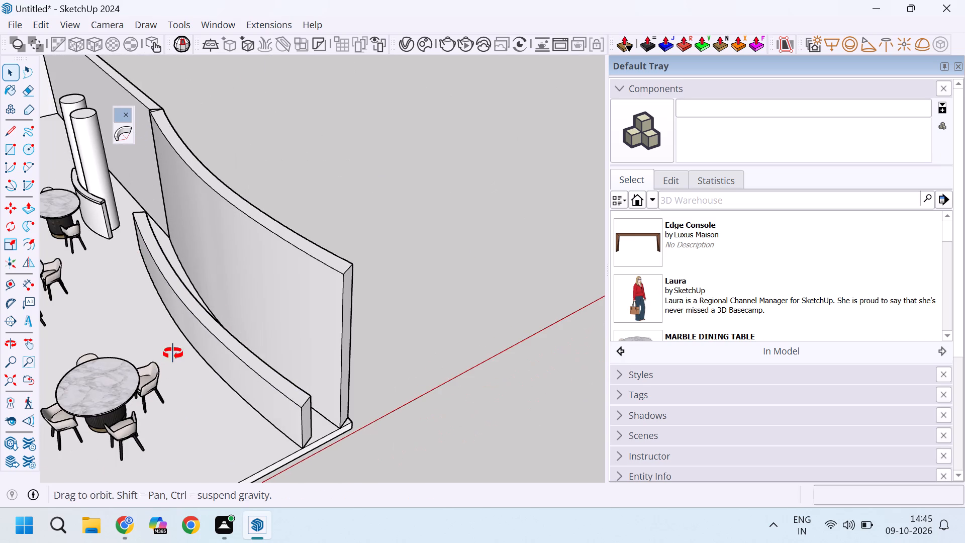
{"action": "middle_click_drag", "start_coordinate": [173, 353], "coordinate": [178, 351]}
{"action": "left_click", "coordinate": [39, 27]}
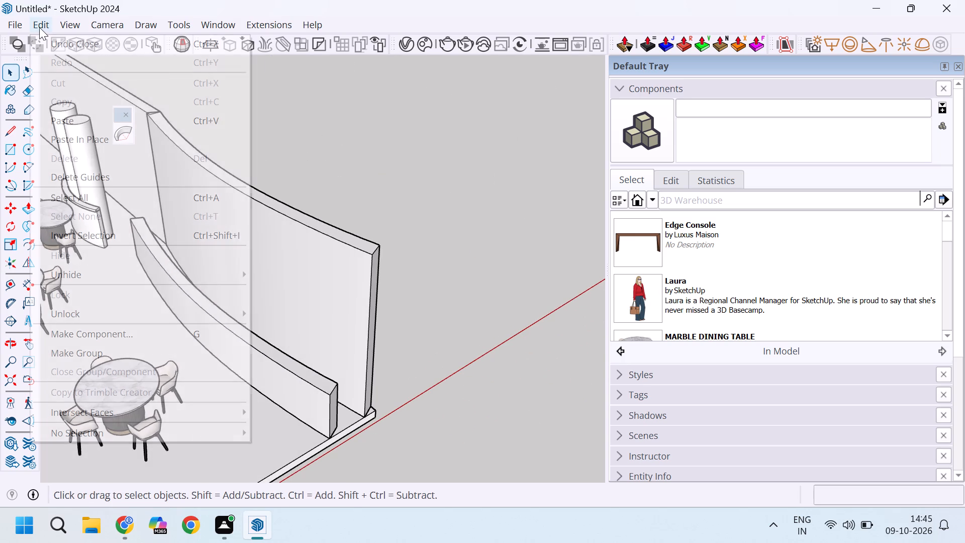
{"action": "left_click", "coordinate": [110, 131]}
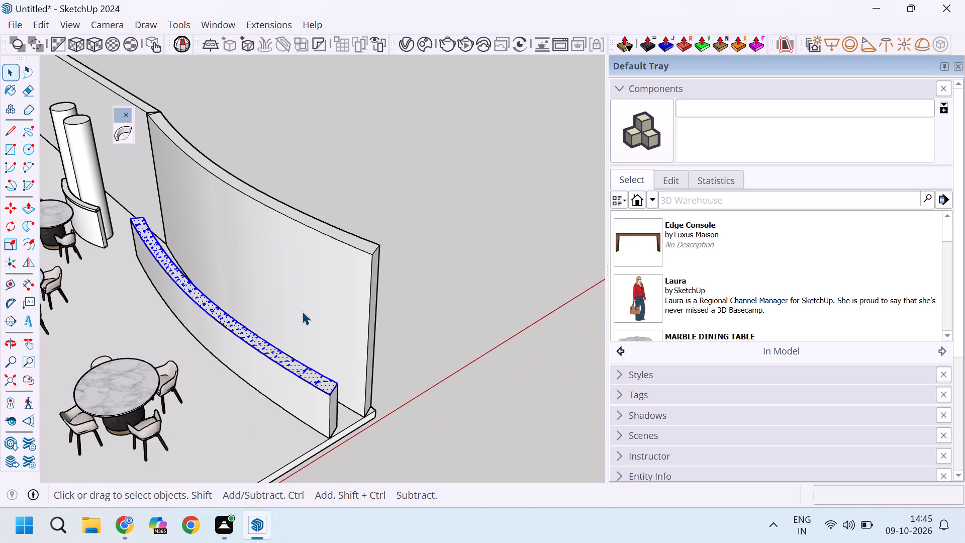
Thicken the pasted curved face by 2" with Joint Push Pull to form a cap on the low wall.
{"action": "scroll", "coordinate": [316, 338], "scroll_direction": "up", "scroll_amount": 4}
{"action": "scroll", "coordinate": [358, 397], "scroll_direction": "down", "scroll_amount": 4}
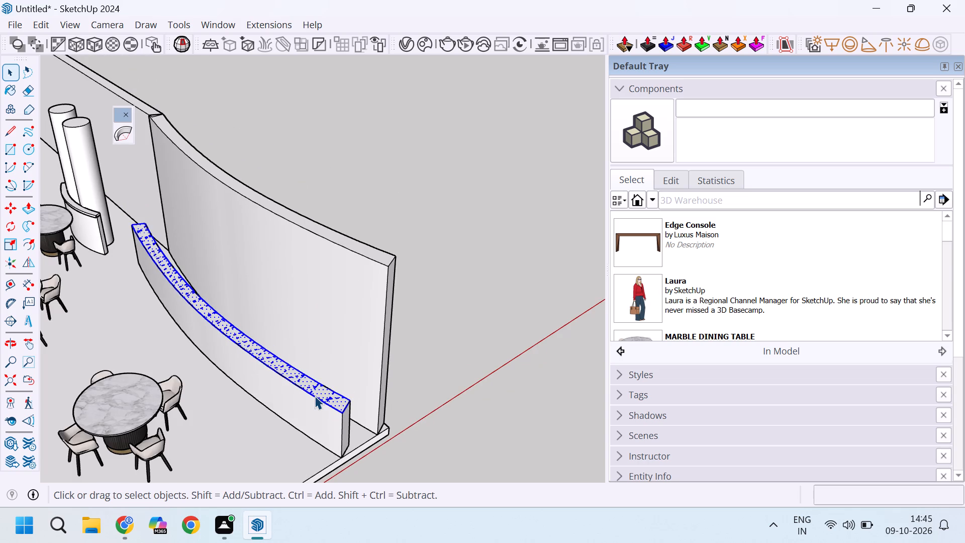
{"action": "left_click", "coordinate": [662, 40]}
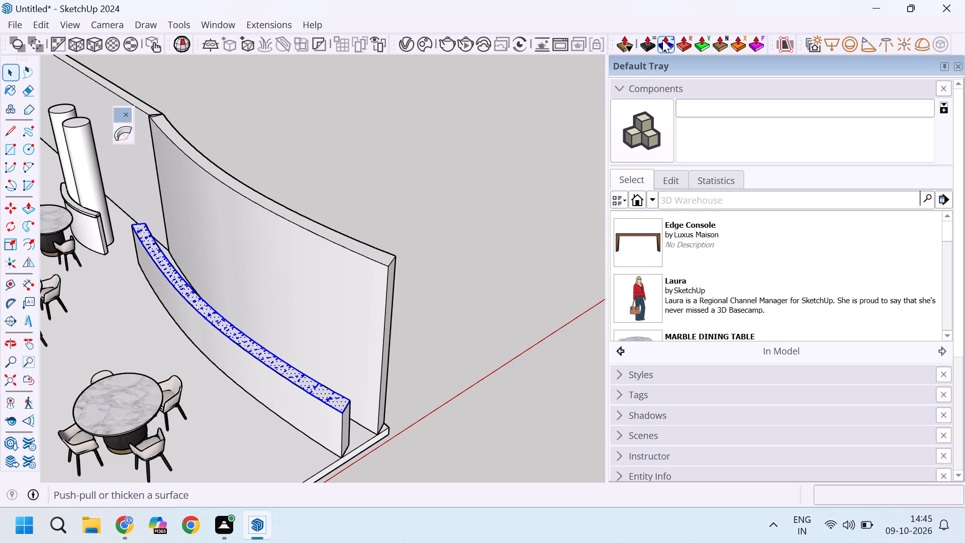
{"action": "scroll", "coordinate": [277, 340], "scroll_direction": "up", "scroll_amount": 9}
{"action": "left_click", "coordinate": [254, 347]}
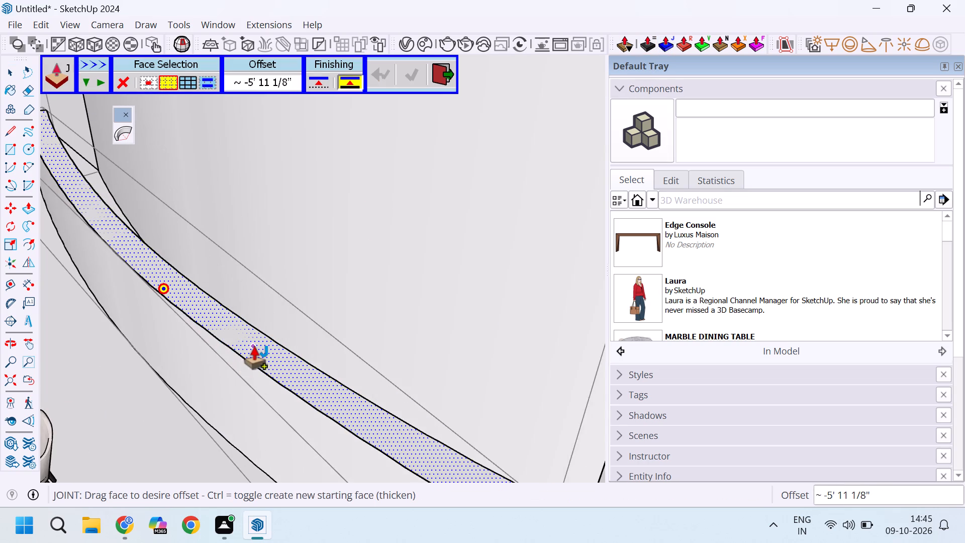
{"action": "key", "text": "2"}
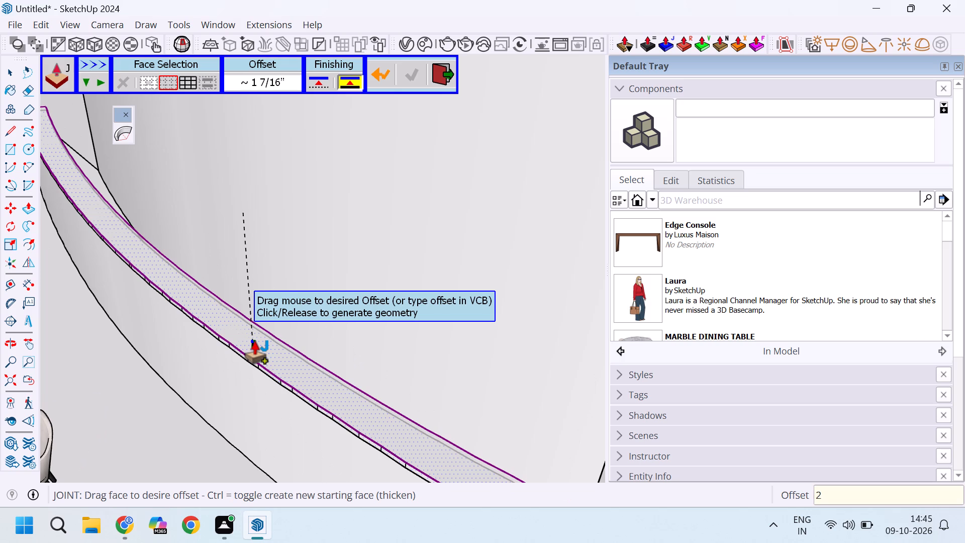
{"action": "key", "text": "Return"}
{"action": "key", "text": "space"}
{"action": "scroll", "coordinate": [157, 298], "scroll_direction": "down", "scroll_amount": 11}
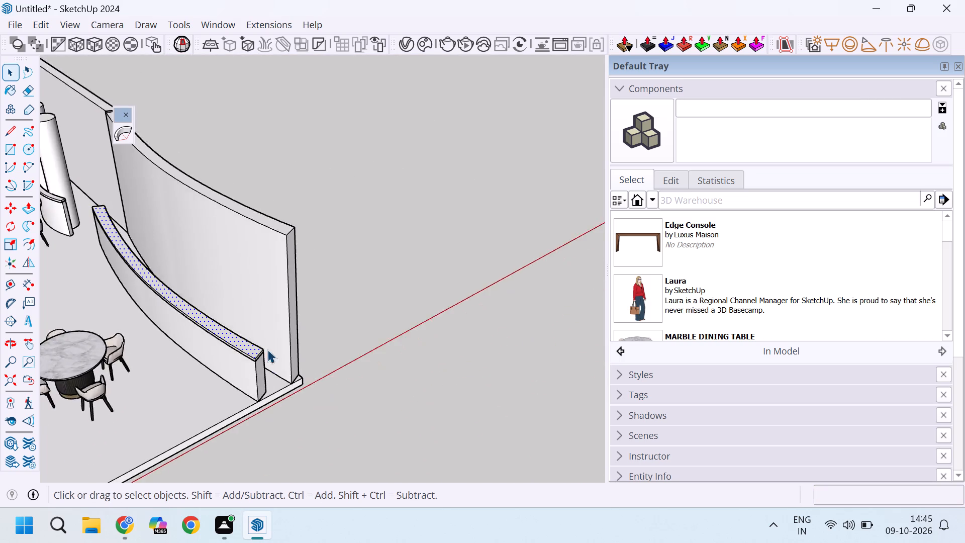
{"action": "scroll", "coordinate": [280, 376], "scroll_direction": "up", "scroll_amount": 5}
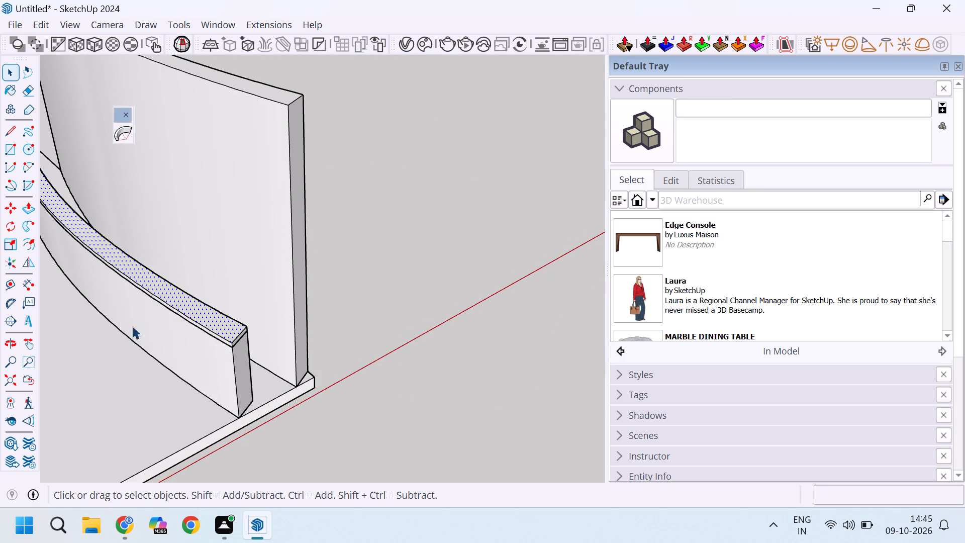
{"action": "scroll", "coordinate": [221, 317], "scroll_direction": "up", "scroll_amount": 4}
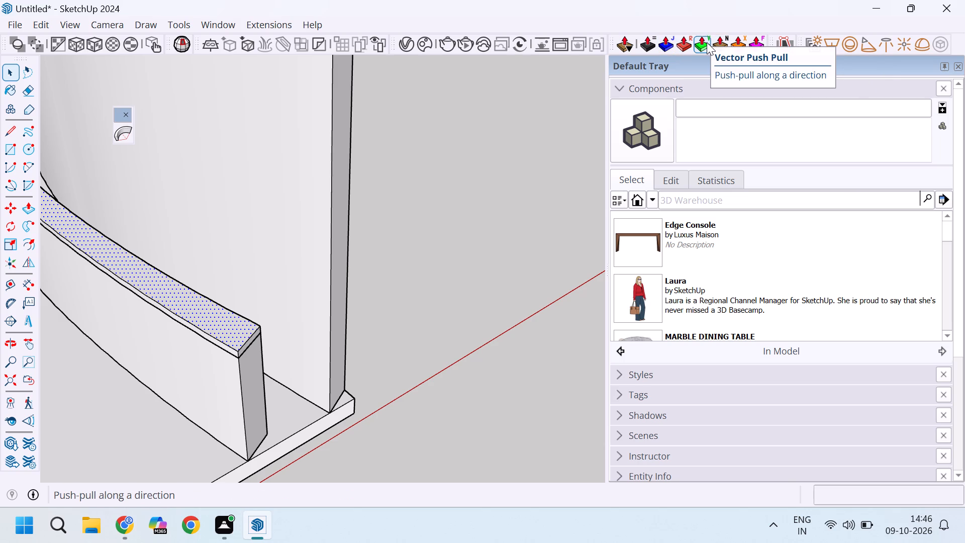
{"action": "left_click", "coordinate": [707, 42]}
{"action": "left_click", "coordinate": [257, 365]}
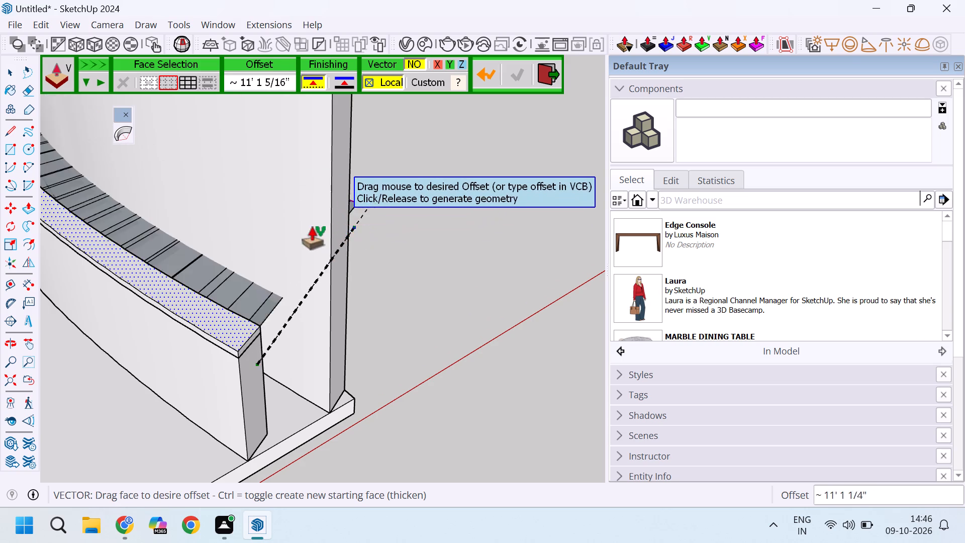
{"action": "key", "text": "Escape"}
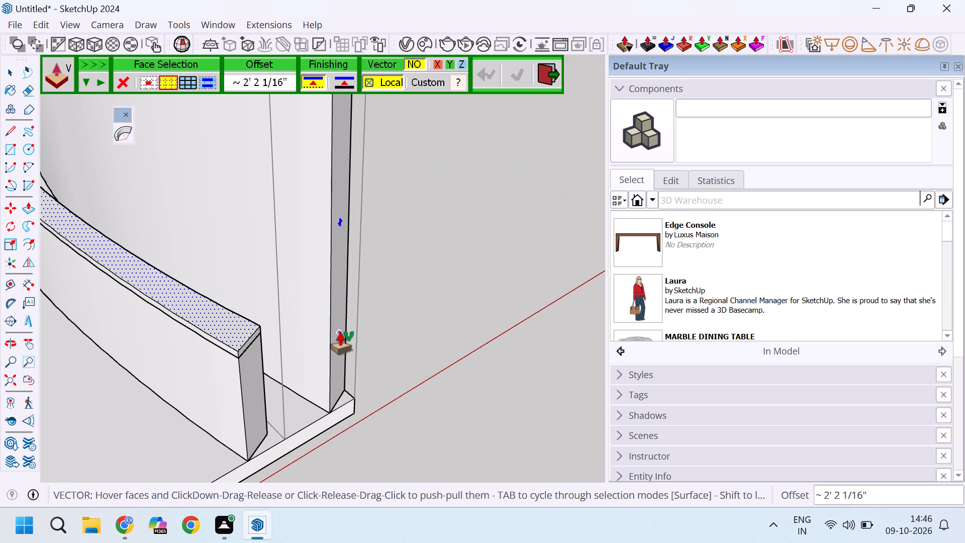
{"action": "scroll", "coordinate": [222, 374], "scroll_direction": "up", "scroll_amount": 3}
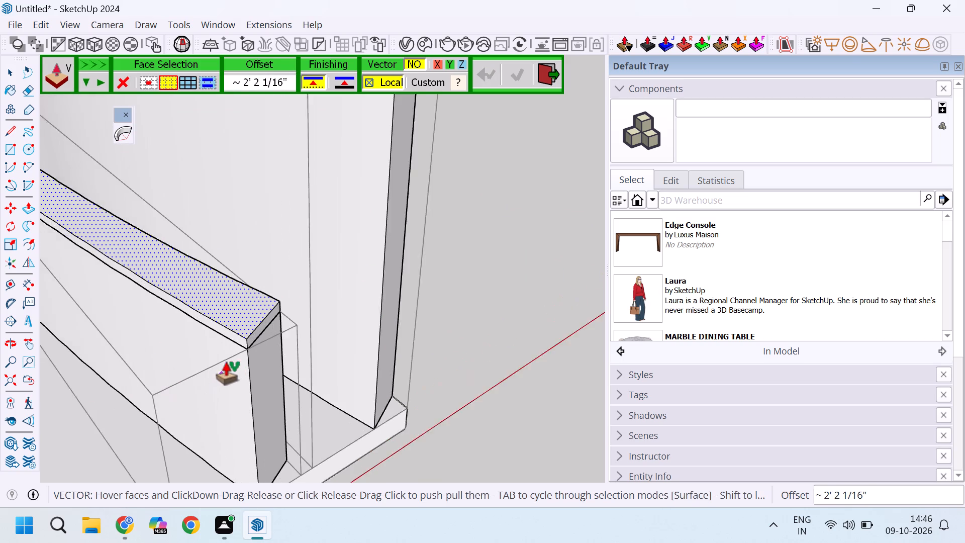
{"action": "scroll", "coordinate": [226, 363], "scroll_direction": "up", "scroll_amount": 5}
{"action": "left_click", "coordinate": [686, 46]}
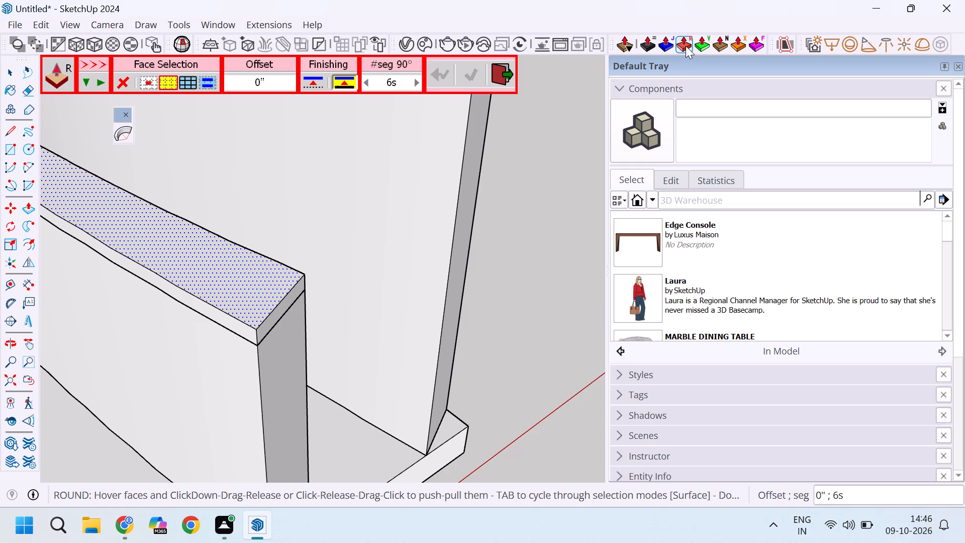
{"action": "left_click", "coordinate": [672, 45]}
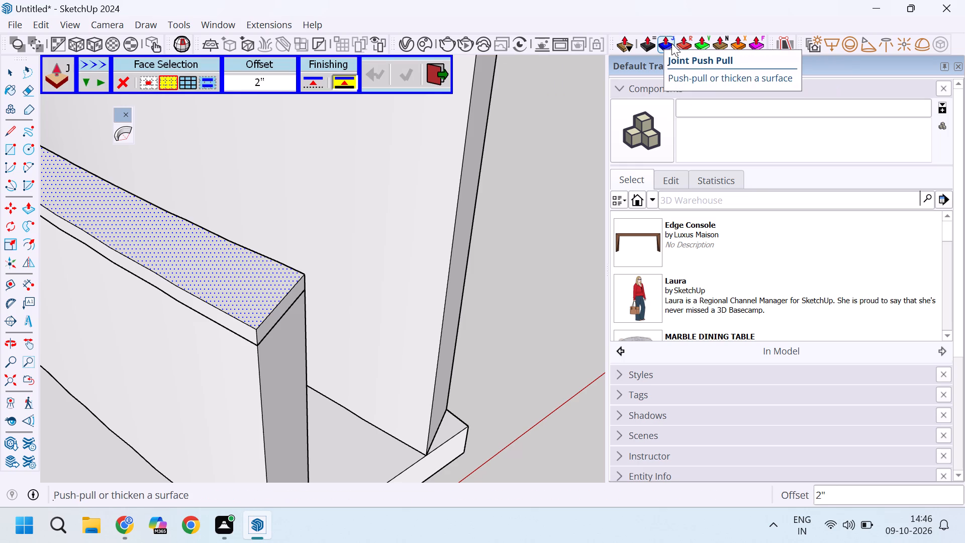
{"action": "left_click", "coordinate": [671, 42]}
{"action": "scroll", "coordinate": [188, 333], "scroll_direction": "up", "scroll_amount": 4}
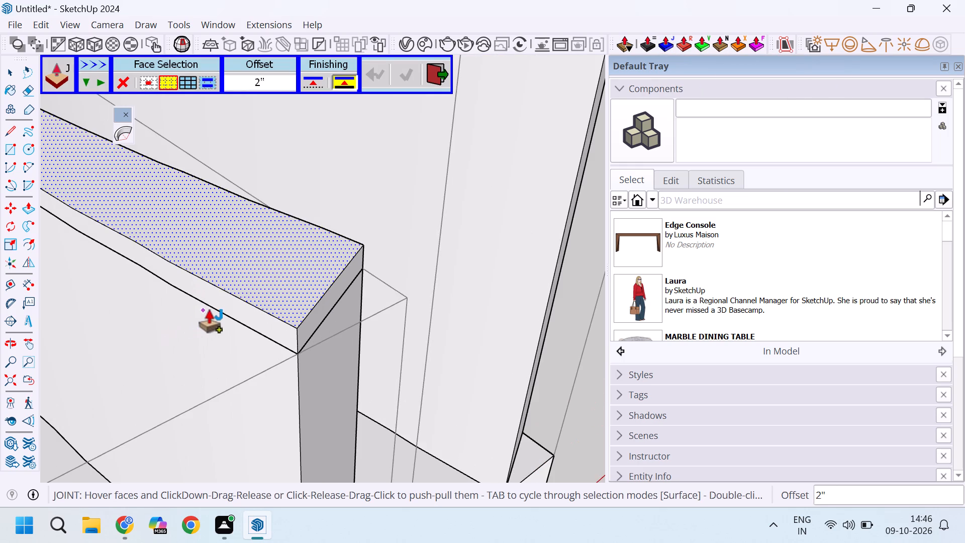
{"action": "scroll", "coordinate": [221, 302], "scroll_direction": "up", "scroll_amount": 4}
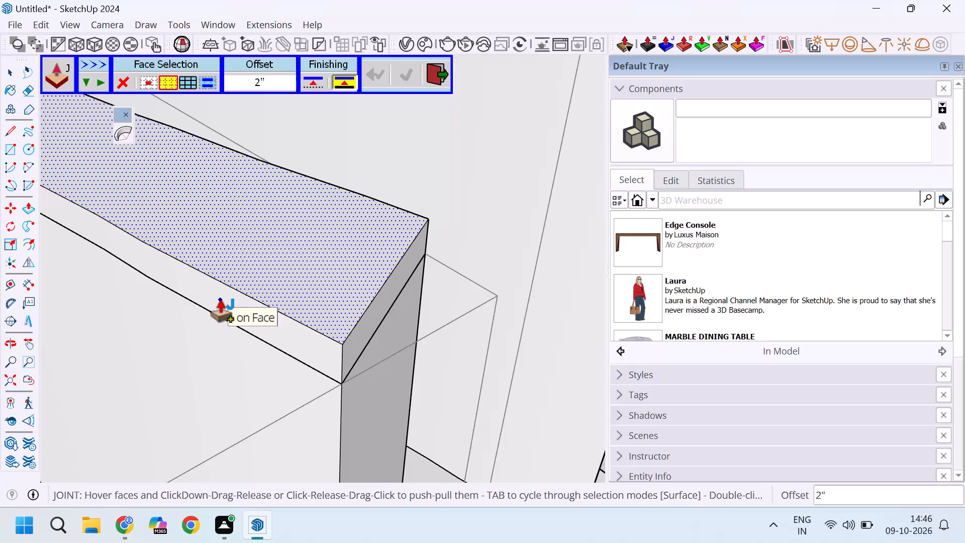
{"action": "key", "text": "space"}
Offset the cap's long room-side edge face outward by 1" with Joint Push Pull.
{"action": "scroll", "coordinate": [287, 317], "scroll_direction": "down", "scroll_amount": 11}
{"action": "scroll", "coordinate": [278, 326], "scroll_direction": "up", "scroll_amount": 4}
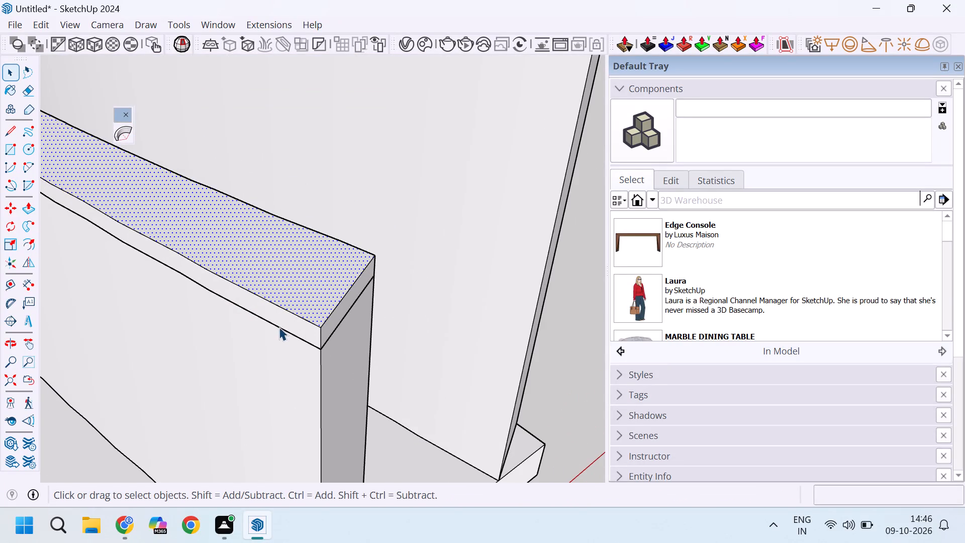
{"action": "left_click", "coordinate": [286, 323]}
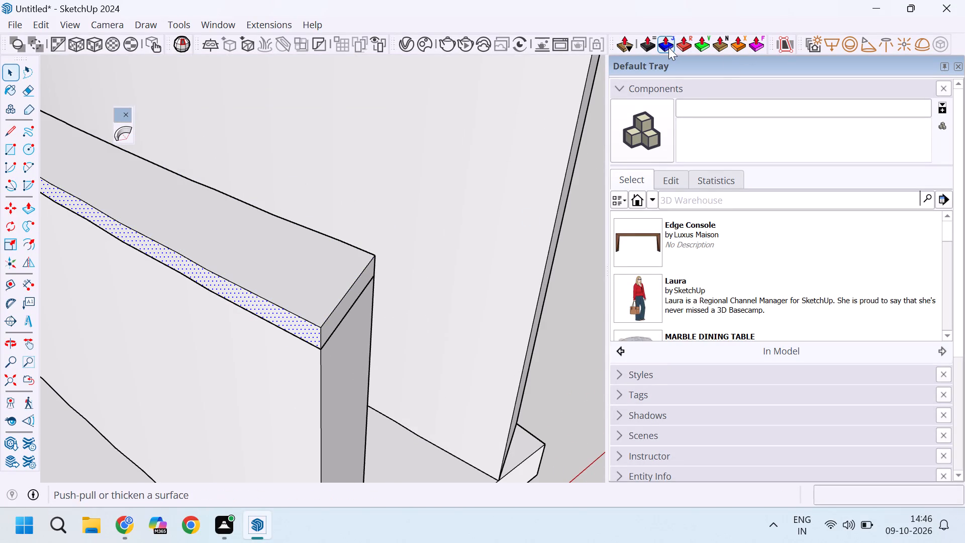
{"action": "left_click", "coordinate": [668, 47]}
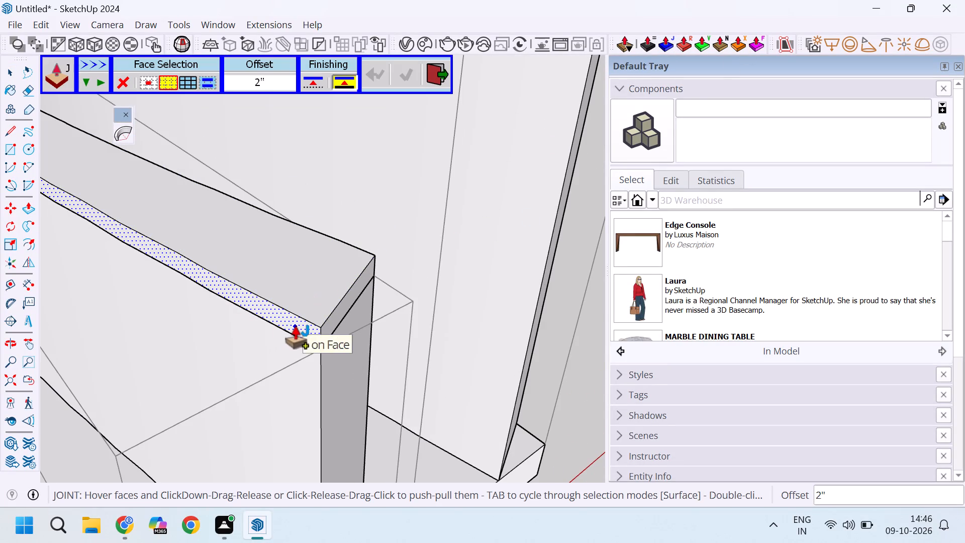
{"action": "left_click", "coordinate": [295, 326]}
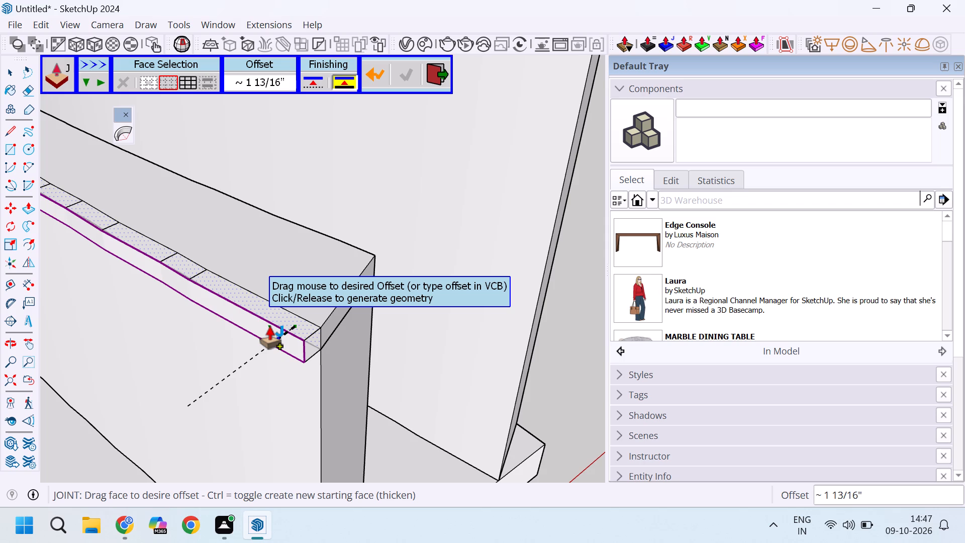
{"action": "key", "text": "1"}
{"action": "key", "text": "Return"}
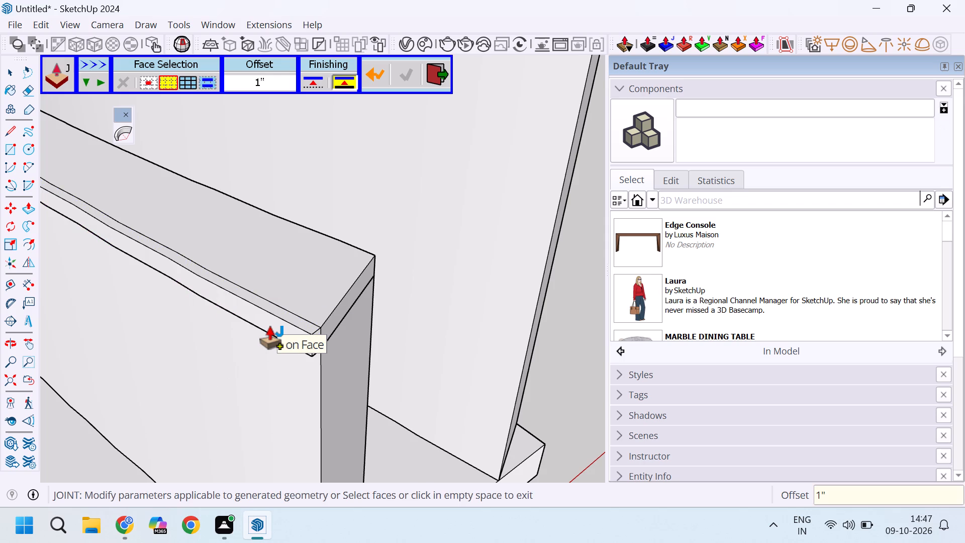
Finish the cap offset and examine the capped low curved wall and the café layout from several angles.
{"action": "scroll", "coordinate": [342, 302], "scroll_direction": "down", "scroll_amount": 15}
{"action": "key", "text": "space"}
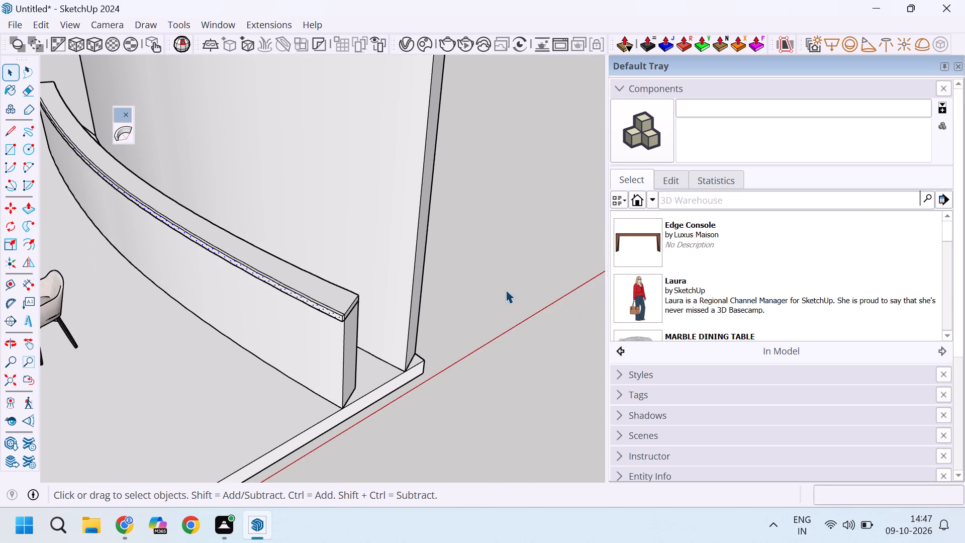
{"action": "left_click", "coordinate": [503, 285]}
{"action": "left_click", "coordinate": [503, 285]}
{"action": "scroll", "coordinate": [497, 295], "scroll_direction": "down", "scroll_amount": 3}
{"action": "scroll", "coordinate": [428, 355], "scroll_direction": "down", "scroll_amount": 5}
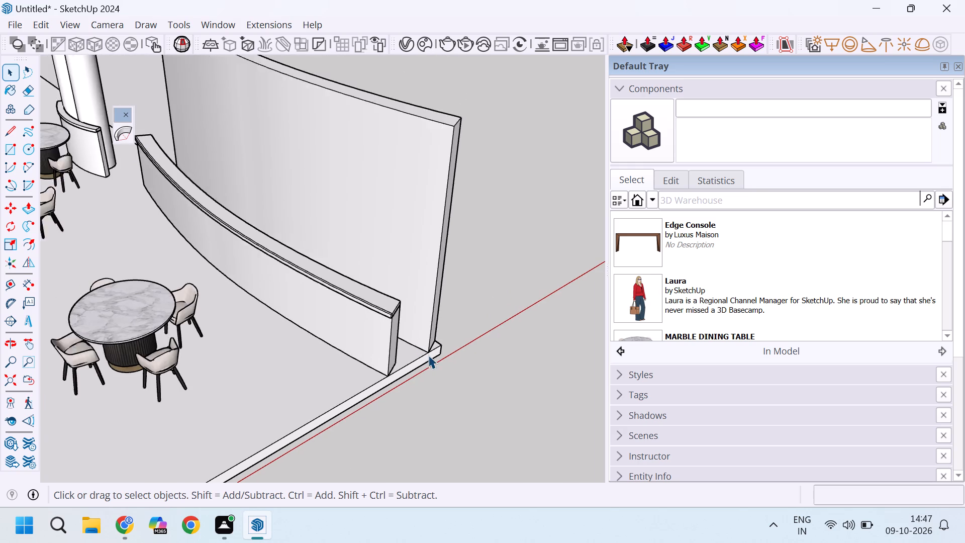
{"action": "middle_click_drag", "start_coordinate": [369, 342], "coordinate": [342, 270]}
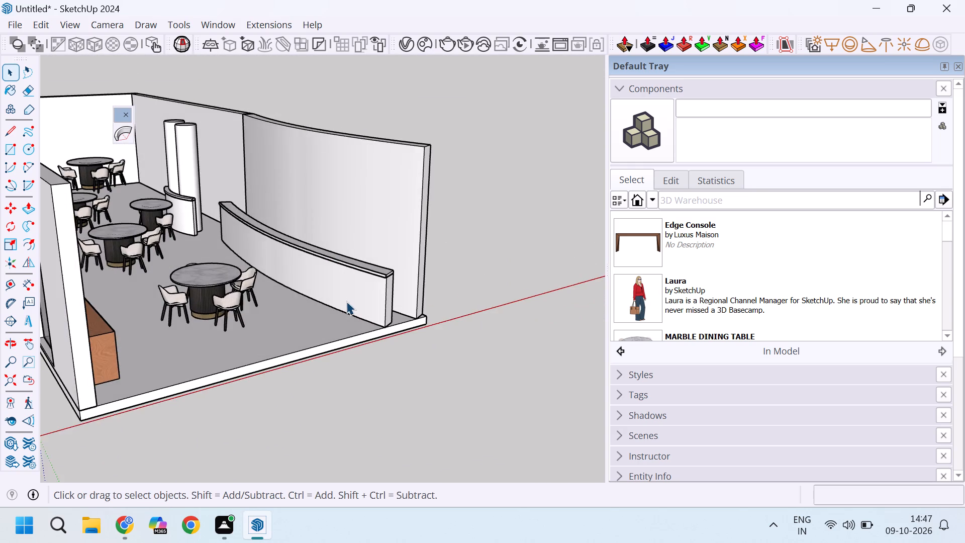
{"action": "scroll", "coordinate": [346, 300], "scroll_direction": "down", "scroll_amount": 4}
{"action": "scroll", "coordinate": [334, 279], "scroll_direction": "up", "scroll_amount": 4}
{"action": "middle_click_drag", "start_coordinate": [299, 269], "coordinate": [332, 383]}
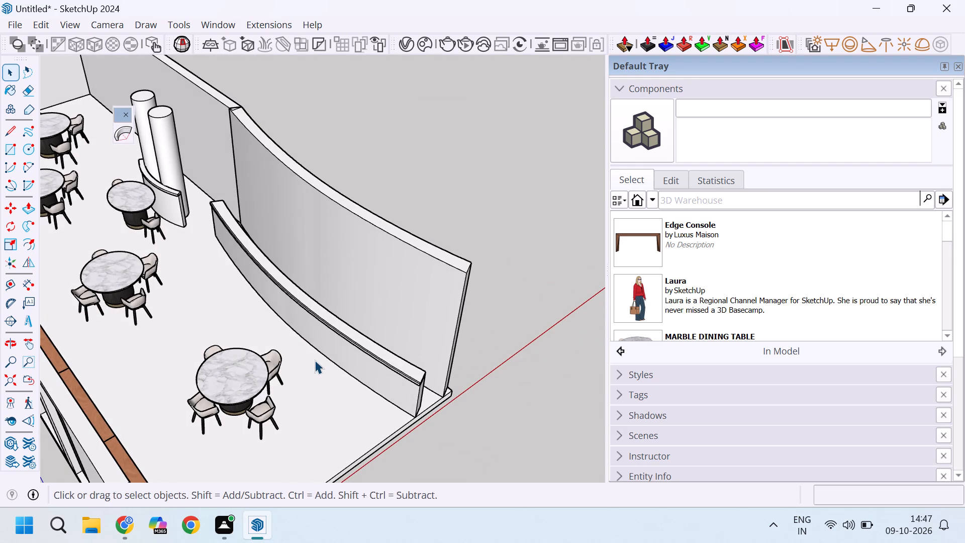
{"action": "scroll", "coordinate": [245, 295], "scroll_direction": "down", "scroll_amount": 4}
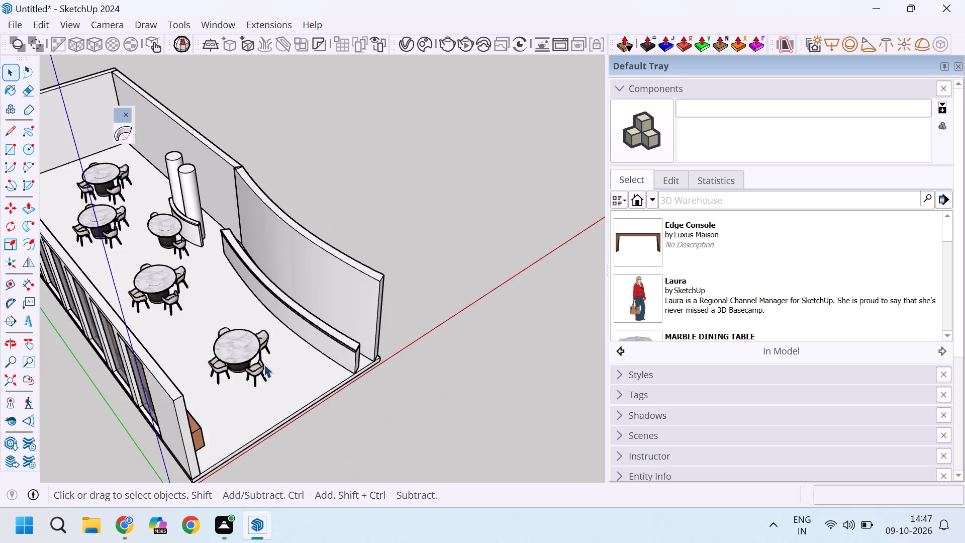
{"action": "scroll", "coordinate": [272, 378], "scroll_direction": "down", "scroll_amount": 3}
{"action": "middle_click_drag", "start_coordinate": [251, 389], "coordinate": [162, 384]}
{"action": "scroll", "coordinate": [173, 368], "scroll_direction": "up", "scroll_amount": 4}
{"action": "middle_click_drag", "start_coordinate": [200, 377], "coordinate": [121, 364]}
{"action": "scroll", "coordinate": [121, 357], "scroll_direction": "up", "scroll_amount": 1}
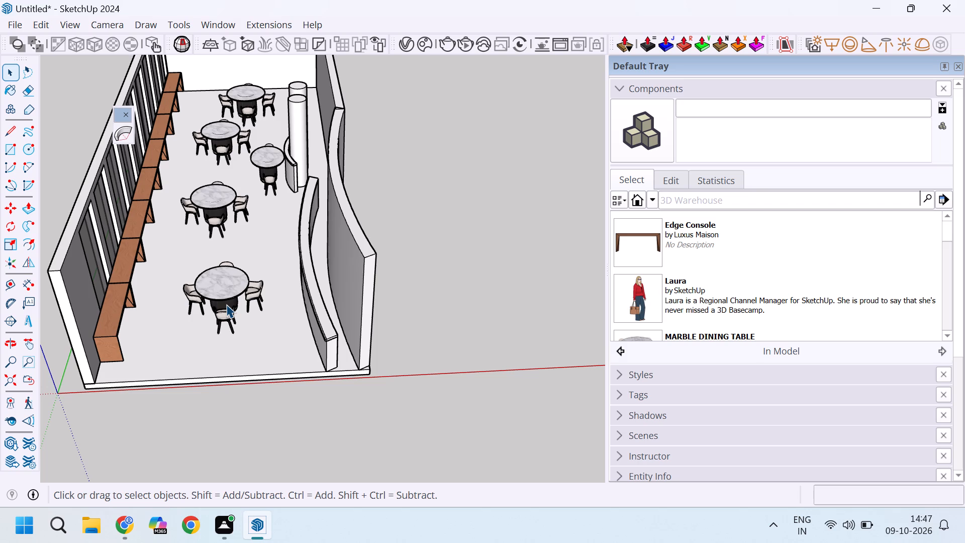
Purge the unused components from the model and collapse the component browser.
{"action": "left_click", "coordinate": [946, 196]}
{"action": "left_click", "coordinate": [852, 296]}
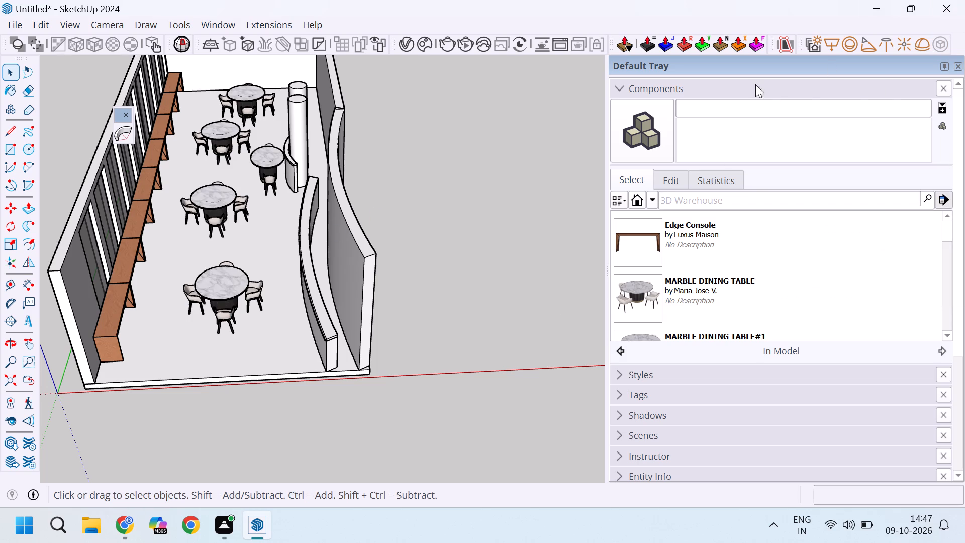
{"action": "left_click", "coordinate": [630, 95]}
{"action": "left_click", "coordinate": [511, 211]}
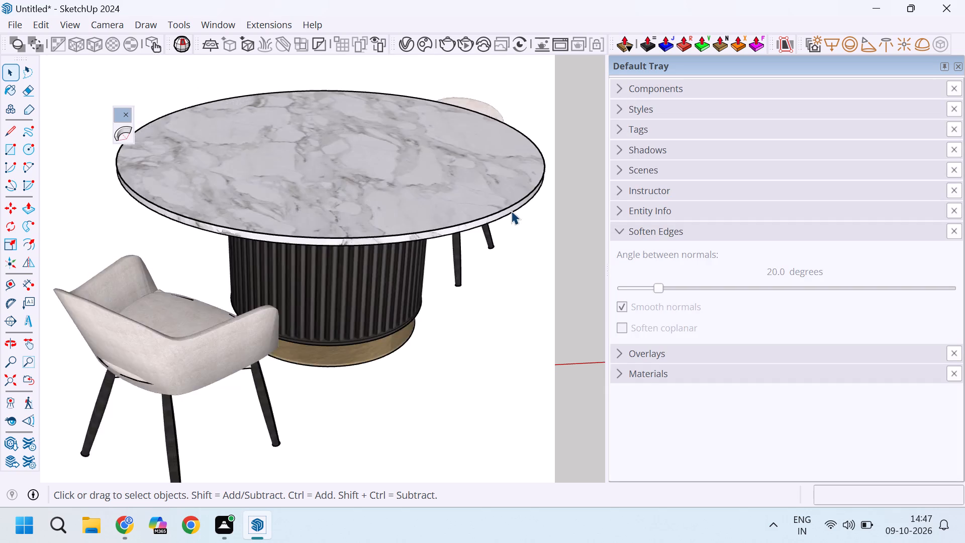
Examine the dining sets, curved walls and columns from several angles around the café.
{"action": "scroll", "coordinate": [265, 222], "scroll_direction": "down", "scroll_amount": 5}
{"action": "middle_click_drag", "start_coordinate": [467, 207], "coordinate": [385, 225]}
{"action": "scroll", "coordinate": [336, 184], "scroll_direction": "up", "scroll_amount": 5}
{"action": "middle_click_drag", "start_coordinate": [262, 191], "coordinate": [298, 167]}
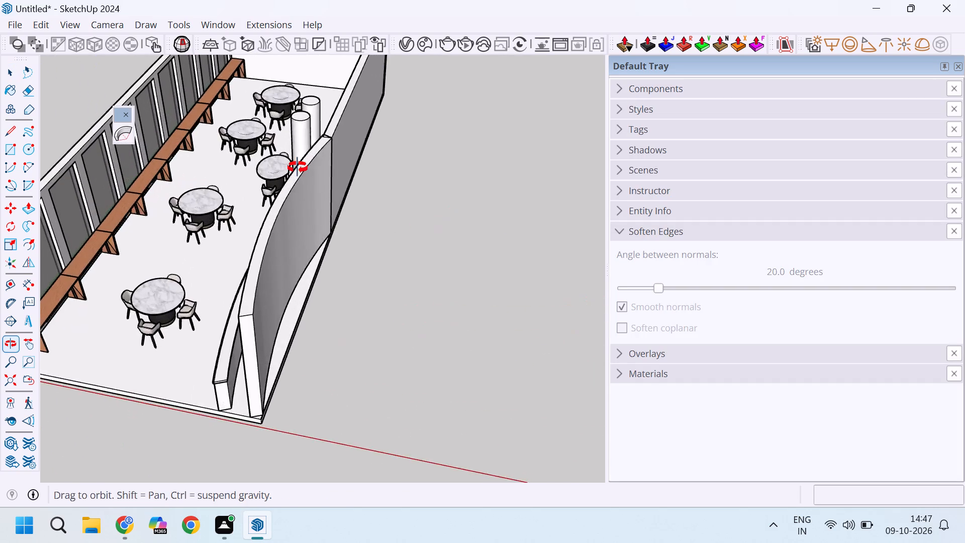
{"action": "middle_click_drag", "start_coordinate": [298, 167], "coordinate": [317, 157]}
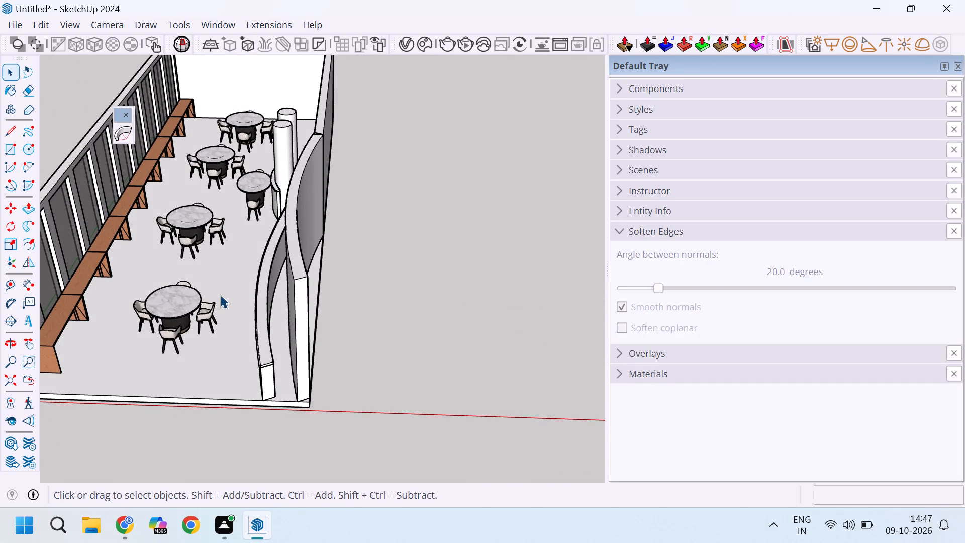
{"action": "scroll", "coordinate": [234, 282], "scroll_direction": "up", "scroll_amount": 1}
{"action": "middle_click_drag", "start_coordinate": [234, 282], "coordinate": [287, 274]}
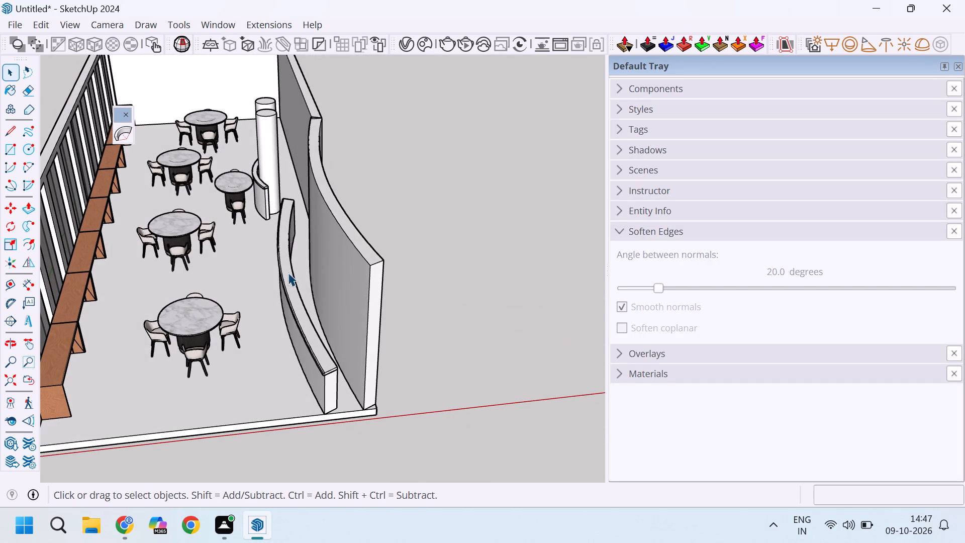
{"action": "scroll", "coordinate": [283, 201], "scroll_direction": "down", "scroll_amount": 3}
{"action": "scroll", "coordinate": [222, 302], "scroll_direction": "up", "scroll_amount": 1}
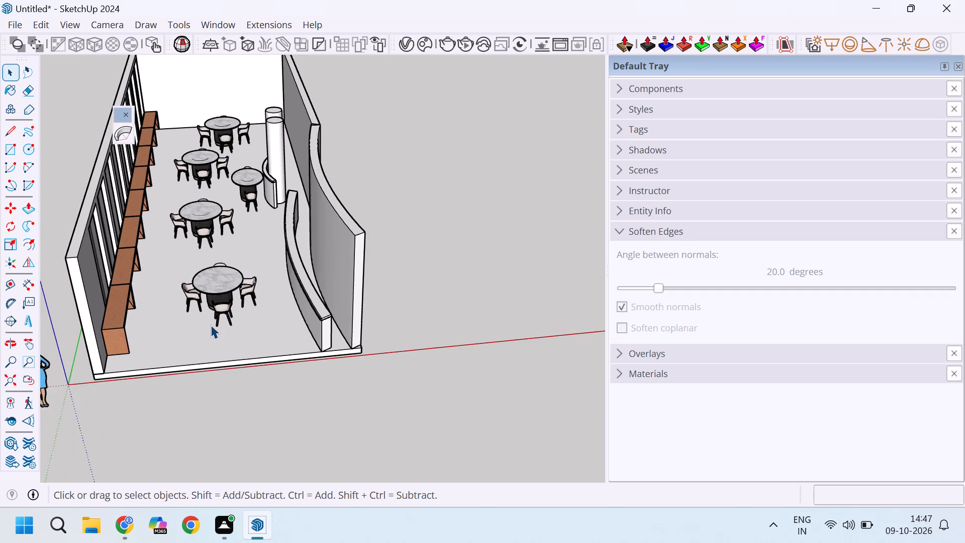
{"action": "scroll", "coordinate": [211, 325], "scroll_direction": "up", "scroll_amount": 1}
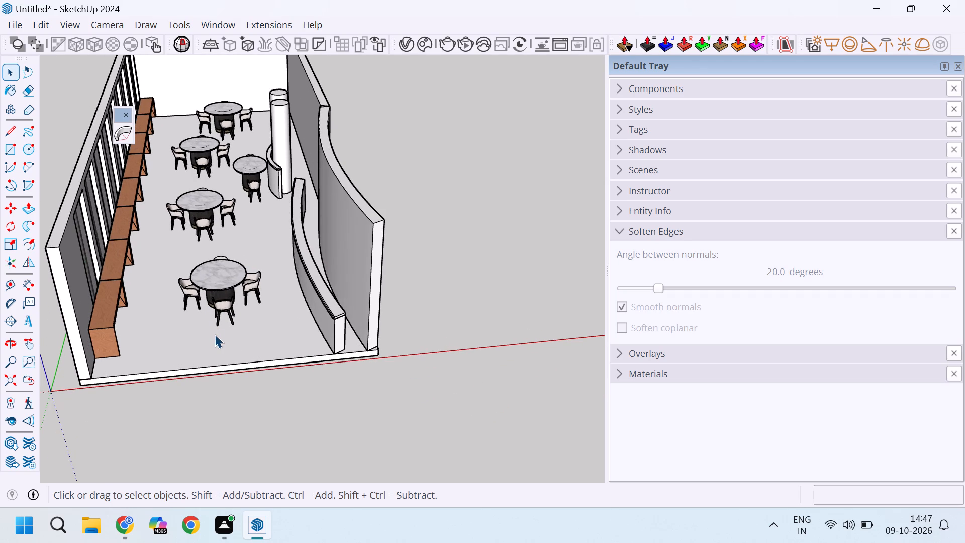
{"action": "scroll", "coordinate": [269, 204], "scroll_direction": "up", "scroll_amount": 1}
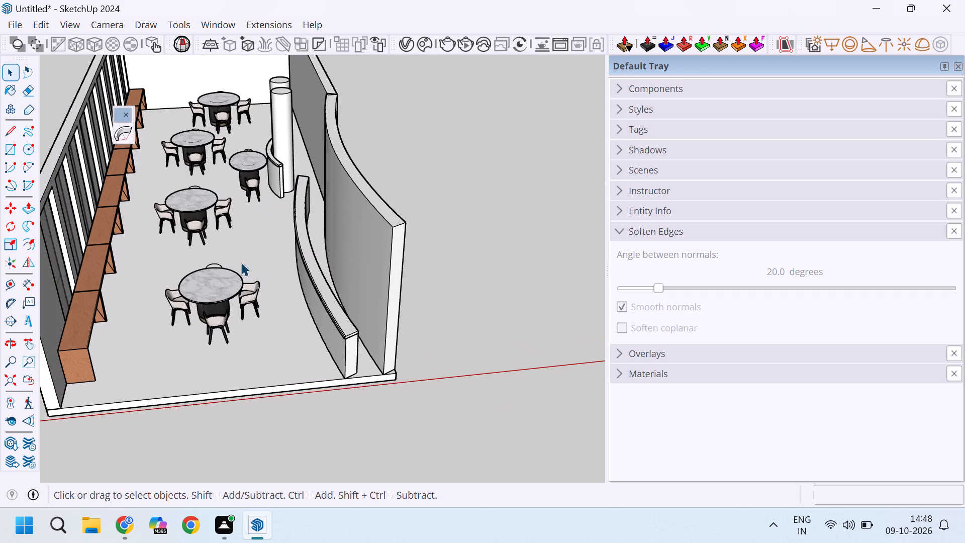
{"action": "middle_click_drag", "start_coordinate": [265, 142], "coordinate": [317, 163]}
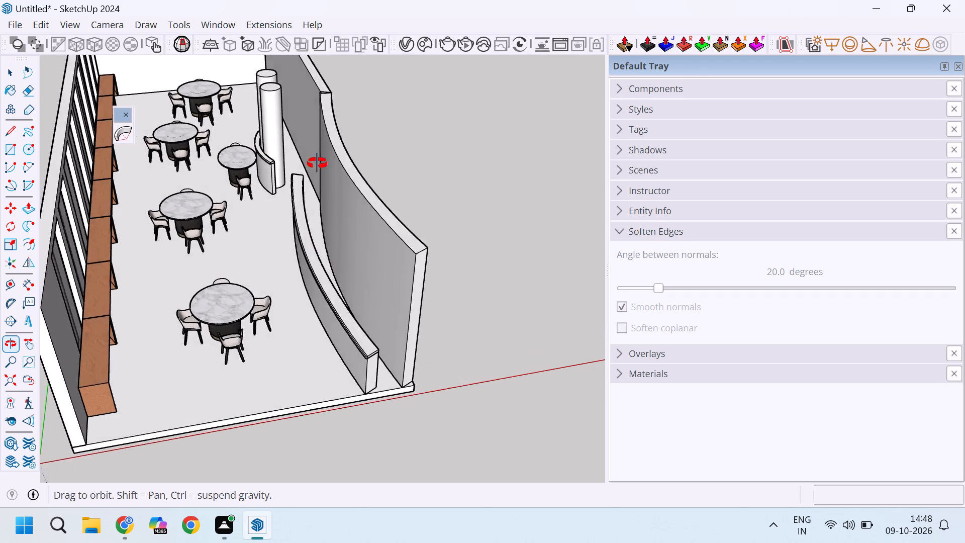
{"action": "middle_click_drag", "start_coordinate": [317, 163], "coordinate": [406, 150]}
{"action": "middle_click", "coordinate": [406, 150]}
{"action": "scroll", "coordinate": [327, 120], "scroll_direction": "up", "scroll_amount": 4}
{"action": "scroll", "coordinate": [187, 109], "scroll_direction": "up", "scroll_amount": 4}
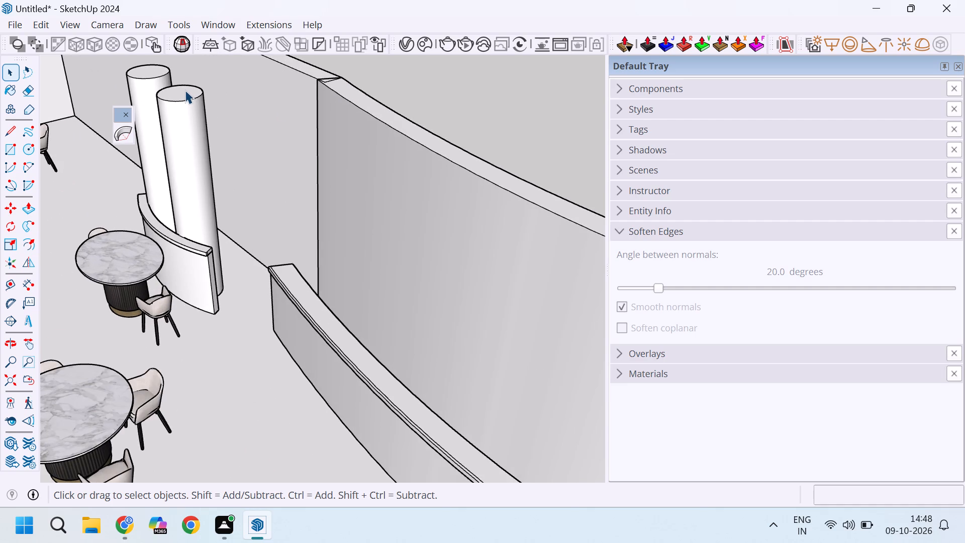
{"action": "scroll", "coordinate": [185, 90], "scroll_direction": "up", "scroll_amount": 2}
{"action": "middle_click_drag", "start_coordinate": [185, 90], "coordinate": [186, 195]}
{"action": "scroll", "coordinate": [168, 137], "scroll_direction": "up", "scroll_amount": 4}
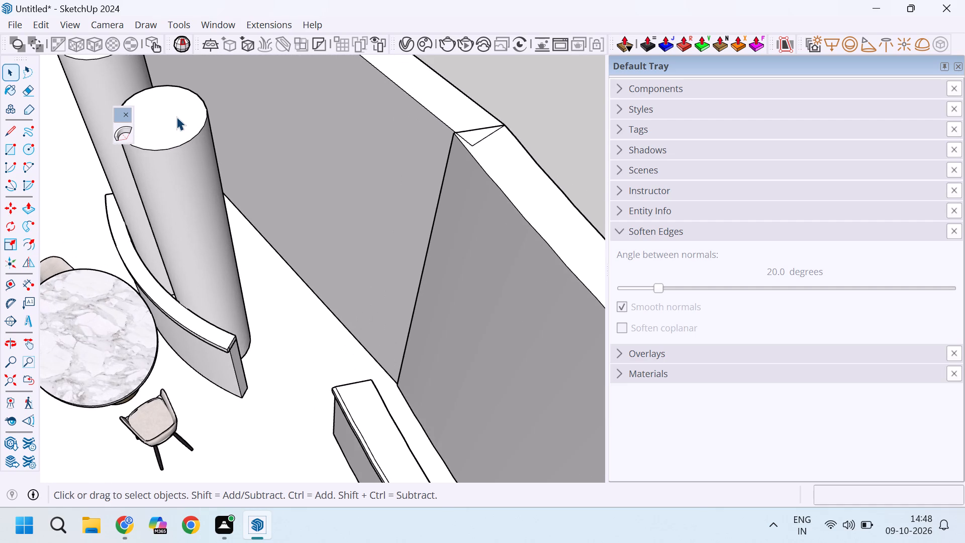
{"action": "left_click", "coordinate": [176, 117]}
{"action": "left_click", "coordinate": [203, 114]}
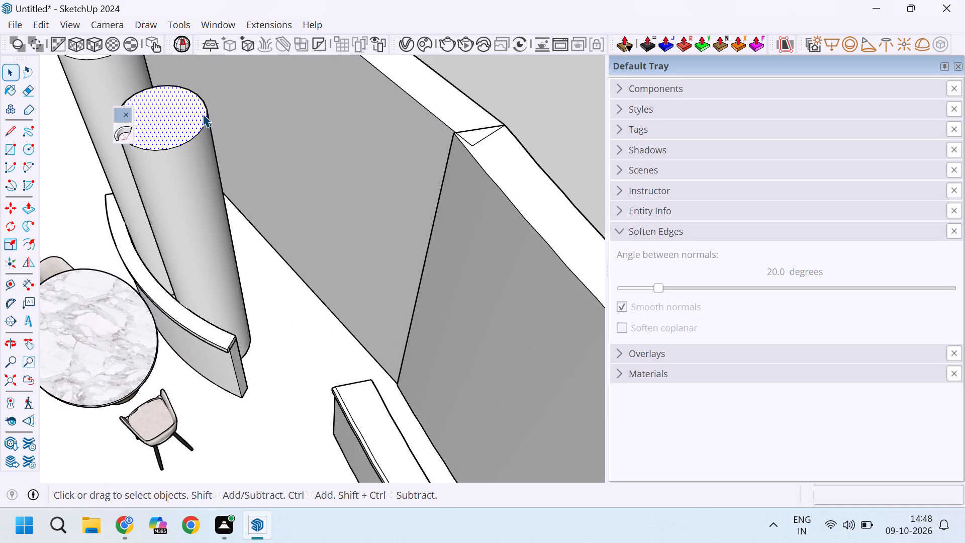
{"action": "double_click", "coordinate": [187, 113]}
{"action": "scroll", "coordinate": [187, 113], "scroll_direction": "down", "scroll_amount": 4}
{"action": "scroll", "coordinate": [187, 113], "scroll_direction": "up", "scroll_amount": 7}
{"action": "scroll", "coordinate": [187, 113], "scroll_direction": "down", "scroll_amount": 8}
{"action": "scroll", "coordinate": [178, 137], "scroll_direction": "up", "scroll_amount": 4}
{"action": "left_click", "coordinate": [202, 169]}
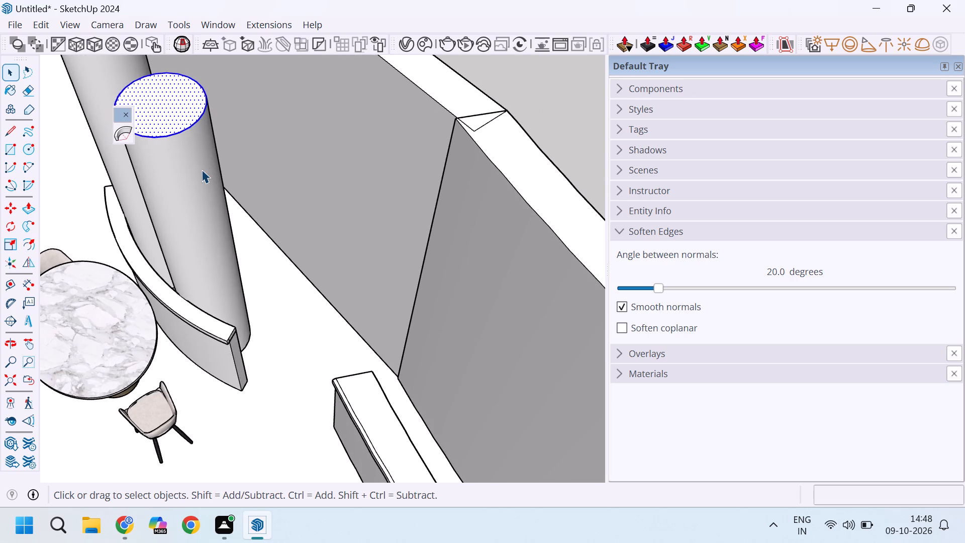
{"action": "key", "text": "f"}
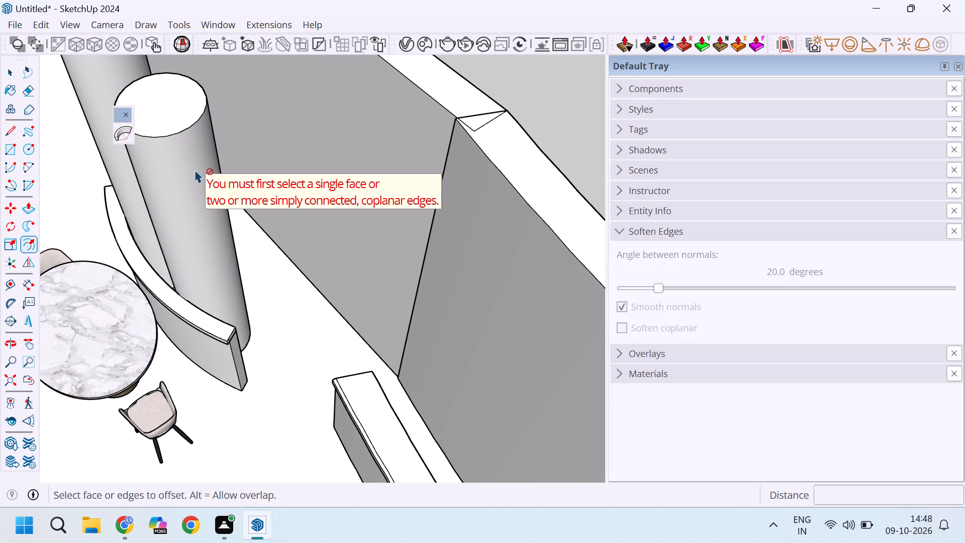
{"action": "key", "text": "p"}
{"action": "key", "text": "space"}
Thicken both round columns by pushing their side faces outward about 5" with Follow Push Pull.
{"action": "left_click", "coordinate": [195, 159]}
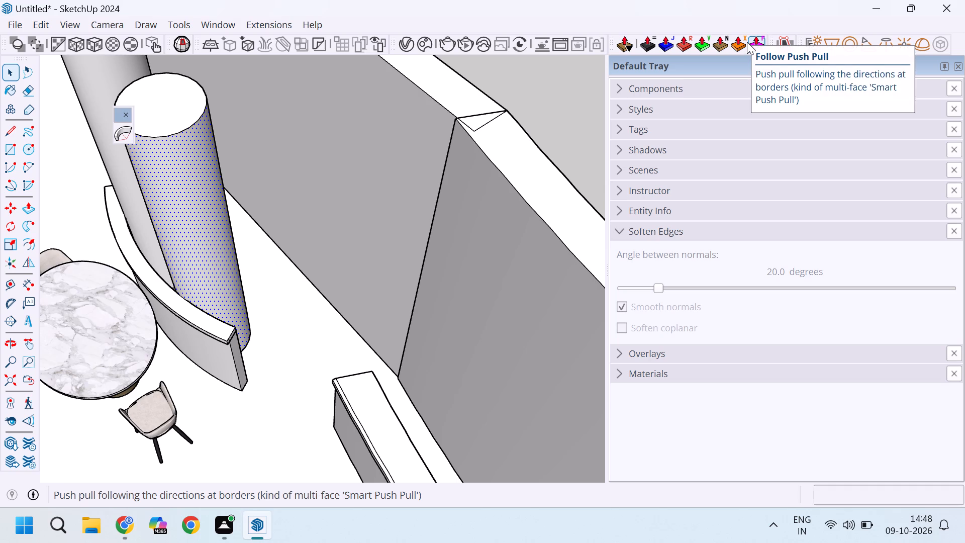
{"action": "left_click", "coordinate": [747, 42]}
{"action": "left_click", "coordinate": [186, 179]}
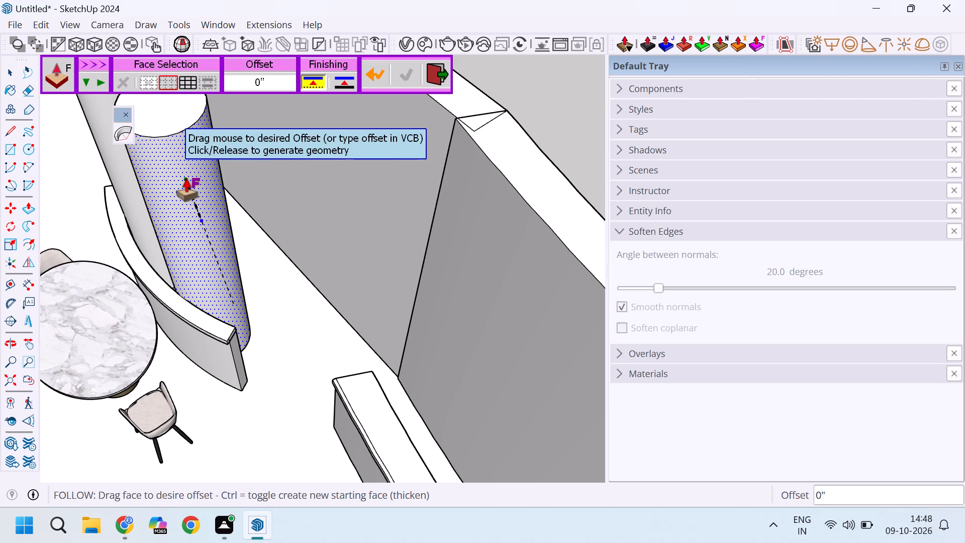
{"action": "left_click", "coordinate": [210, 188]}
{"action": "scroll", "coordinate": [307, 247], "scroll_direction": "down", "scroll_amount": 7}
{"action": "scroll", "coordinate": [209, 175], "scroll_direction": "up", "scroll_amount": 5}
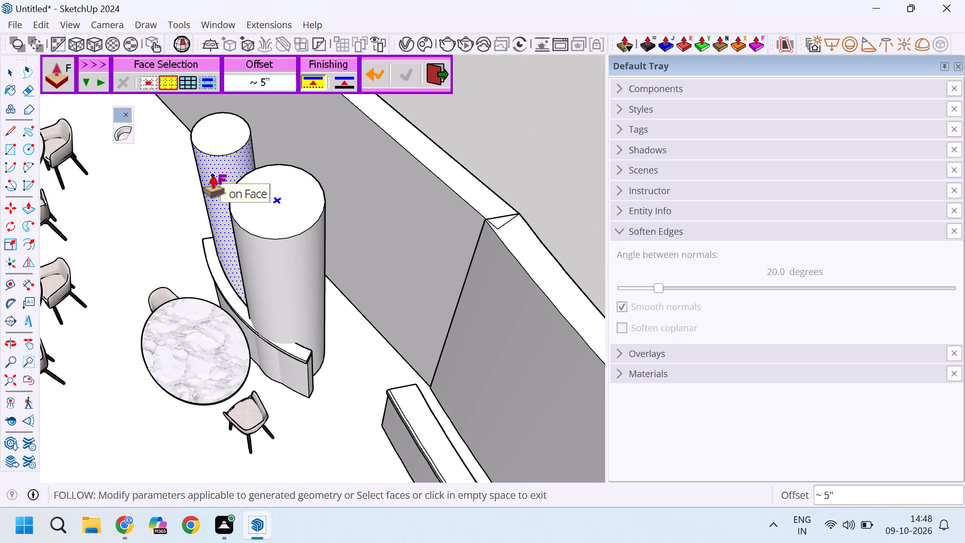
{"action": "double_click", "coordinate": [213, 175]}
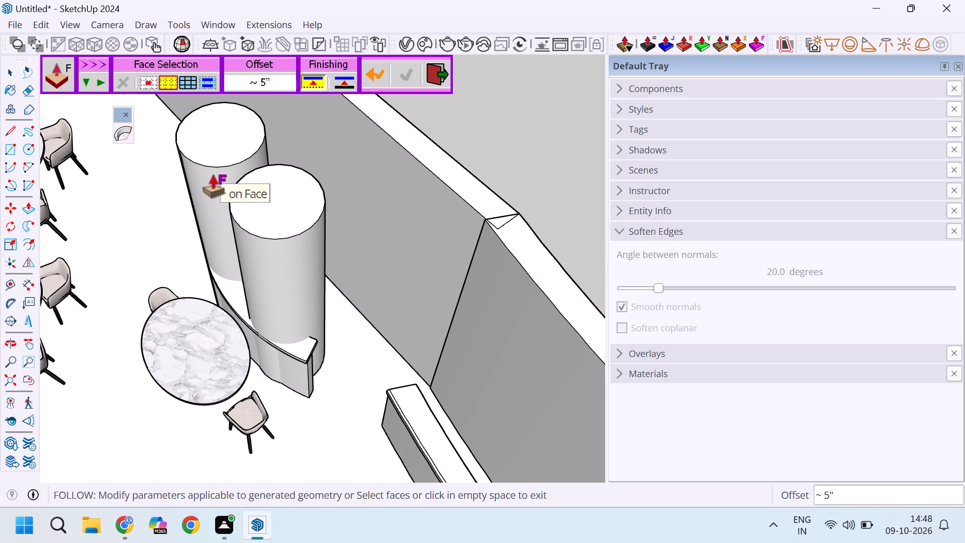
{"action": "scroll", "coordinate": [300, 211], "scroll_direction": "down", "scroll_amount": 4}
{"action": "key", "text": "space"}
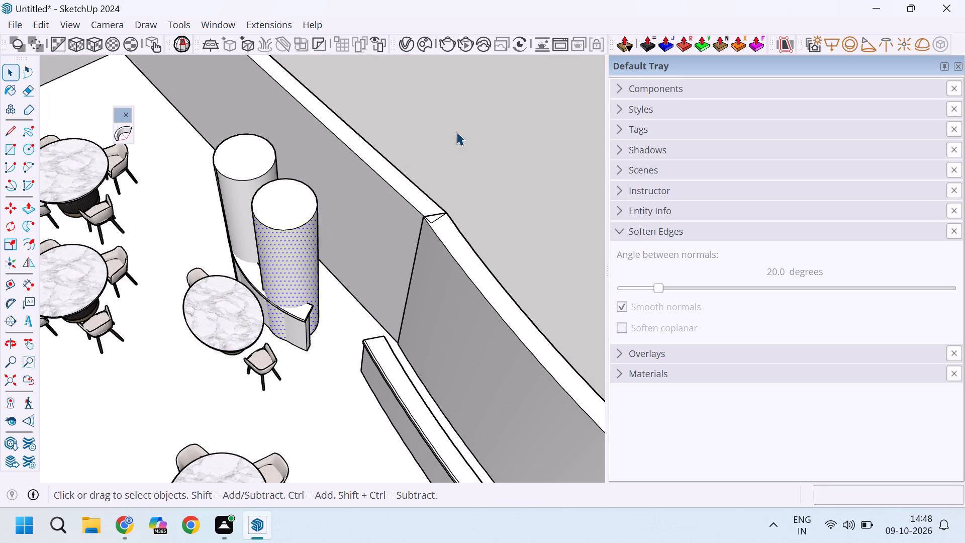
Move the thickened column nearest the end of the small curved partition about 10 7/16" toward the long straight wall, clear of the partition.
{"action": "left_click", "coordinate": [460, 124]}
{"action": "scroll", "coordinate": [347, 206], "scroll_direction": "down", "scroll_amount": 3}
{"action": "triple_click", "coordinate": [307, 218]}
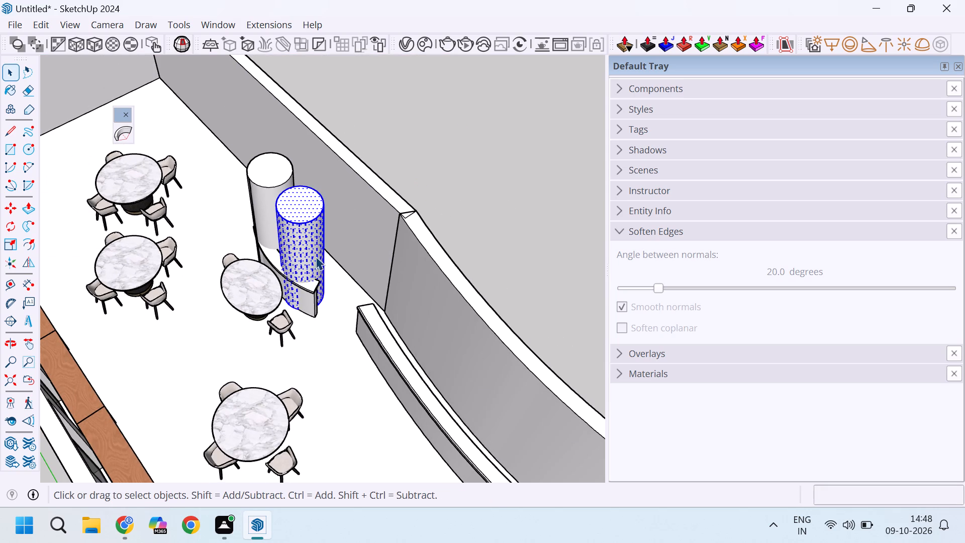
{"action": "middle_click_drag", "start_coordinate": [326, 306], "coordinate": [231, 248]}
{"action": "scroll", "coordinate": [310, 259], "scroll_direction": "up", "scroll_amount": 9}
{"action": "scroll", "coordinate": [266, 285], "scroll_direction": "up", "scroll_amount": 2}
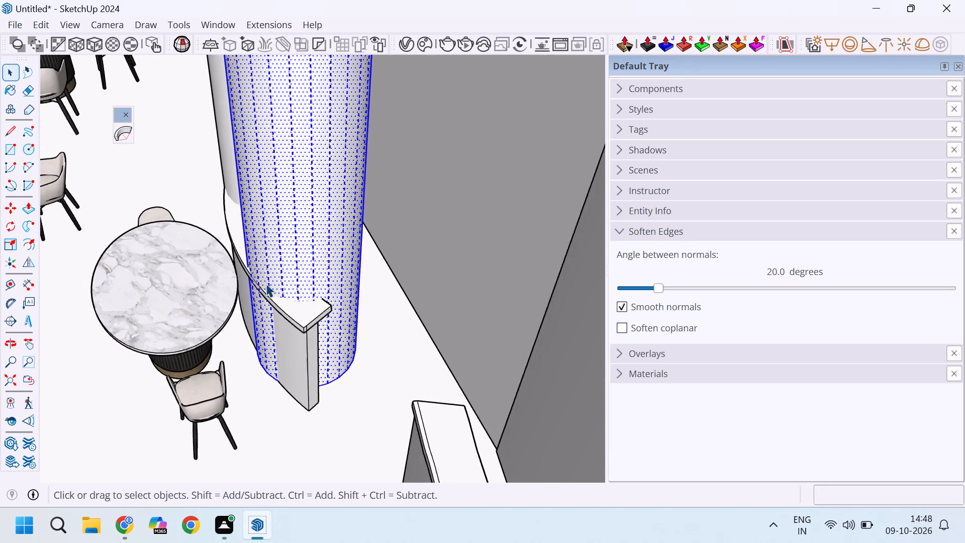
{"action": "scroll", "coordinate": [266, 284], "scroll_direction": "up", "scroll_amount": 2}
{"action": "scroll", "coordinate": [266, 282], "scroll_direction": "down", "scroll_amount": 4}
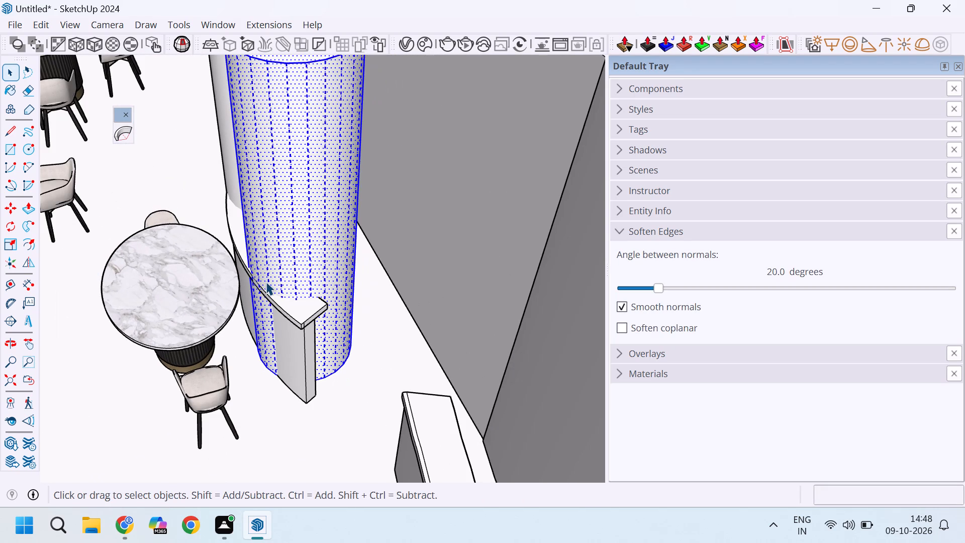
{"action": "scroll", "coordinate": [266, 282], "scroll_direction": "down", "scroll_amount": 4}
{"action": "scroll", "coordinate": [303, 86], "scroll_direction": "up", "scroll_amount": 1}
{"action": "scroll", "coordinate": [323, 248], "scroll_direction": "down", "scroll_amount": 2}
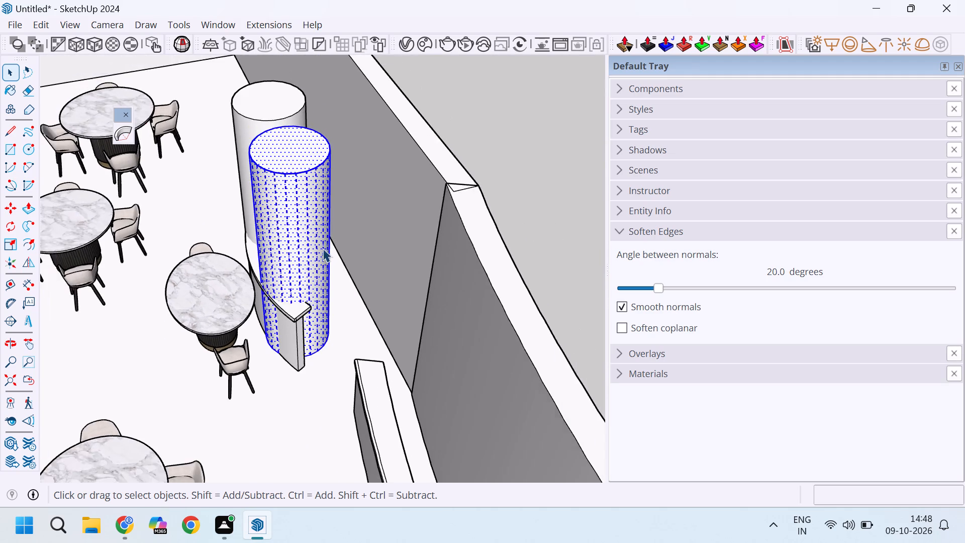
{"action": "scroll", "coordinate": [316, 328], "scroll_direction": "up", "scroll_amount": 3}
{"action": "scroll", "coordinate": [322, 359], "scroll_direction": "down", "scroll_amount": 2}
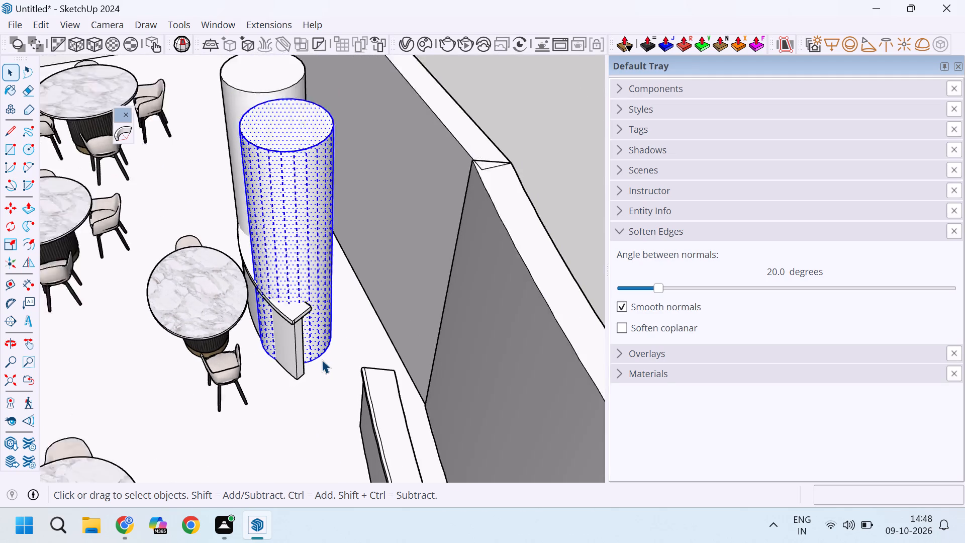
{"action": "scroll", "coordinate": [322, 359], "scroll_direction": "down", "scroll_amount": 4}
{"action": "scroll", "coordinate": [305, 231], "scroll_direction": "up", "scroll_amount": 7}
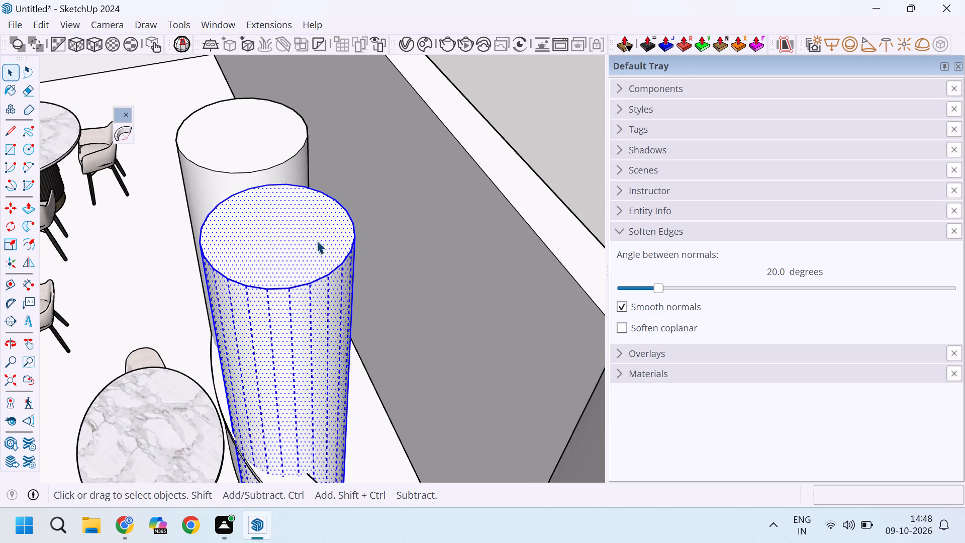
{"action": "scroll", "coordinate": [316, 241], "scroll_direction": "down", "scroll_amount": 4}
{"action": "middle_click_drag", "start_coordinate": [314, 244], "coordinate": [293, 356]}
{"action": "scroll", "coordinate": [314, 310], "scroll_direction": "up", "scroll_amount": 5}
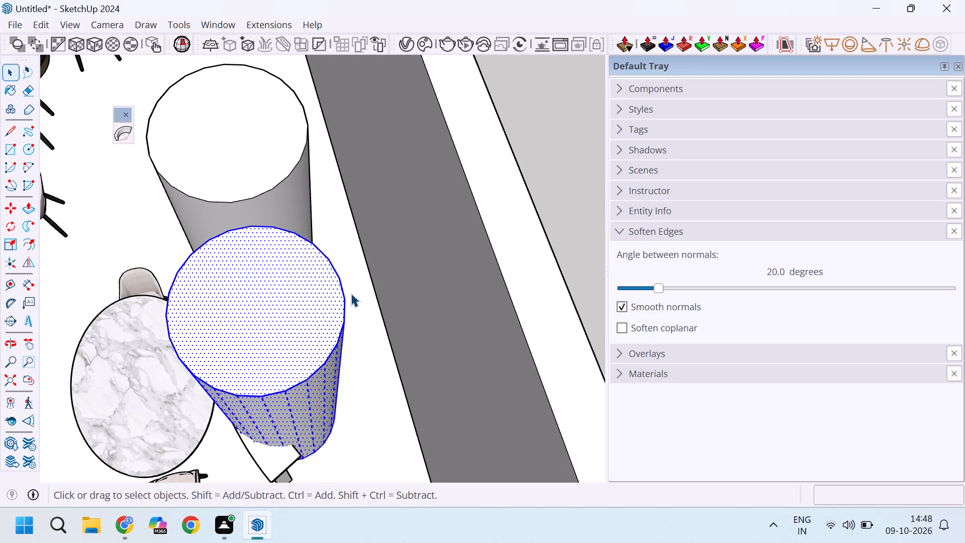
{"action": "key", "text": "m"}
{"action": "left_click", "coordinate": [342, 291]}
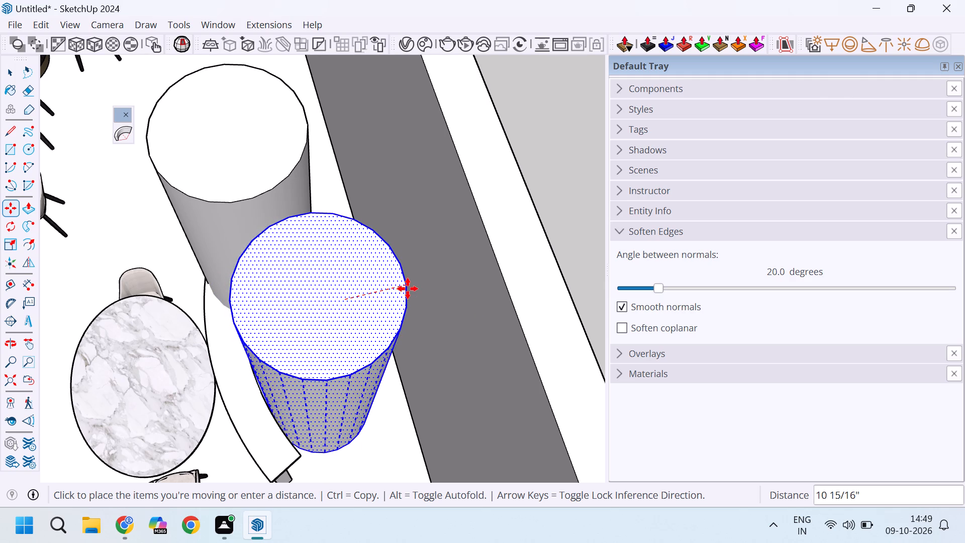
{"action": "left_click", "coordinate": [404, 289]}
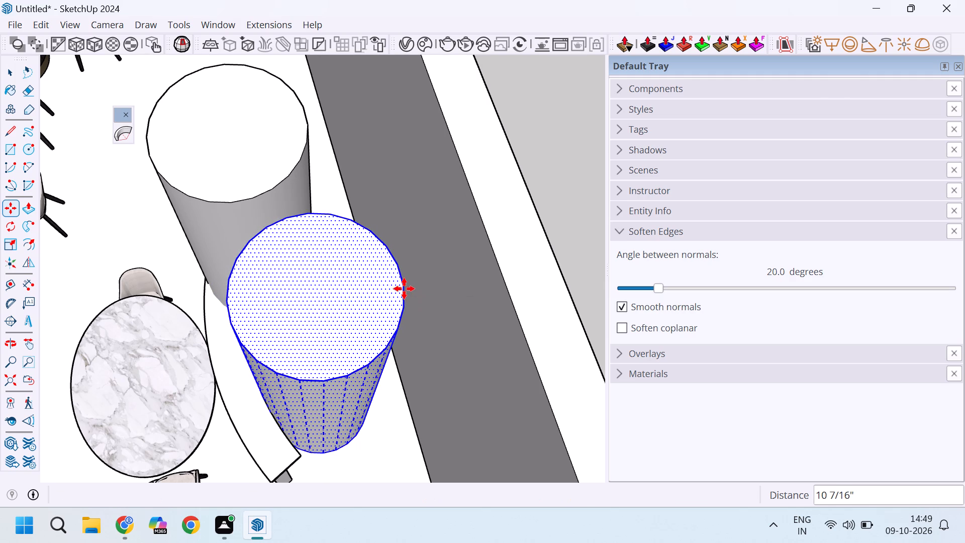
{"action": "key", "text": "space"}
{"action": "scroll", "coordinate": [305, 152], "scroll_direction": "down", "scroll_amount": 8}
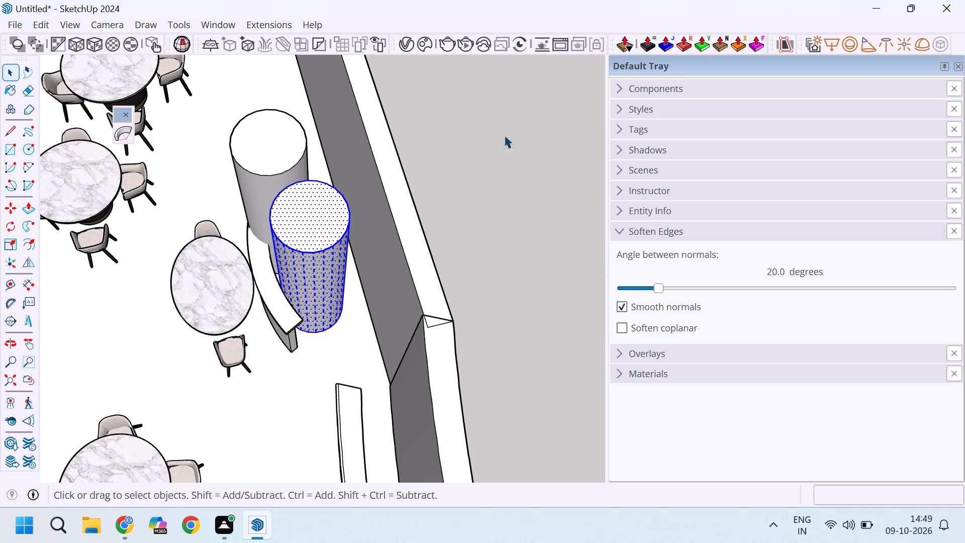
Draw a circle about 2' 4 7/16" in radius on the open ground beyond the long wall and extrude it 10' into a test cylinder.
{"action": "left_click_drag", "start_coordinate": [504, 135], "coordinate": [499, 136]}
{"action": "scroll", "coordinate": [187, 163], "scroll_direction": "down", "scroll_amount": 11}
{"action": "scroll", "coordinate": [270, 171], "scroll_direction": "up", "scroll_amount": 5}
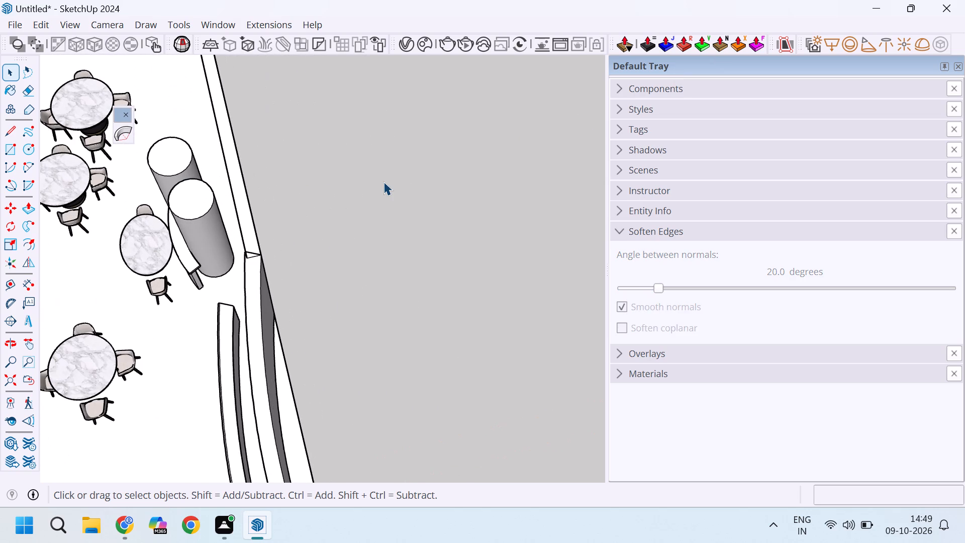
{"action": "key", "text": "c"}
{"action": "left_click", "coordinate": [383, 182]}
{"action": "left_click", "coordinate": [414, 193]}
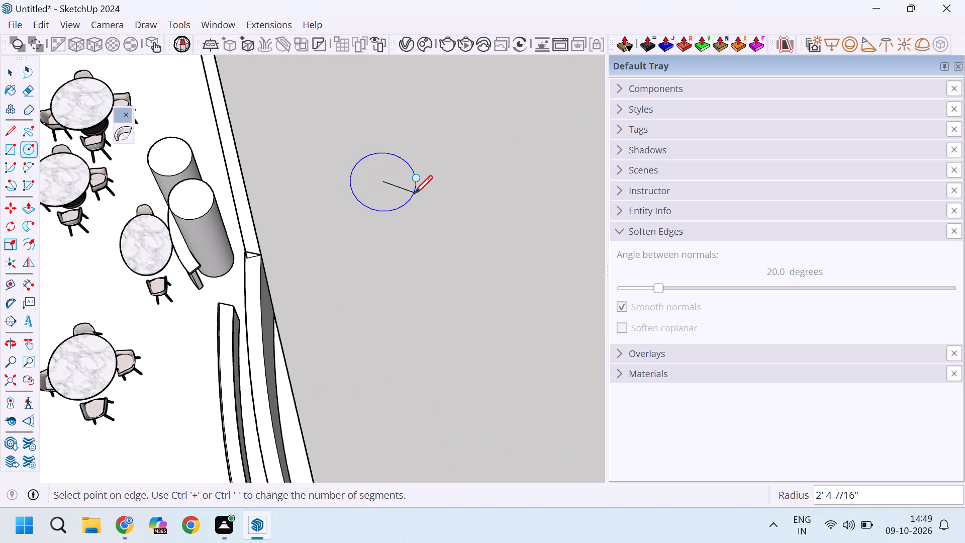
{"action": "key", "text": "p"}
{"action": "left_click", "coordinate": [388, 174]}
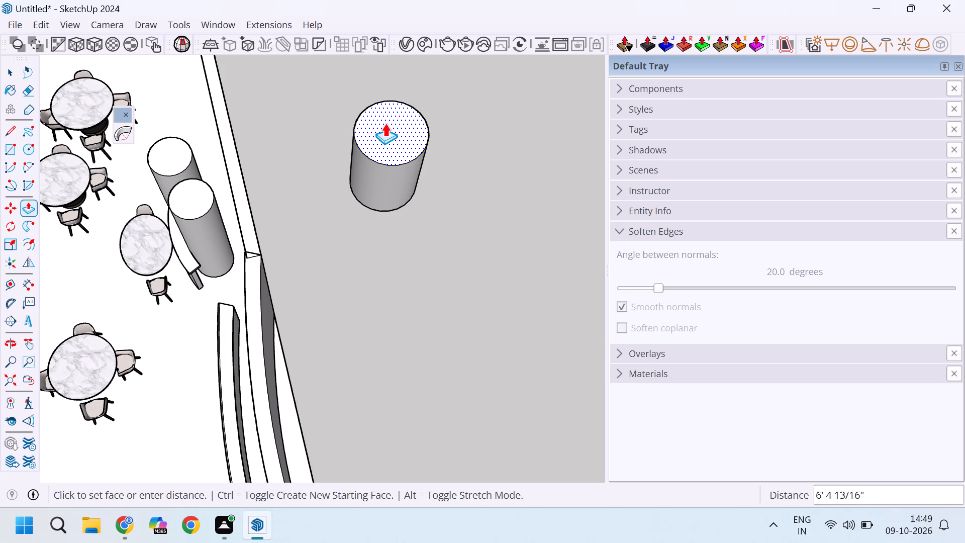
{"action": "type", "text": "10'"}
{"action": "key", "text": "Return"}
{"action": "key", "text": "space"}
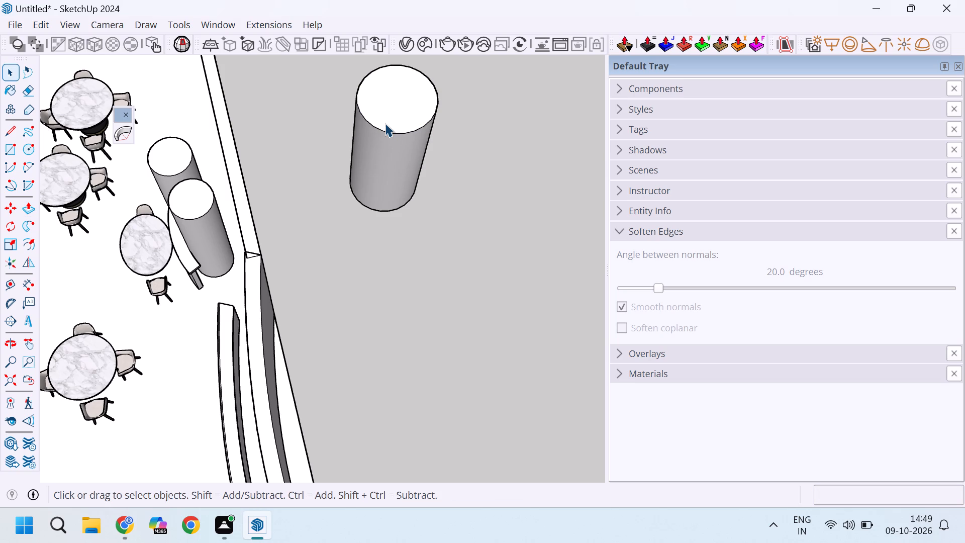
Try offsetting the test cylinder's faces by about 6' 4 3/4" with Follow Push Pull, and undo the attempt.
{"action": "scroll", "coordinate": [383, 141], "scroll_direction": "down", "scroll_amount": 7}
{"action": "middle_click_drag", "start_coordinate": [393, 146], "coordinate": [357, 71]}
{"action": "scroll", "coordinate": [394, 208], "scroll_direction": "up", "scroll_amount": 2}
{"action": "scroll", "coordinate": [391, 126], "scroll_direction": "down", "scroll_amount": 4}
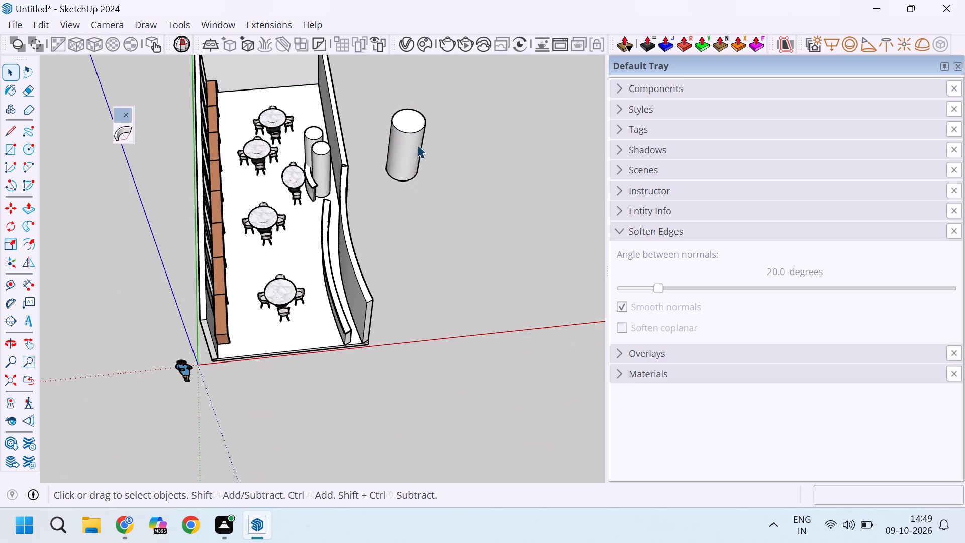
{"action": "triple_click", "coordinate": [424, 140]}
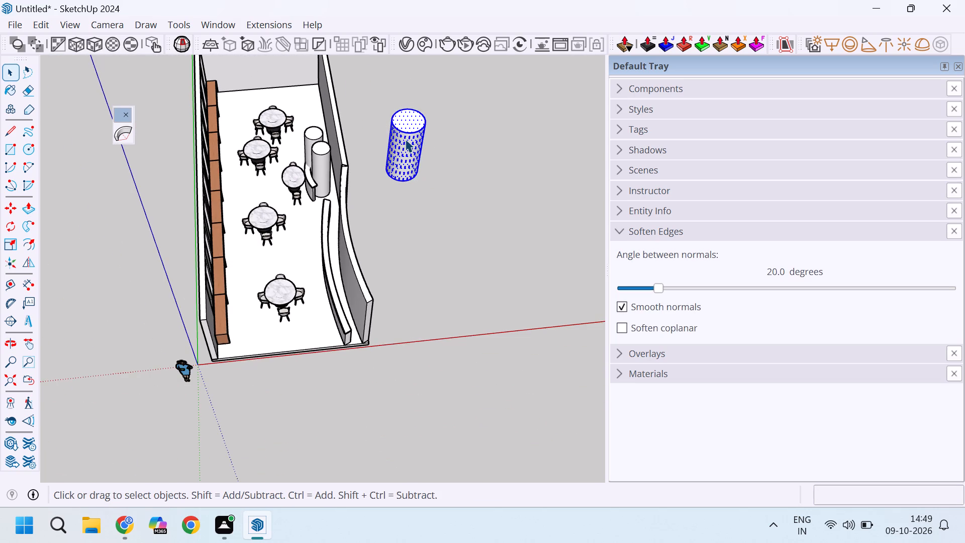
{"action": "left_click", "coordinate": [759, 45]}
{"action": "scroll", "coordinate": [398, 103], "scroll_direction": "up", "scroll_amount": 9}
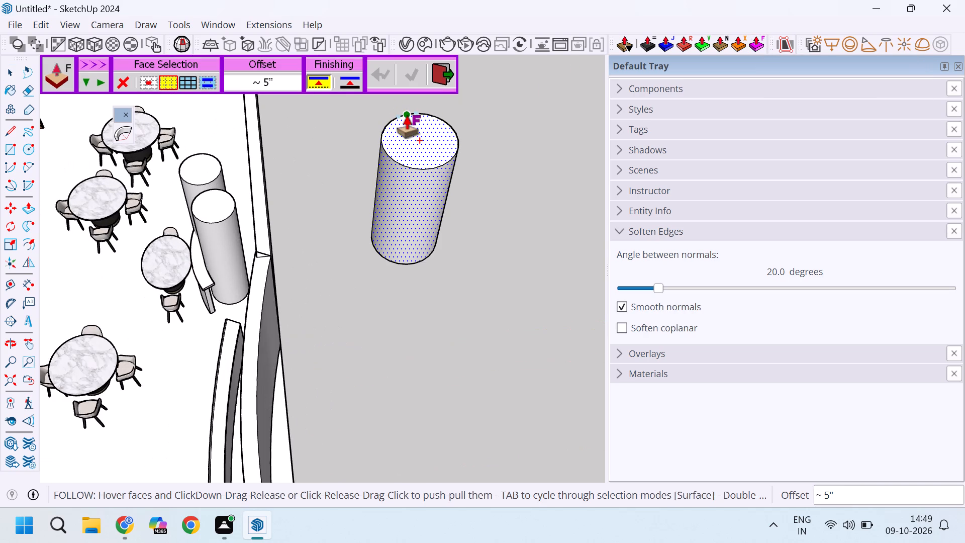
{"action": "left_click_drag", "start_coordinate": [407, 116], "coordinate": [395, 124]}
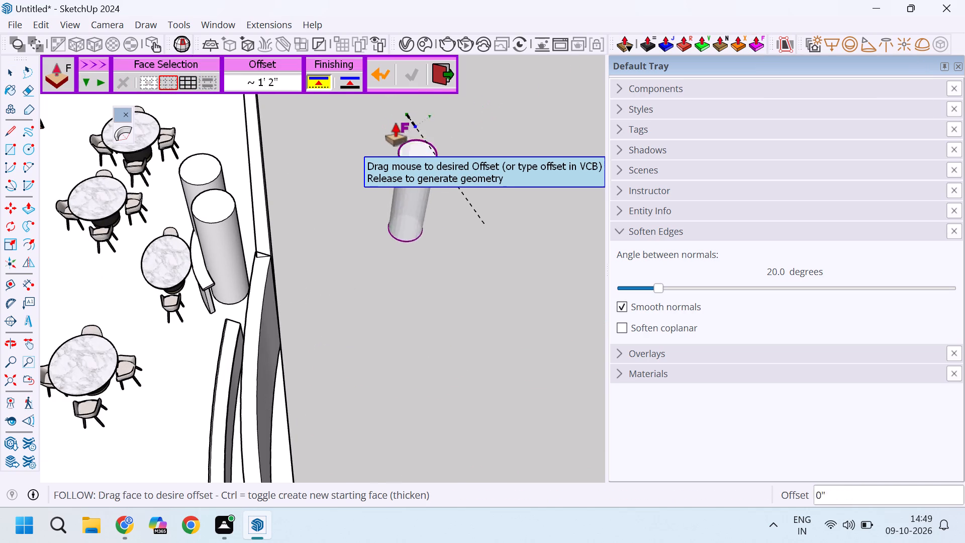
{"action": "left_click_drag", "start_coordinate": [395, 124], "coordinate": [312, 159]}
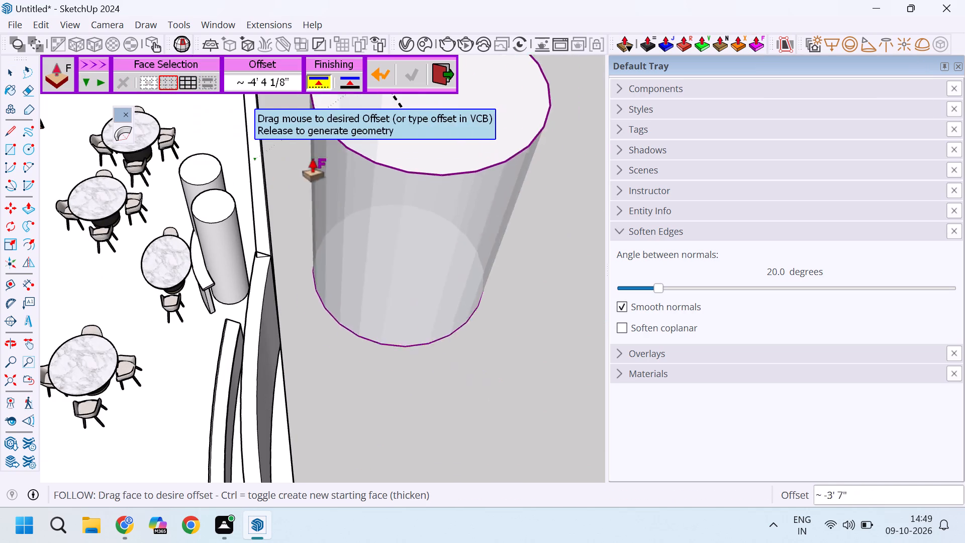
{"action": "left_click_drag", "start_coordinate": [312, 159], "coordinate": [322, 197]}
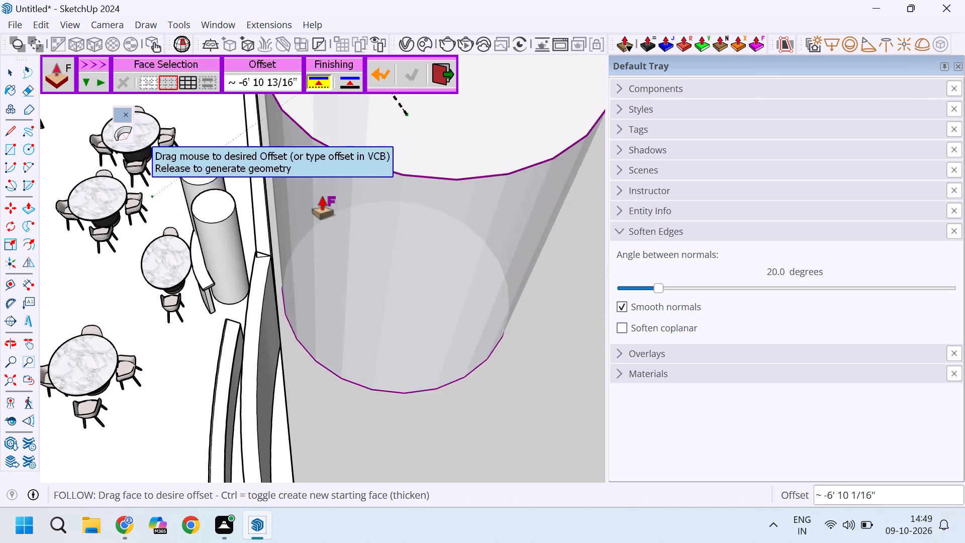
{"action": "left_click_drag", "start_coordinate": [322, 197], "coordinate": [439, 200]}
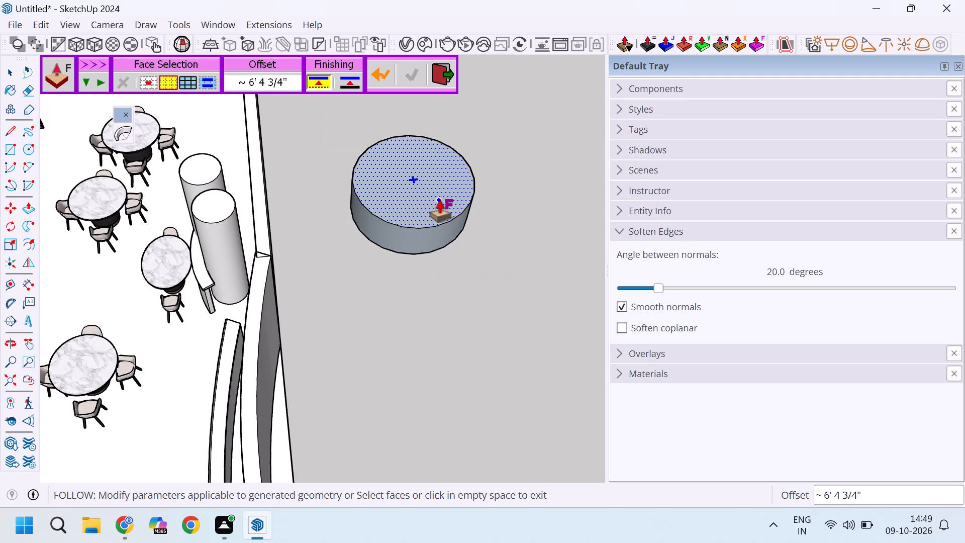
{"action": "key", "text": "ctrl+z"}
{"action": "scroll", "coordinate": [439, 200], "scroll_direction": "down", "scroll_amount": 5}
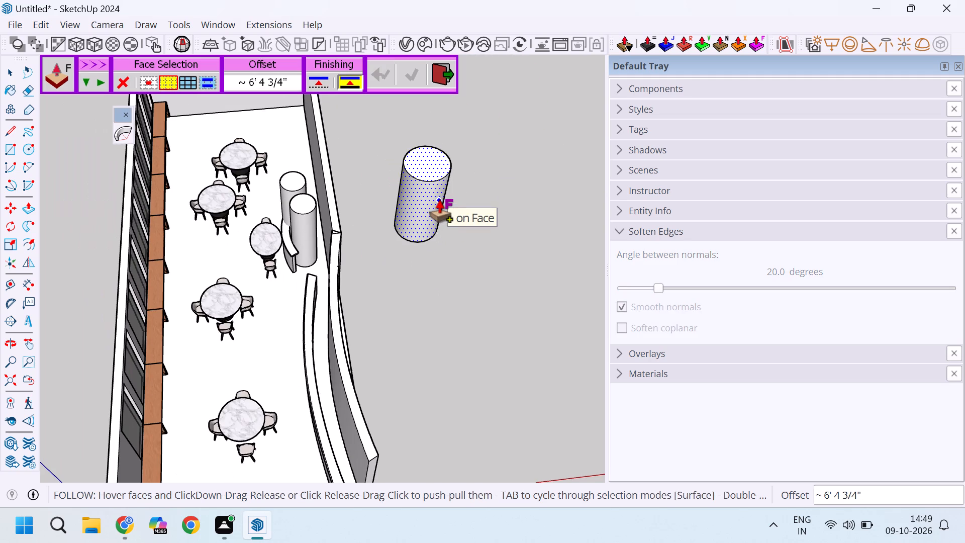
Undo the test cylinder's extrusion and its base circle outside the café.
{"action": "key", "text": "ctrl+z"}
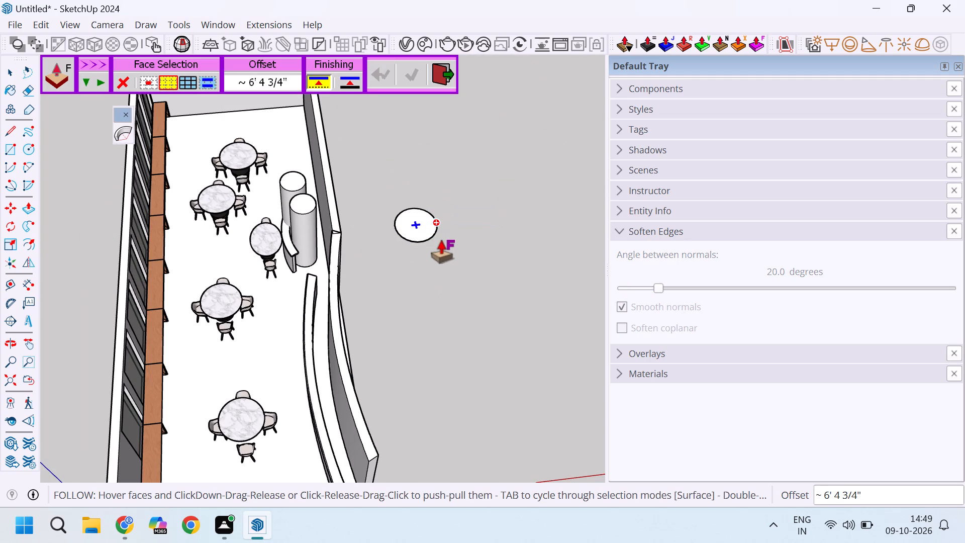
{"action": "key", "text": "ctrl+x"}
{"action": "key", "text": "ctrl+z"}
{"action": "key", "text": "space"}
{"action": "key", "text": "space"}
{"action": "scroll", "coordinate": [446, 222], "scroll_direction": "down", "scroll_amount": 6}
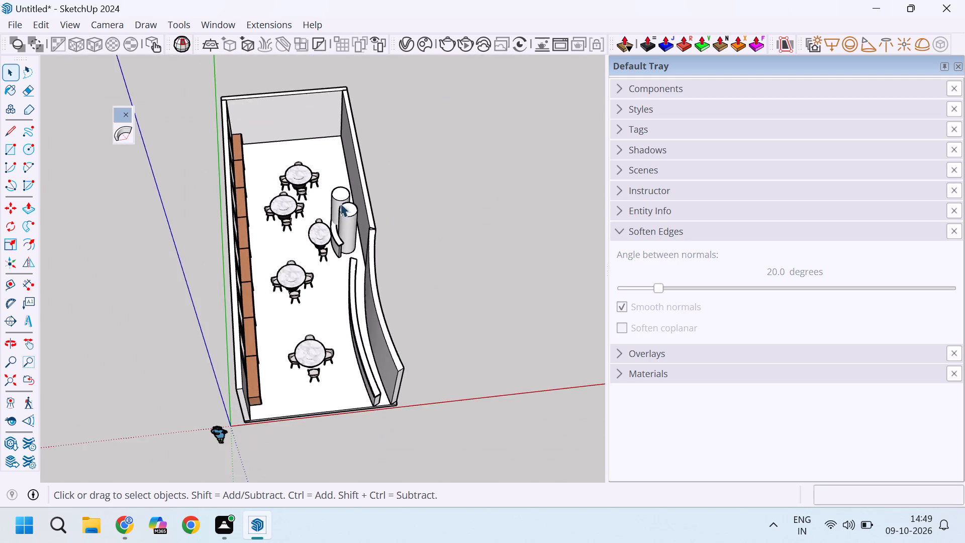
Select the round column at the small curved partition's far end to check which geometry is connected to it.
{"action": "scroll", "coordinate": [316, 196], "scroll_direction": "up", "scroll_amount": 9}
{"action": "middle_click_drag", "start_coordinate": [421, 282], "coordinate": [367, 331]}
{"action": "scroll", "coordinate": [357, 199], "scroll_direction": "up", "scroll_amount": 7}
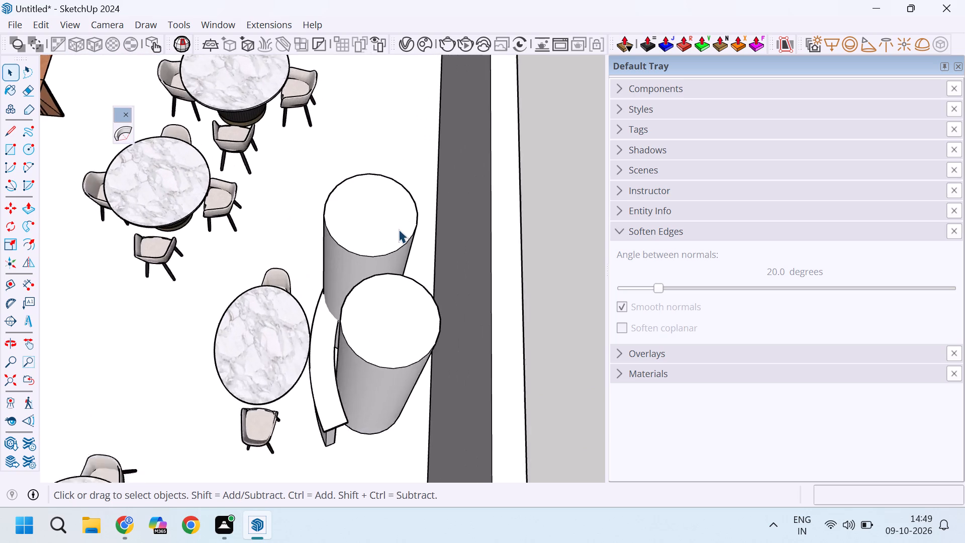
{"action": "scroll", "coordinate": [399, 229], "scroll_direction": "up", "scroll_amount": 2}
{"action": "left_click", "coordinate": [408, 227]}
{"action": "scroll", "coordinate": [389, 262], "scroll_direction": "down", "scroll_amount": 4}
{"action": "triple_click", "coordinate": [394, 243]}
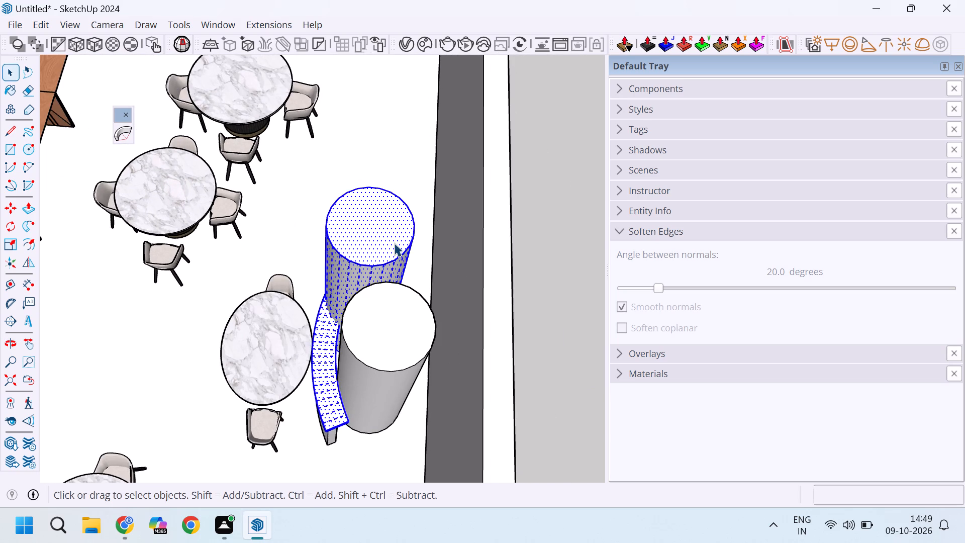
{"action": "middle_click_drag", "start_coordinate": [408, 240], "coordinate": [440, 177]}
{"action": "scroll", "coordinate": [179, 189], "scroll_direction": "down", "scroll_amount": 5}
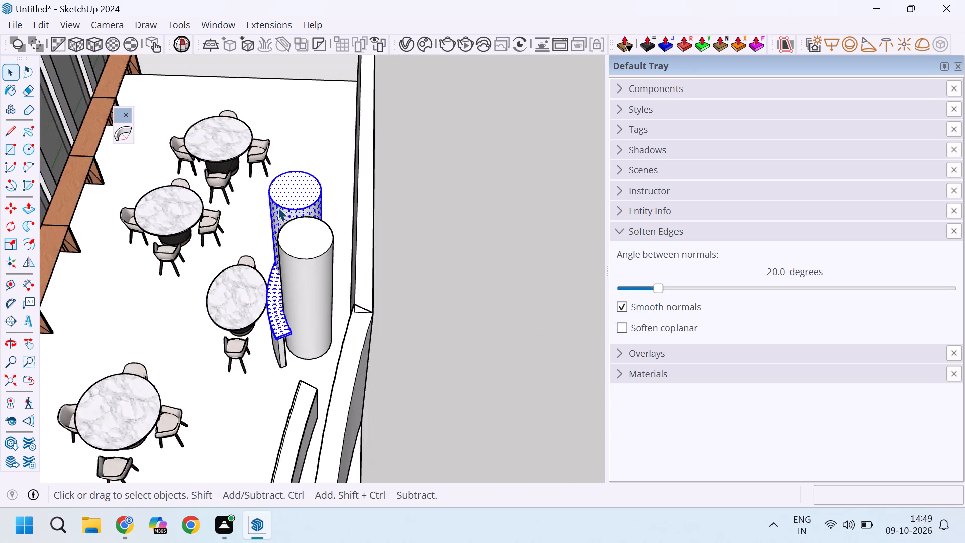
{"action": "scroll", "coordinate": [278, 207], "scroll_direction": "down", "scroll_amount": 3}
{"action": "left_click", "coordinate": [403, 189]}
Examine the small curved partition's cap by selecting its top face and all geometry joined to the column.
{"action": "scroll", "coordinate": [260, 204], "scroll_direction": "up", "scroll_amount": 3}
{"action": "scroll", "coordinate": [279, 285], "scroll_direction": "up", "scroll_amount": 1}
{"action": "middle_click_drag", "start_coordinate": [279, 285], "coordinate": [362, 254]}
{"action": "scroll", "coordinate": [345, 261], "scroll_direction": "up", "scroll_amount": 5}
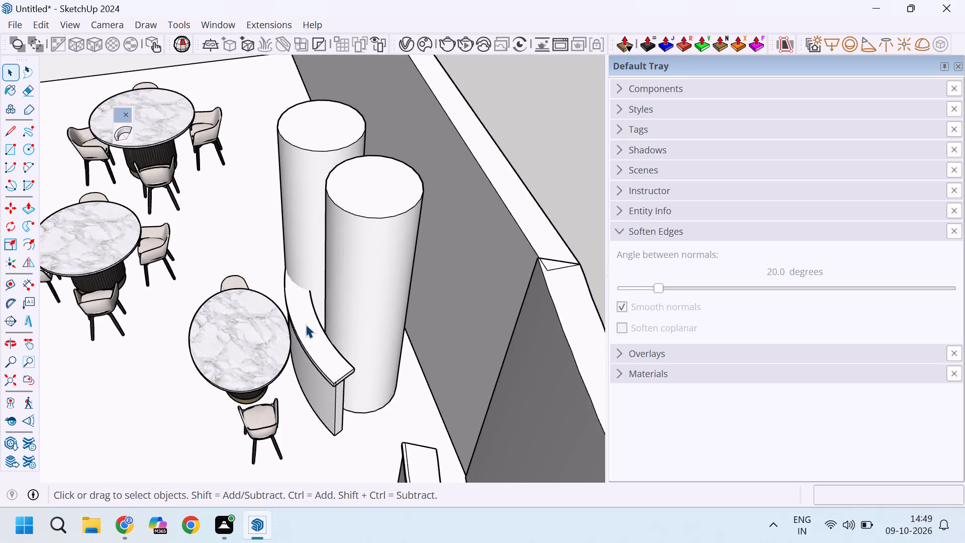
{"action": "scroll", "coordinate": [306, 324], "scroll_direction": "up", "scroll_amount": 3}
{"action": "triple_click", "coordinate": [322, 332]}
{"action": "double_click", "coordinate": [334, 368]}
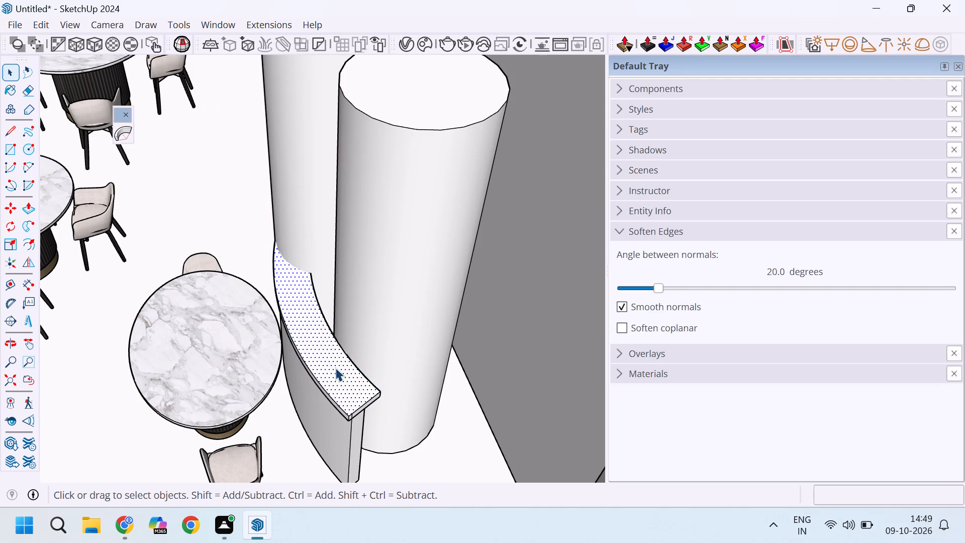
{"action": "scroll", "coordinate": [287, 245], "scroll_direction": "down", "scroll_amount": 4}
{"action": "scroll", "coordinate": [297, 291], "scroll_direction": "down", "scroll_amount": 2}
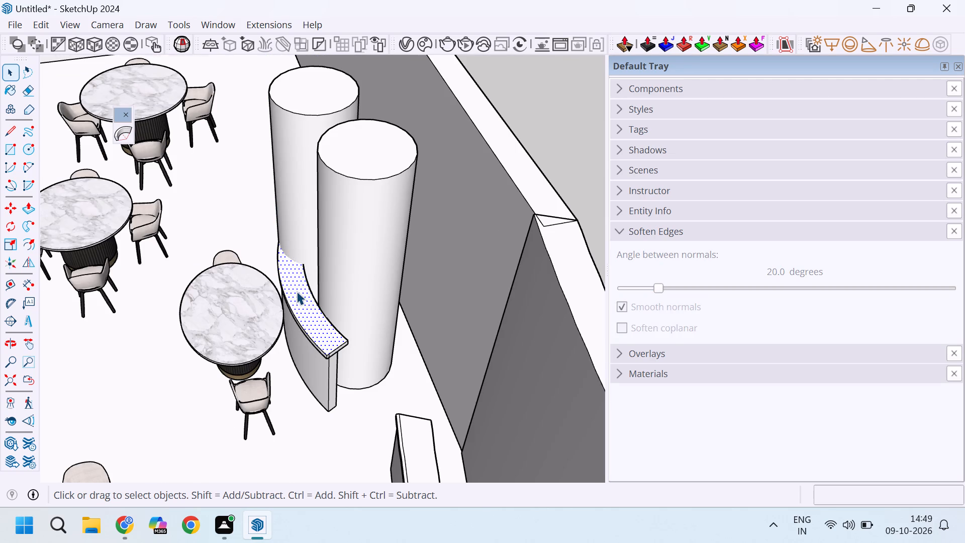
{"action": "scroll", "coordinate": [297, 291], "scroll_direction": "down", "scroll_amount": 2}
{"action": "double_click", "coordinate": [305, 165]}
{"action": "double_click", "coordinate": [305, 165]}
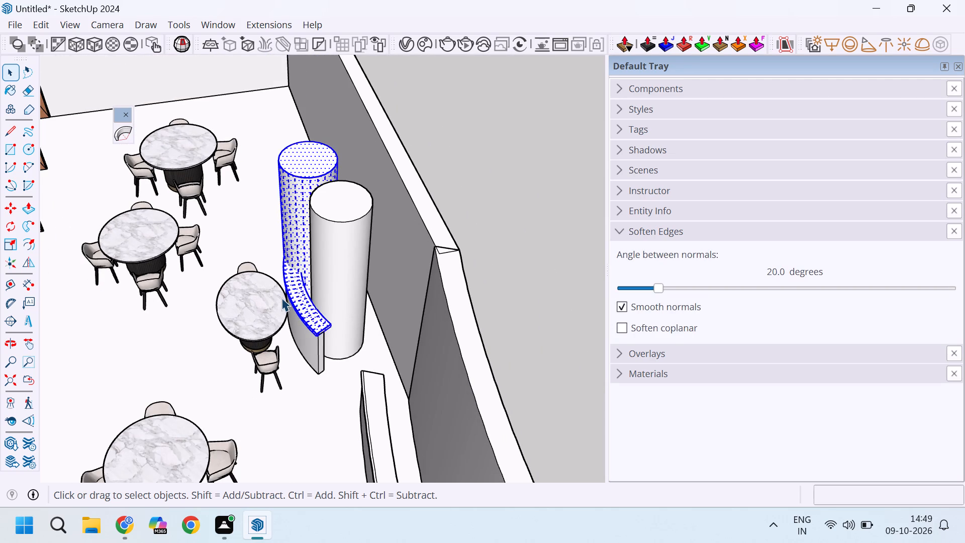
{"action": "scroll", "coordinate": [281, 298], "scroll_direction": "up", "scroll_amount": 13}
{"action": "left_click", "coordinate": [301, 310], "text": "shift"}
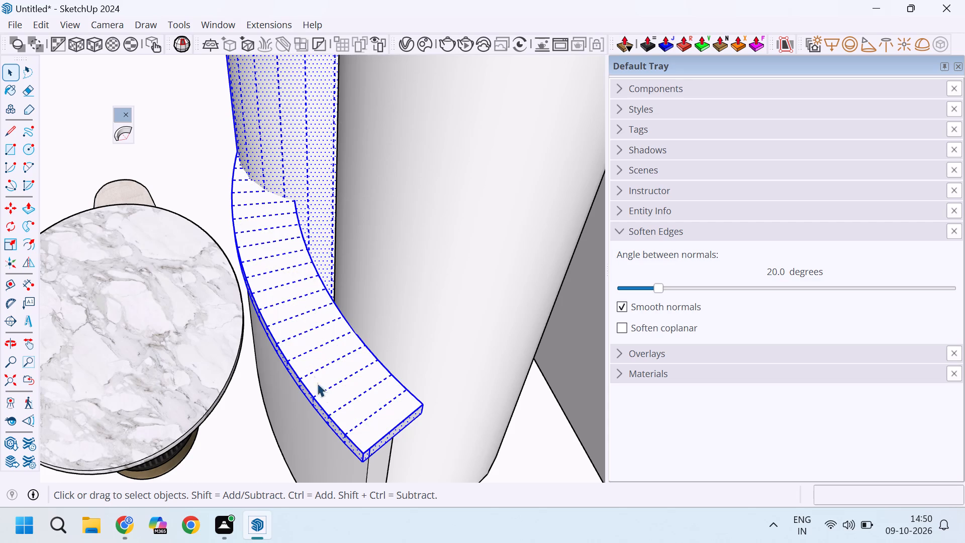
{"action": "left_click", "coordinate": [326, 365], "text": "shift"}
{"action": "triple_click", "coordinate": [326, 365], "text": "shift"}
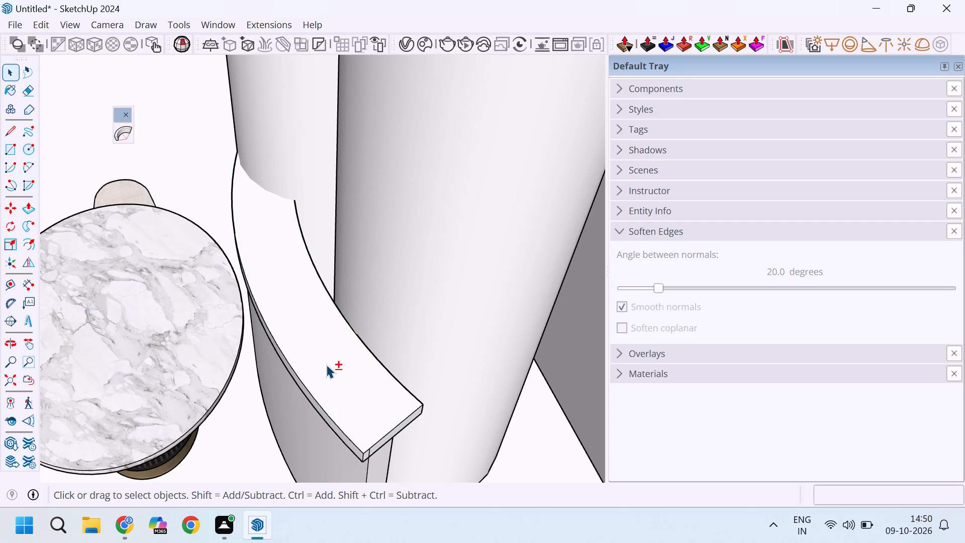
Examine where the column passes through the small curved partition and its cap from the dining side.
{"action": "scroll", "coordinate": [326, 365], "scroll_direction": "down", "scroll_amount": 4}
{"action": "middle_click_drag", "start_coordinate": [282, 214], "coordinate": [430, 199]}
{"action": "scroll", "coordinate": [327, 257], "scroll_direction": "down", "scroll_amount": 4}
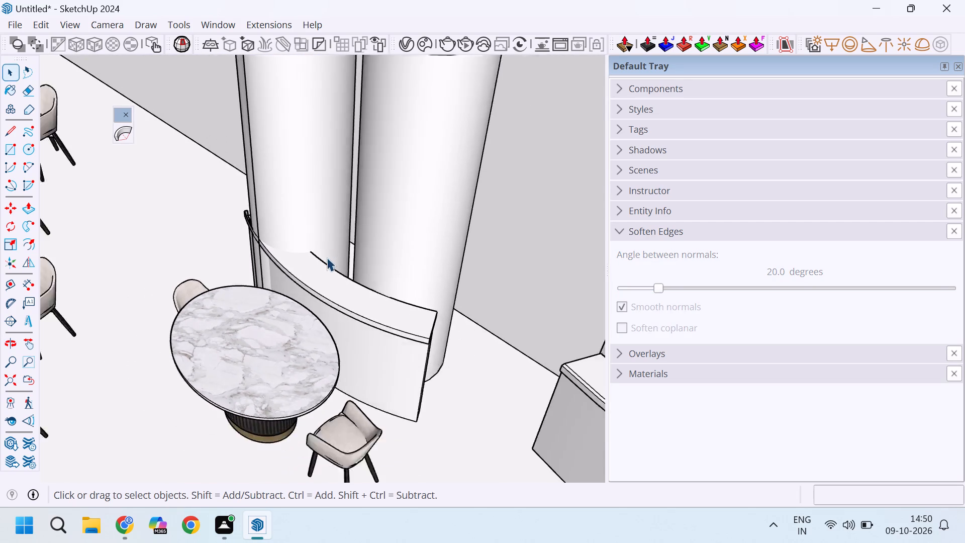
{"action": "scroll", "coordinate": [327, 257], "scroll_direction": "down", "scroll_amount": 1}
{"action": "scroll", "coordinate": [269, 259], "scroll_direction": "up", "scroll_amount": 1}
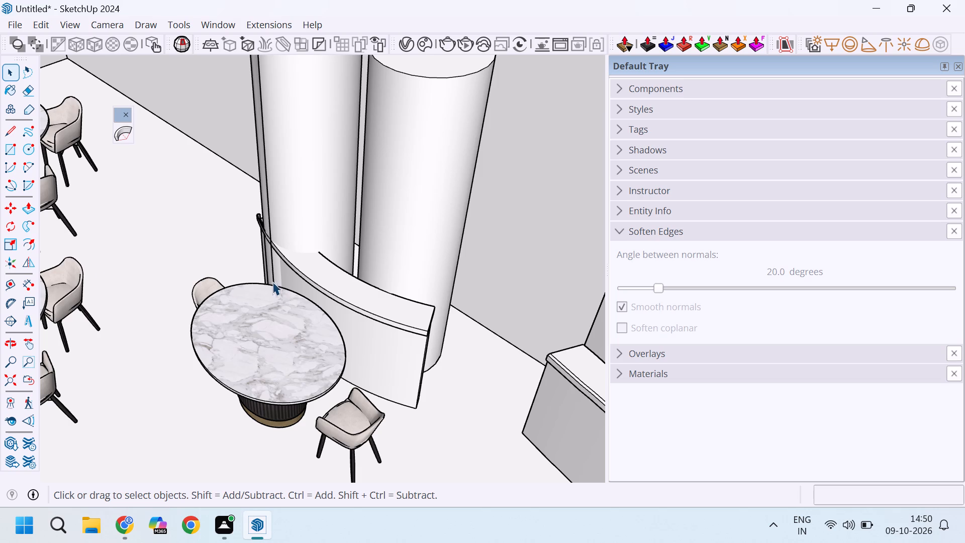
{"action": "scroll", "coordinate": [375, 229], "scroll_direction": "down", "scroll_amount": 2}
{"action": "middle_click_drag", "start_coordinate": [336, 217], "coordinate": [509, 257]}
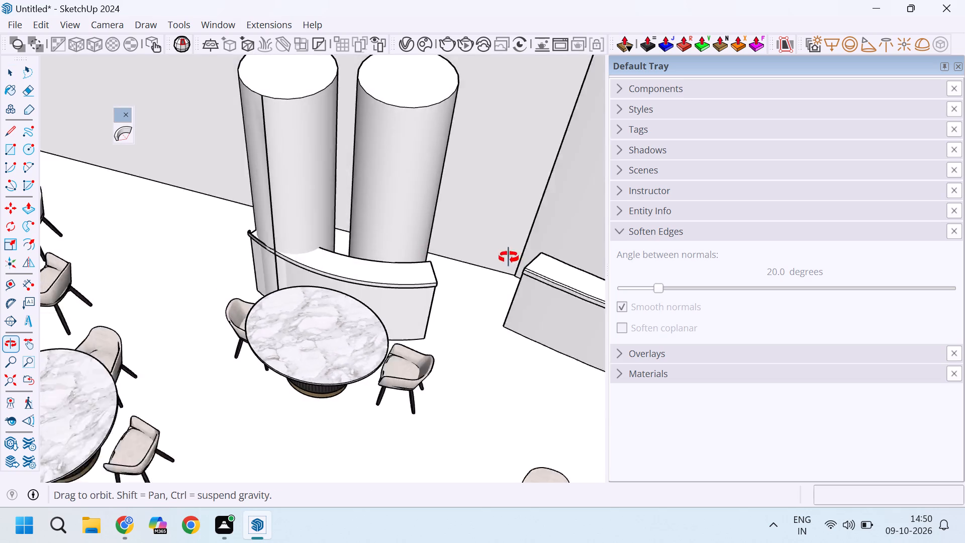
{"action": "middle_click_drag", "start_coordinate": [509, 257], "coordinate": [522, 251]}
{"action": "scroll", "coordinate": [283, 205], "scroll_direction": "down", "scroll_amount": 3}
{"action": "scroll", "coordinate": [293, 228], "scroll_direction": "up", "scroll_amount": 8}
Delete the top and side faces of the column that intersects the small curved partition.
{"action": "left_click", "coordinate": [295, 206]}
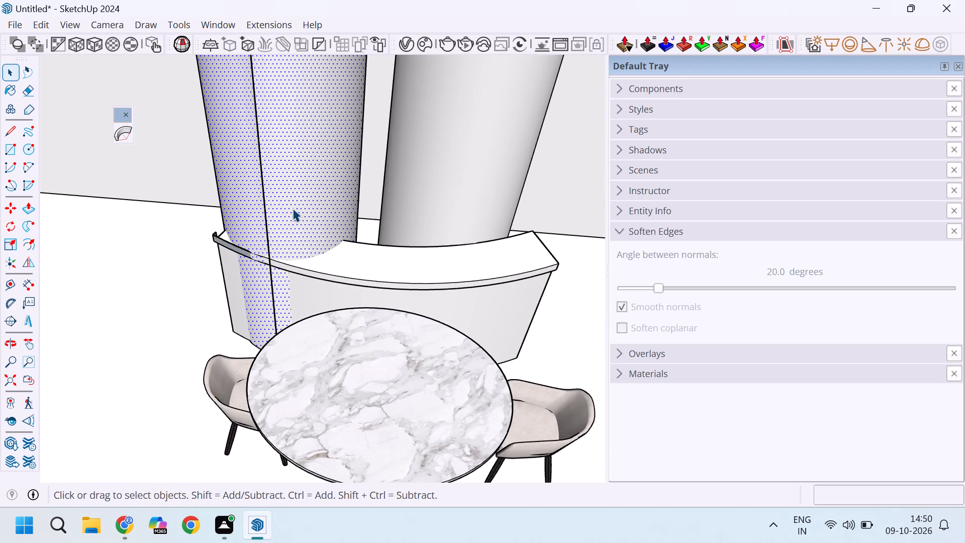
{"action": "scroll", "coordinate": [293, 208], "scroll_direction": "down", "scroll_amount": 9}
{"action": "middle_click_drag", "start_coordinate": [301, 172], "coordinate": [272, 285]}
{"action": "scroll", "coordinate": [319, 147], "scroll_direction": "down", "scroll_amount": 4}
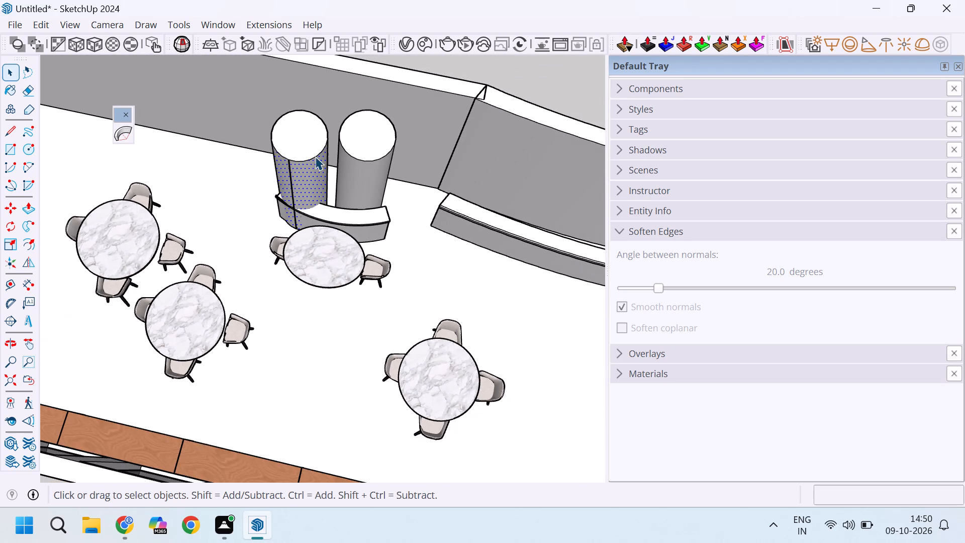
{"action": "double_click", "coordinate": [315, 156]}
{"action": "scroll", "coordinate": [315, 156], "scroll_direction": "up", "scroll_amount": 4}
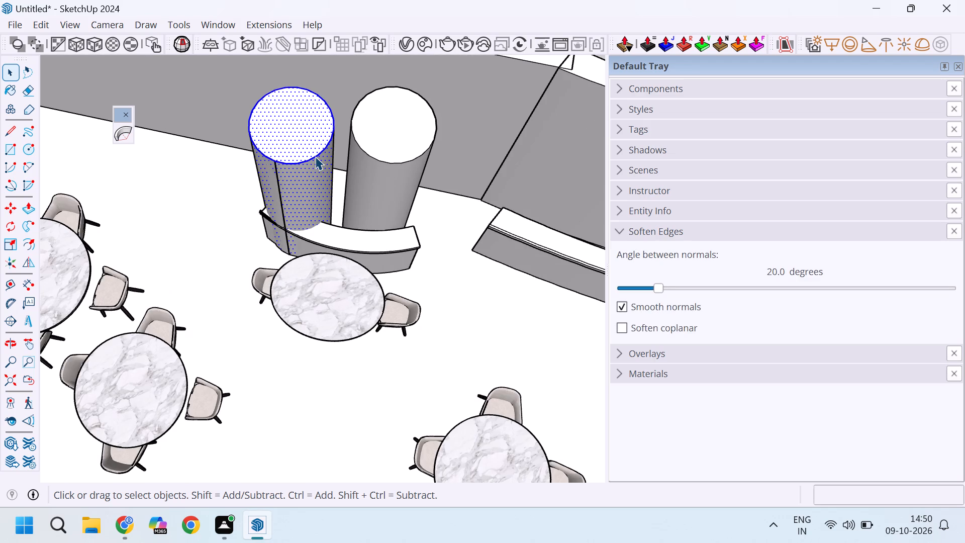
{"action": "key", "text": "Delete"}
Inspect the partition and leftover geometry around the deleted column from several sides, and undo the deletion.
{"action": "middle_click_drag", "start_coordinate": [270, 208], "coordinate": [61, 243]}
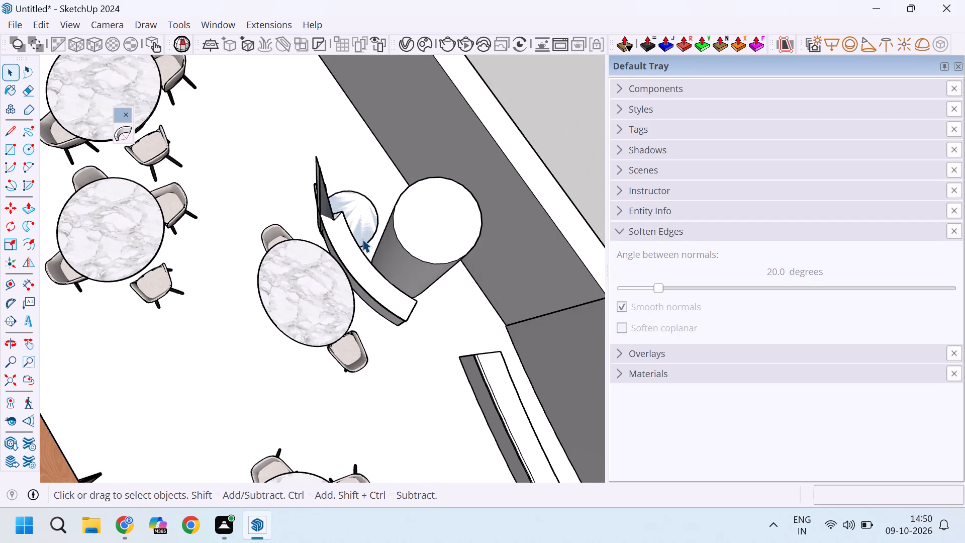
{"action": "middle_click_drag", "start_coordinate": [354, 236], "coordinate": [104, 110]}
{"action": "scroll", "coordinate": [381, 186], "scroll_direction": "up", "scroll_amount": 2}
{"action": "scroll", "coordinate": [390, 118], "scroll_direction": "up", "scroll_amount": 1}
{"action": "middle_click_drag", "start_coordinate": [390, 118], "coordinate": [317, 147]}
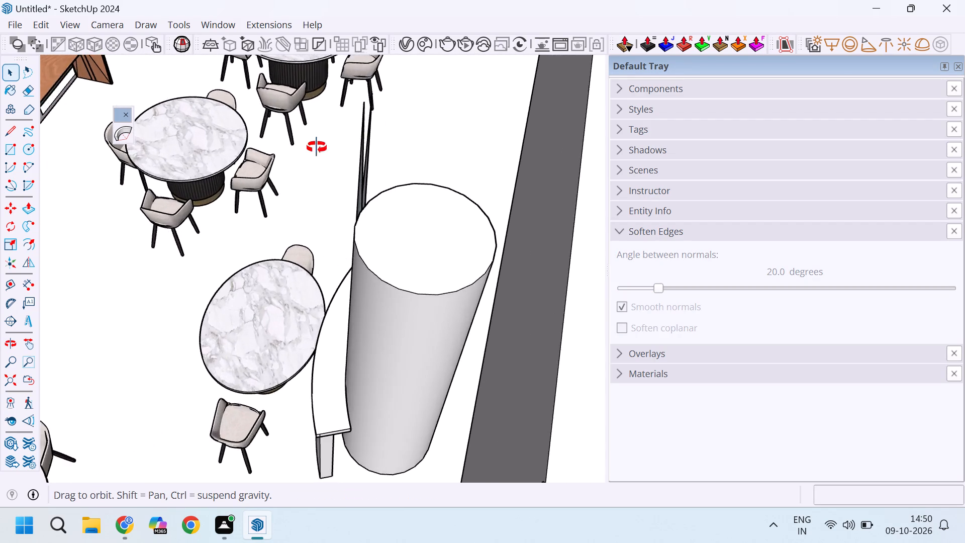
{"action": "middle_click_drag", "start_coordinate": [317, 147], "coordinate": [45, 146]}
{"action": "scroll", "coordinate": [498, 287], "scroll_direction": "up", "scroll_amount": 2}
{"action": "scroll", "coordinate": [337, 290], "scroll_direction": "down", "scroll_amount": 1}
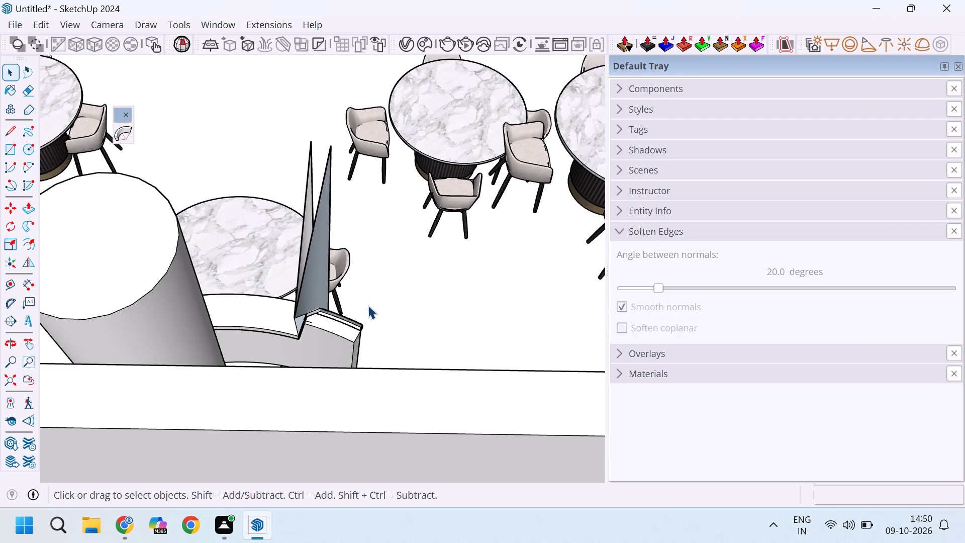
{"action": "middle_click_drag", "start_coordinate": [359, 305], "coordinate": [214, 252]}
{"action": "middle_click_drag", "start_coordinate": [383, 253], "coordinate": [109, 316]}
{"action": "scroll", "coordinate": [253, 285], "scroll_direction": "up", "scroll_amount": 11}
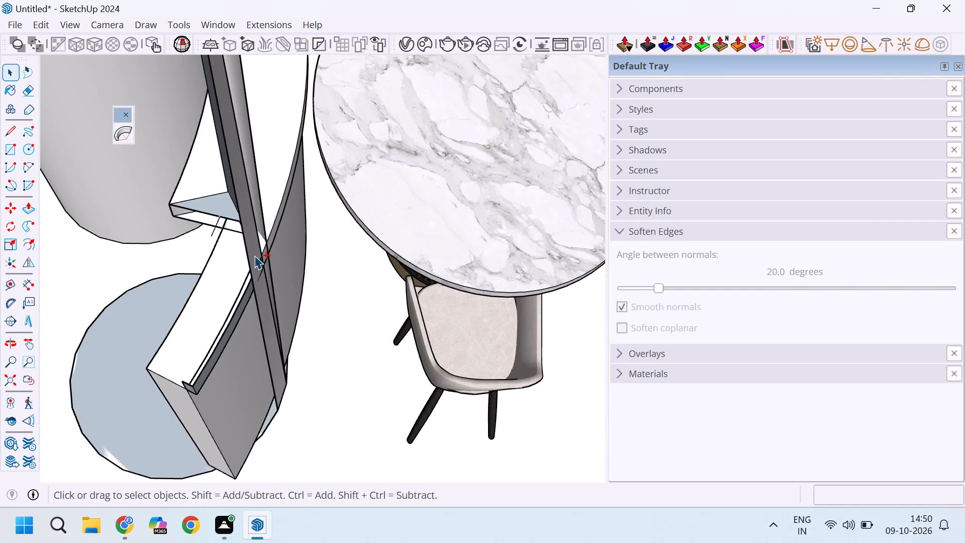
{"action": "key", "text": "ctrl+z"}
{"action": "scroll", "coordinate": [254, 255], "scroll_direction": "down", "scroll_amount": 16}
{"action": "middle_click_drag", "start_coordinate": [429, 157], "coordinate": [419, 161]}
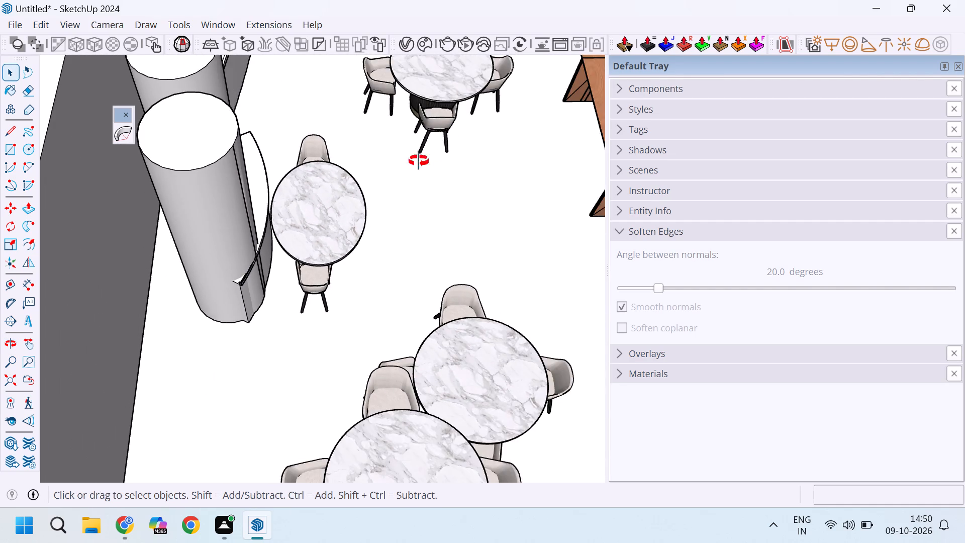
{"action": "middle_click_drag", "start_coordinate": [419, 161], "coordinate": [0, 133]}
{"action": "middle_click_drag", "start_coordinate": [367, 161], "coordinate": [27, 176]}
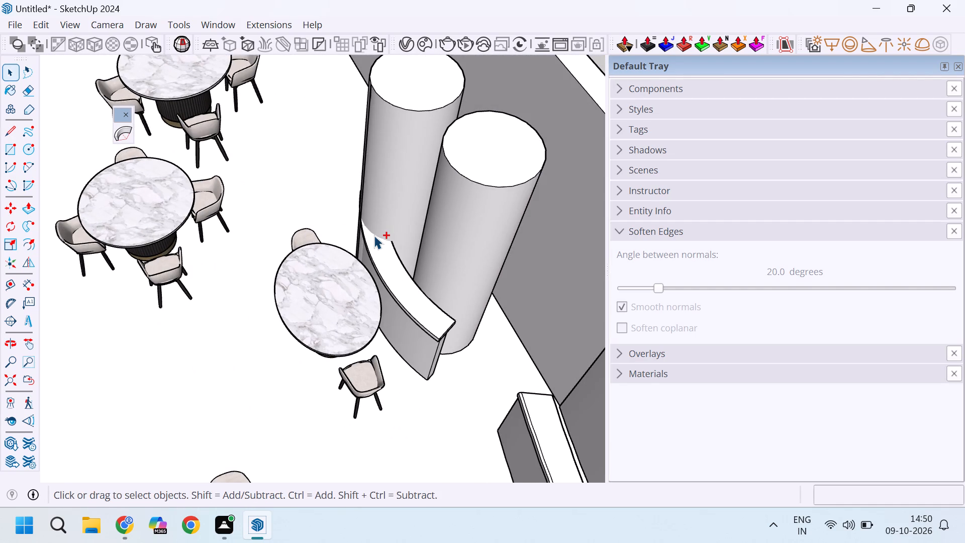
Undo the last two column changes, including the thickening of the rear column.
{"action": "key", "text": "ctrl+z"}
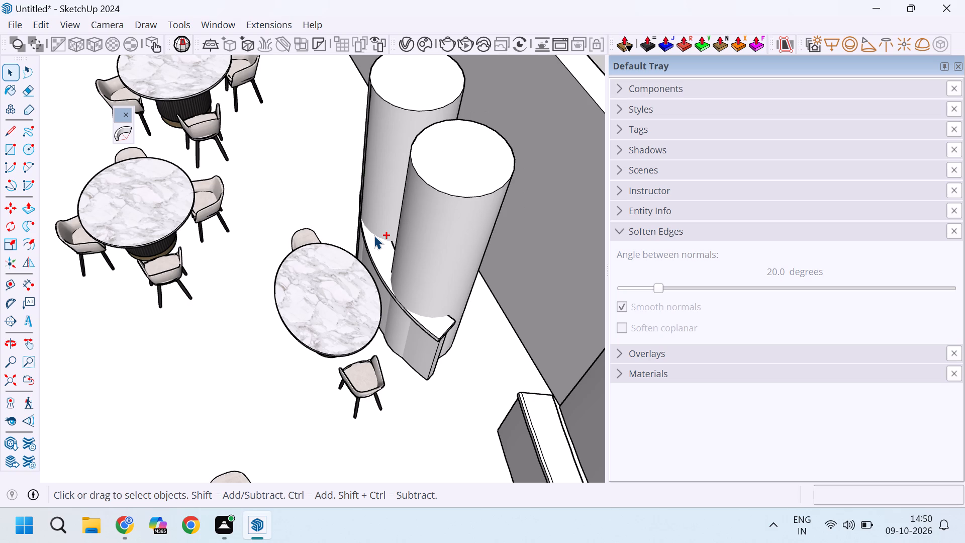
{"action": "key", "text": "ctrl+z"}
Move the whole thick front column about 4 13/16" along the red axis, away from the small curved partition.
{"action": "triple_click", "coordinate": [450, 231]}
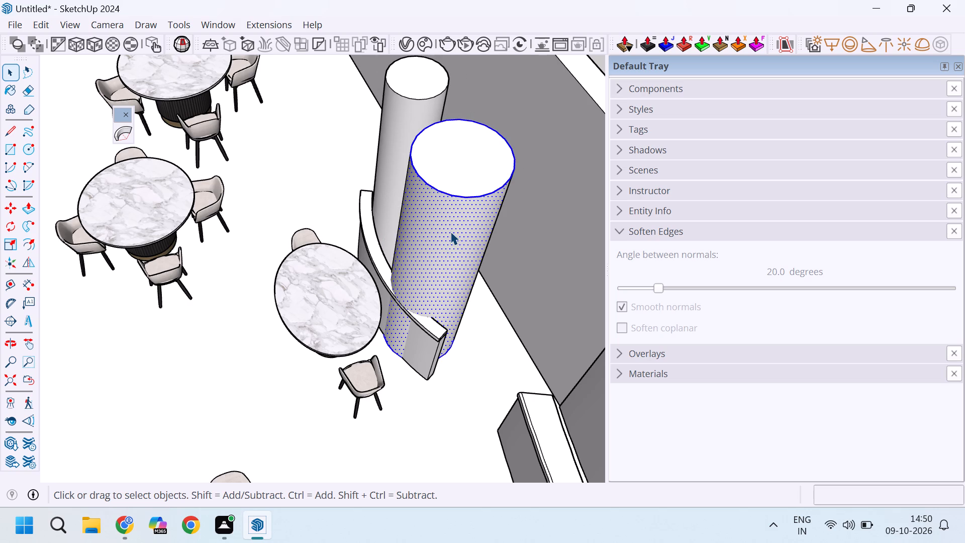
{"action": "middle_click_drag", "start_coordinate": [447, 310], "coordinate": [265, 425]}
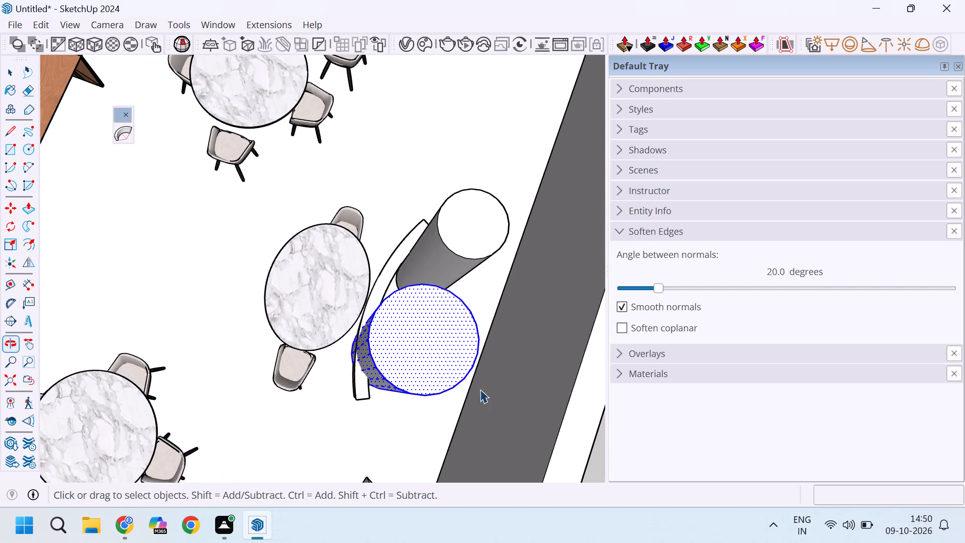
{"action": "scroll", "coordinate": [447, 294], "scroll_direction": "down", "scroll_amount": 9}
{"action": "middle_click_drag", "start_coordinate": [443, 339], "coordinate": [401, 222]}
{"action": "scroll", "coordinate": [413, 297], "scroll_direction": "up", "scroll_amount": 5}
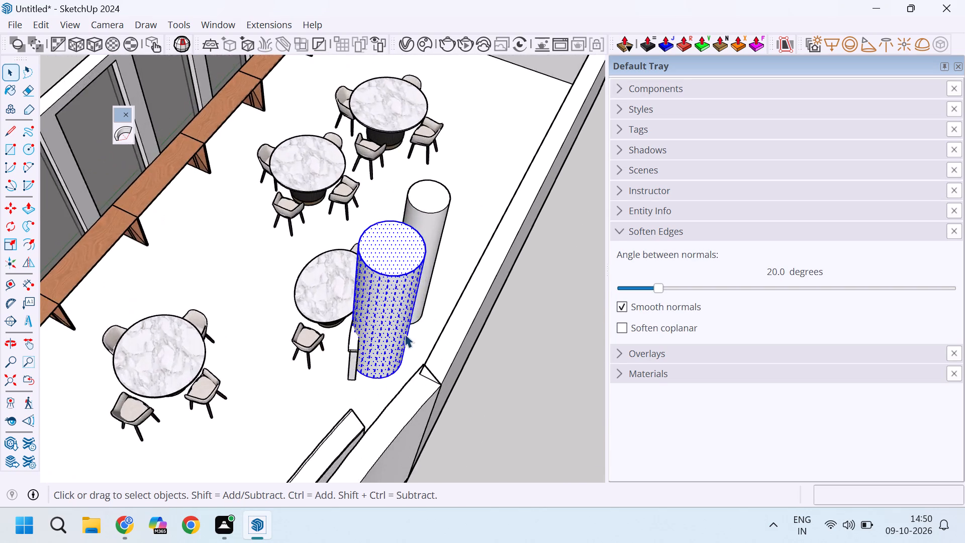
{"action": "scroll", "coordinate": [405, 334], "scroll_direction": "up", "scroll_amount": 7}
{"action": "key", "text": "m"}
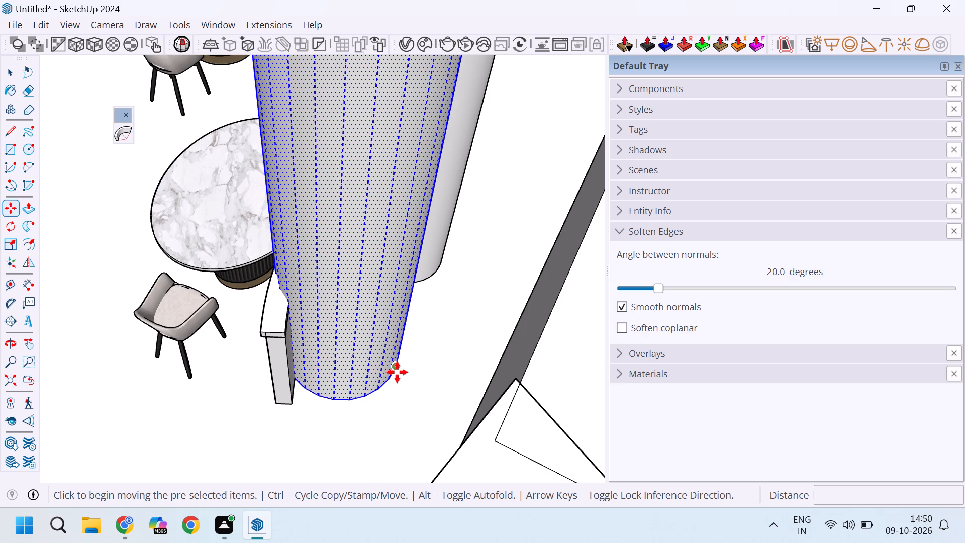
{"action": "left_click", "coordinate": [397, 372]}
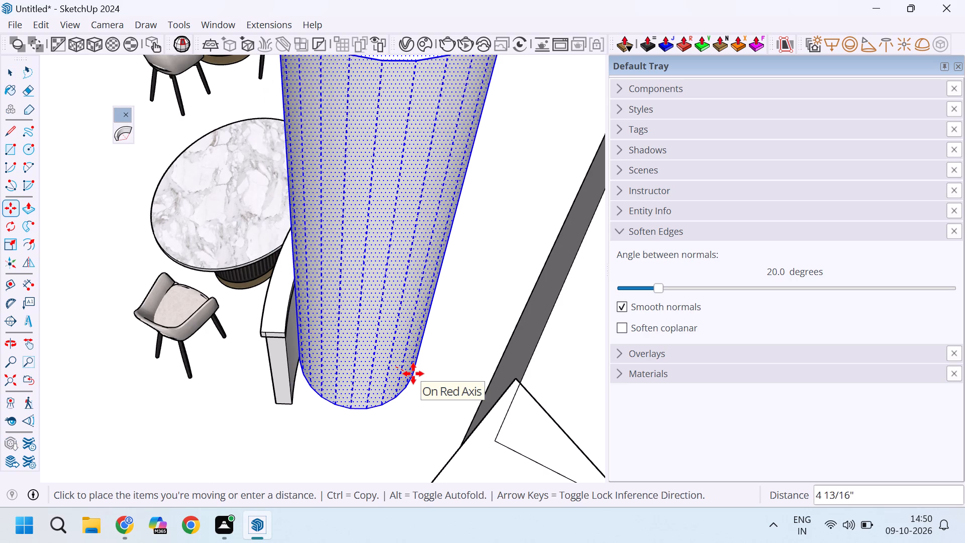
{"action": "left_click", "coordinate": [413, 374]}
Nudge the thick column about 3/8" farther from the small curved partition and check its clearance.
{"action": "scroll", "coordinate": [323, 348], "scroll_direction": "down", "scroll_amount": 1}
{"action": "middle_click_drag", "start_coordinate": [323, 348], "coordinate": [490, 351]}
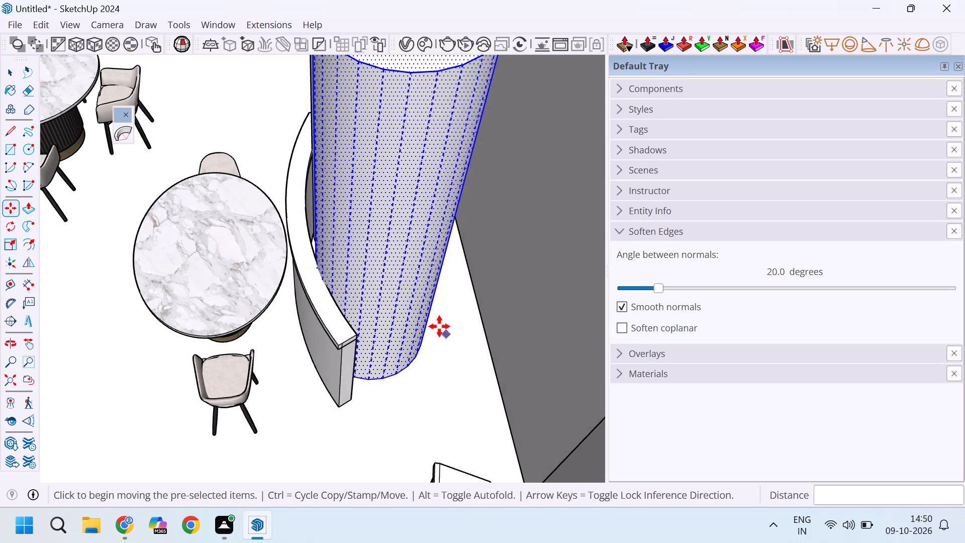
{"action": "scroll", "coordinate": [439, 326], "scroll_direction": "up", "scroll_amount": 10}
{"action": "left_click", "coordinate": [402, 362]}
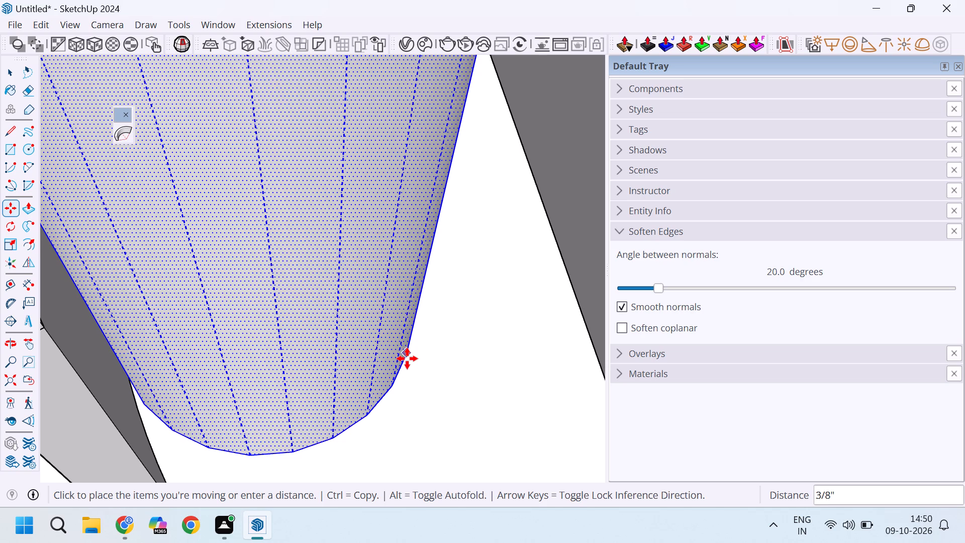
{"action": "left_click", "coordinate": [407, 358]}
{"action": "key", "text": "space"}
{"action": "scroll", "coordinate": [407, 358], "scroll_direction": "down", "scroll_amount": 11}
{"action": "middle_click_drag", "start_coordinate": [407, 358], "coordinate": [486, 395]}
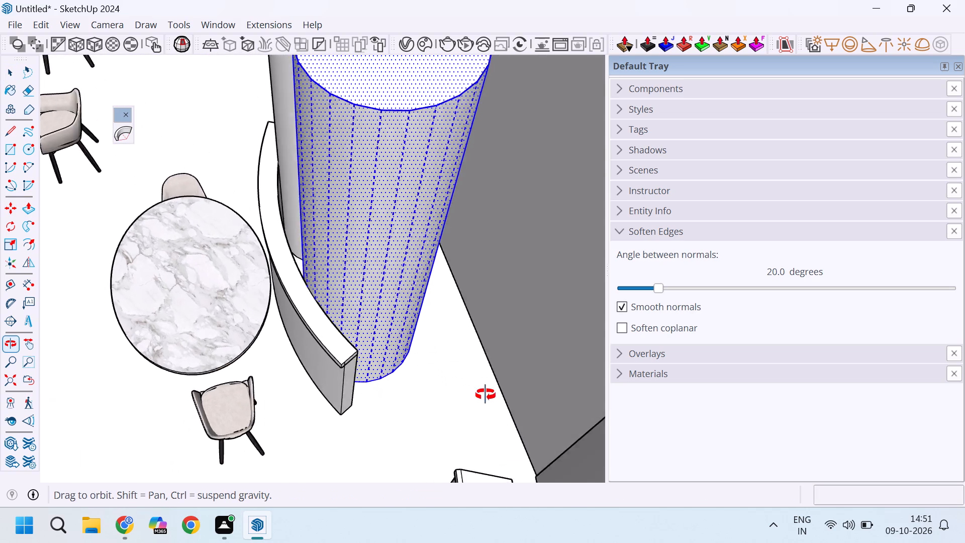
{"action": "middle_click_drag", "start_coordinate": [486, 395], "coordinate": [513, 401]}
{"action": "middle_click_drag", "start_coordinate": [347, 312], "coordinate": [434, 409]}
{"action": "scroll", "coordinate": [379, 353], "scroll_direction": "down", "scroll_amount": 4}
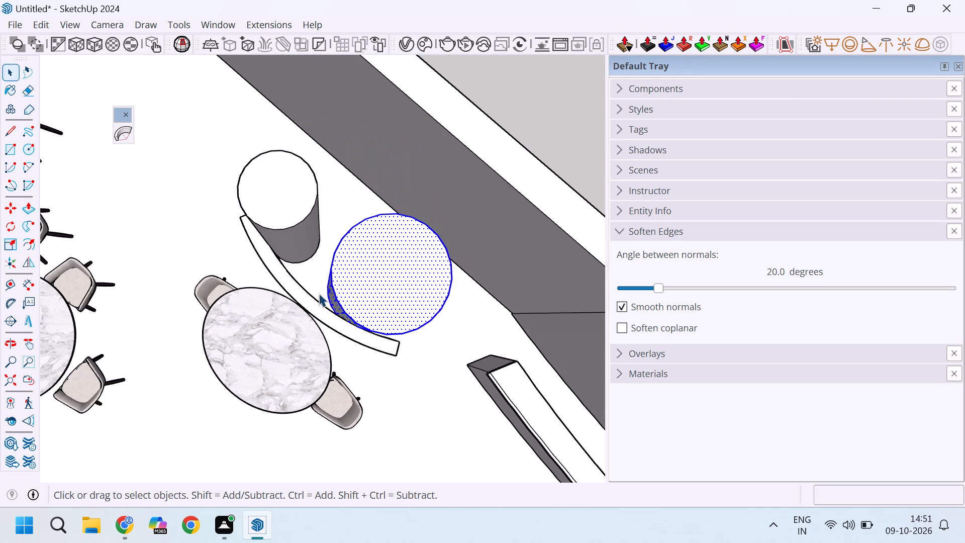
Delete the thinner rear column joined to the small curved partition, keeping the partition and its cap.
{"action": "scroll", "coordinate": [302, 212], "scroll_direction": "up", "scroll_amount": 3}
{"action": "key", "text": "space"}
{"action": "triple_click", "coordinate": [308, 209]}
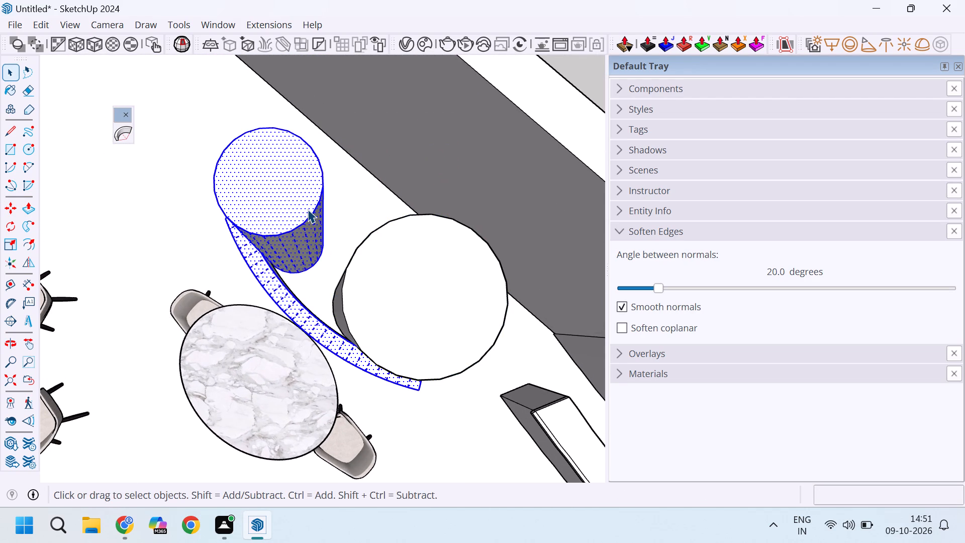
{"action": "middle_click_drag", "start_coordinate": [253, 261], "coordinate": [389, 159]}
{"action": "scroll", "coordinate": [253, 244], "scroll_direction": "up", "scroll_amount": 4}
{"action": "left_click", "coordinate": [165, 229]}
{"action": "scroll", "coordinate": [212, 257], "scroll_direction": "up", "scroll_amount": 3}
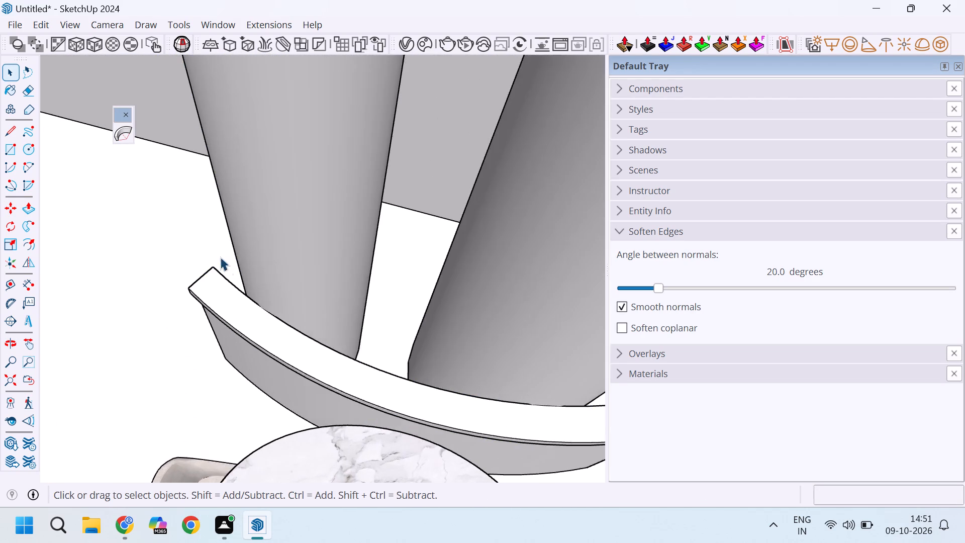
{"action": "middle_click", "coordinate": [271, 310]}
{"action": "double_click", "coordinate": [332, 254]}
{"action": "scroll", "coordinate": [332, 254], "scroll_direction": "down", "scroll_amount": 1}
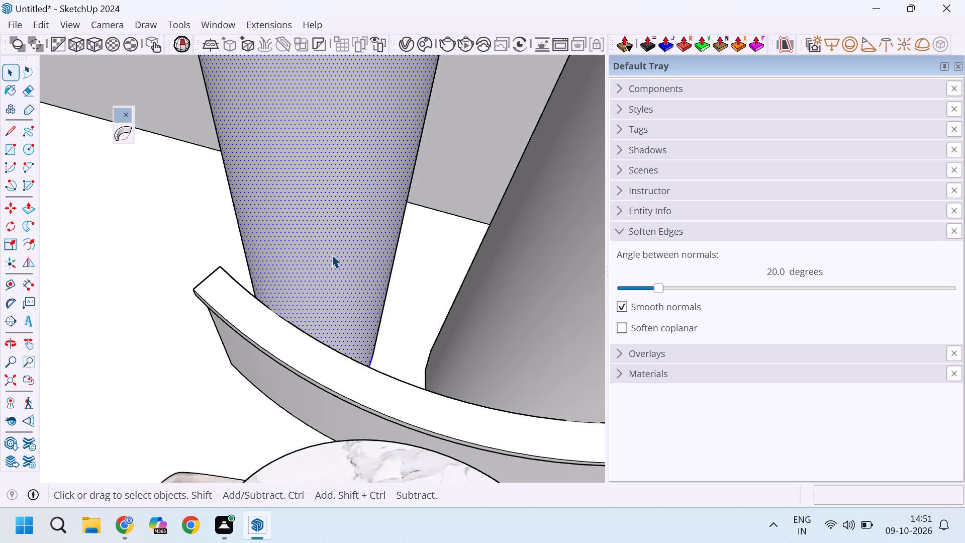
{"action": "scroll", "coordinate": [332, 254], "scroll_direction": "down", "scroll_amount": 2}
{"action": "key", "text": "Delete"}
{"action": "middle_click_drag", "start_coordinate": [332, 254], "coordinate": [86, 250]}
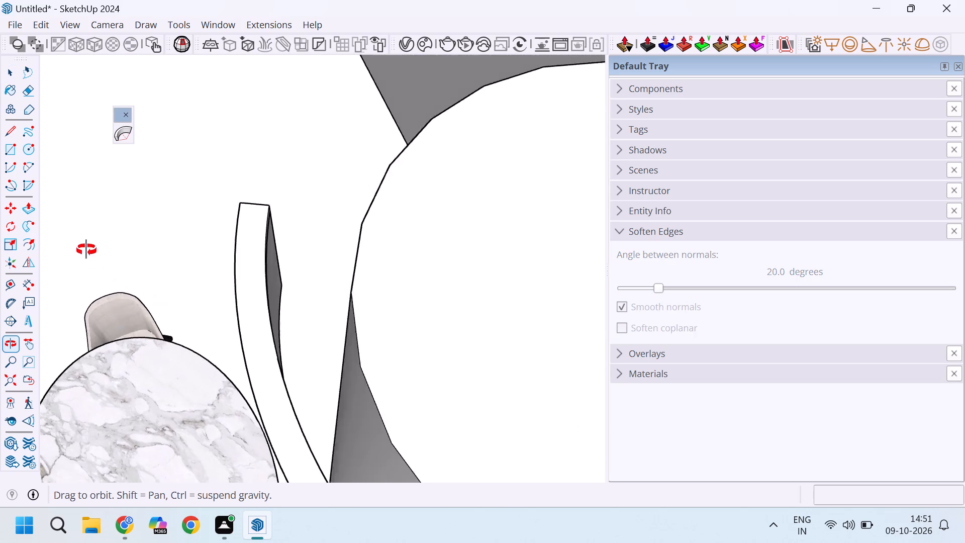
{"action": "middle_click_drag", "start_coordinate": [86, 250], "coordinate": [86, 251]}
Make the entire remaining thick column a group.
{"action": "scroll", "coordinate": [321, 199], "scroll_direction": "down", "scroll_amount": 11}
{"action": "triple_click", "coordinate": [403, 259]}
{"action": "right_click", "coordinate": [403, 259]}
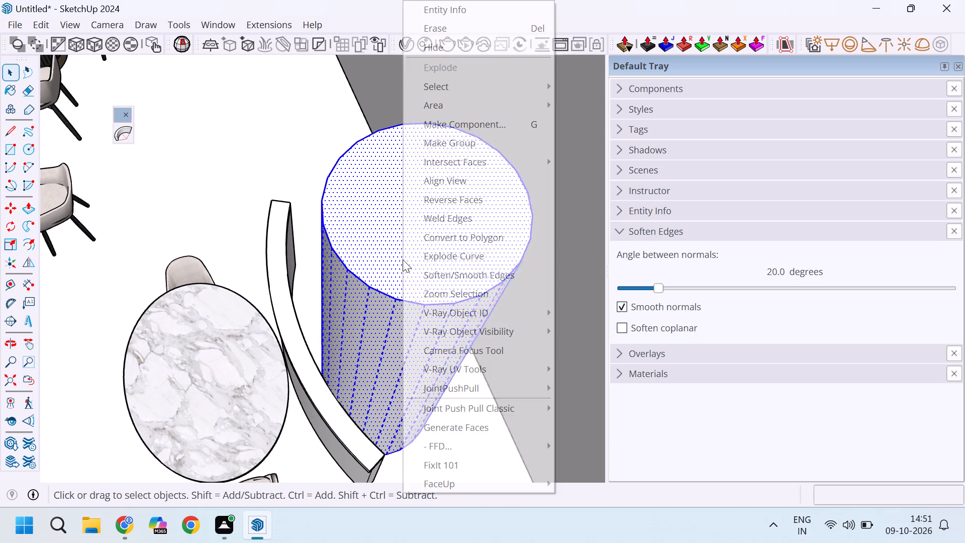
{"action": "left_click", "coordinate": [461, 146]}
Copy the grouped column about 2' 10 1/16" toward the open end of the small curved partition.
{"action": "scroll", "coordinate": [395, 297], "scroll_direction": "down", "scroll_amount": 3}
{"action": "middle_click_drag", "start_coordinate": [522, 330], "coordinate": [196, 330]}
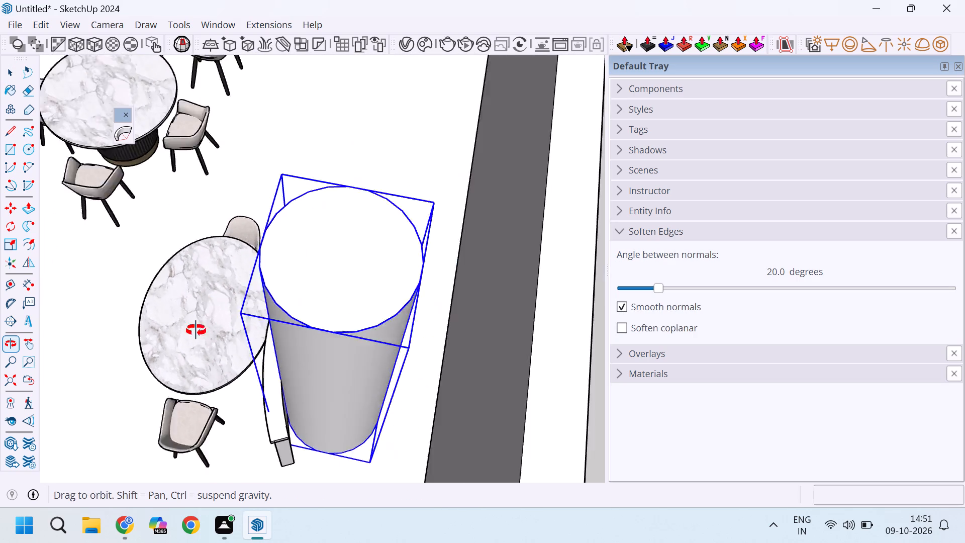
{"action": "middle_click_drag", "start_coordinate": [196, 330], "coordinate": [77, 330]}
{"action": "middle_click", "coordinate": [77, 330]}
{"action": "middle_click_drag", "start_coordinate": [319, 267], "coordinate": [210, 318]}
{"action": "scroll", "coordinate": [292, 309], "scroll_direction": "up", "scroll_amount": 1}
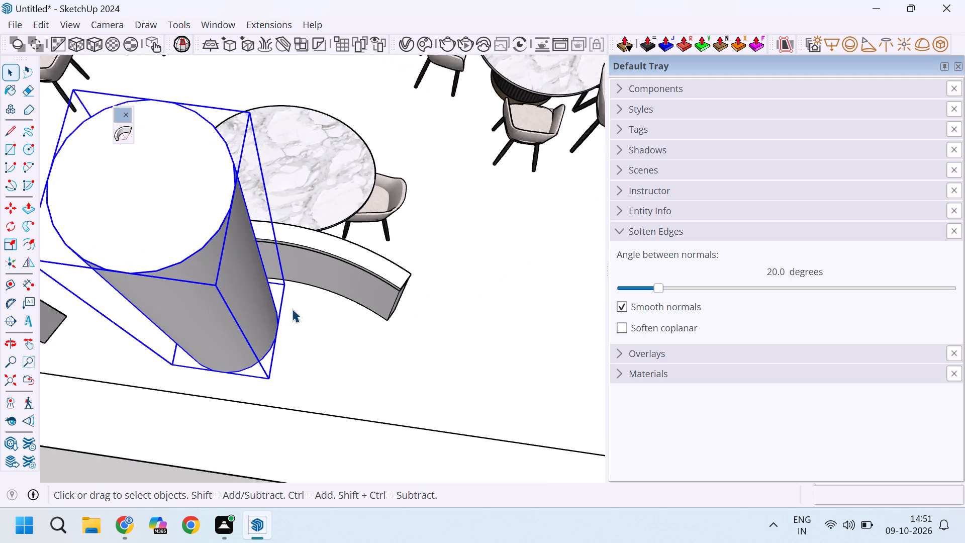
{"action": "scroll", "coordinate": [292, 309], "scroll_direction": "up", "scroll_amount": 4}
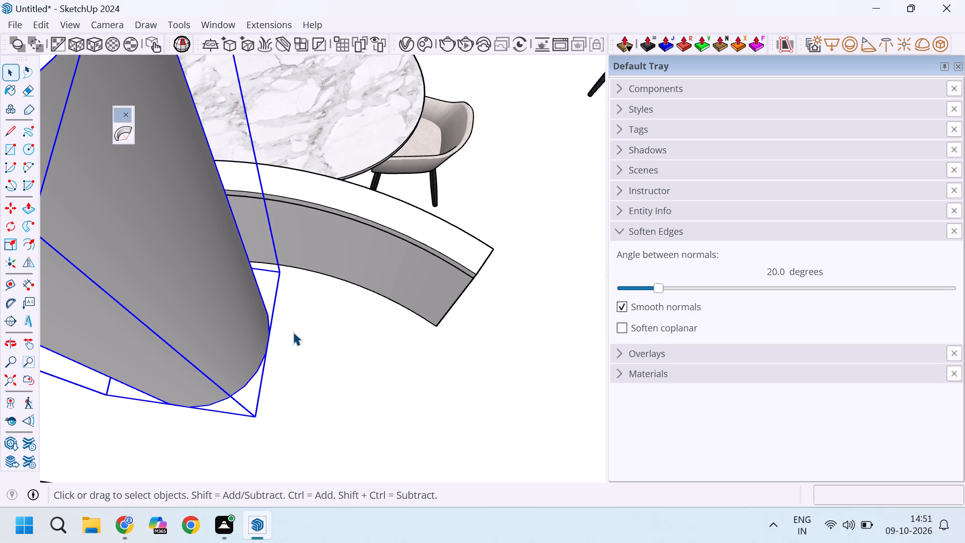
{"action": "key", "text": "m"}
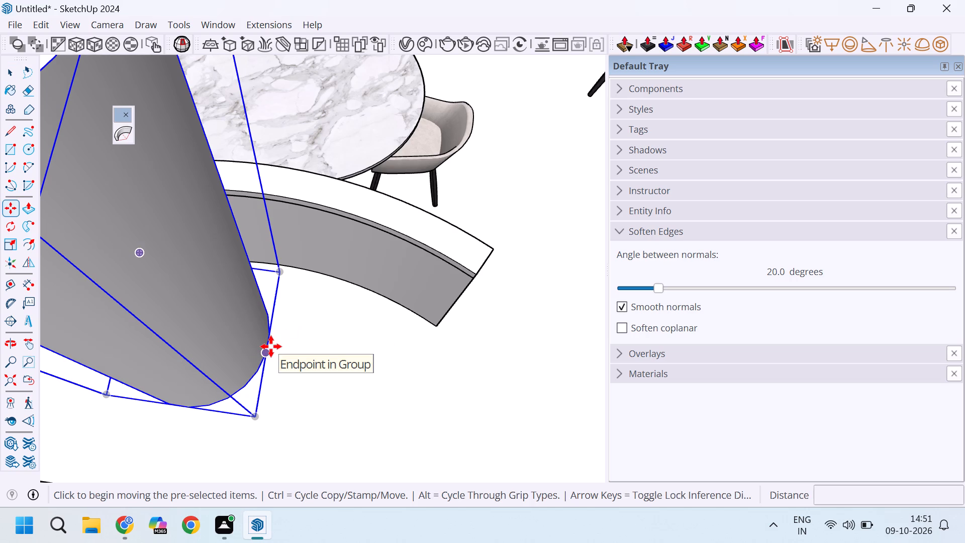
{"action": "left_click", "coordinate": [271, 346]}
{"action": "scroll", "coordinate": [358, 379], "scroll_direction": "down", "scroll_amount": 4}
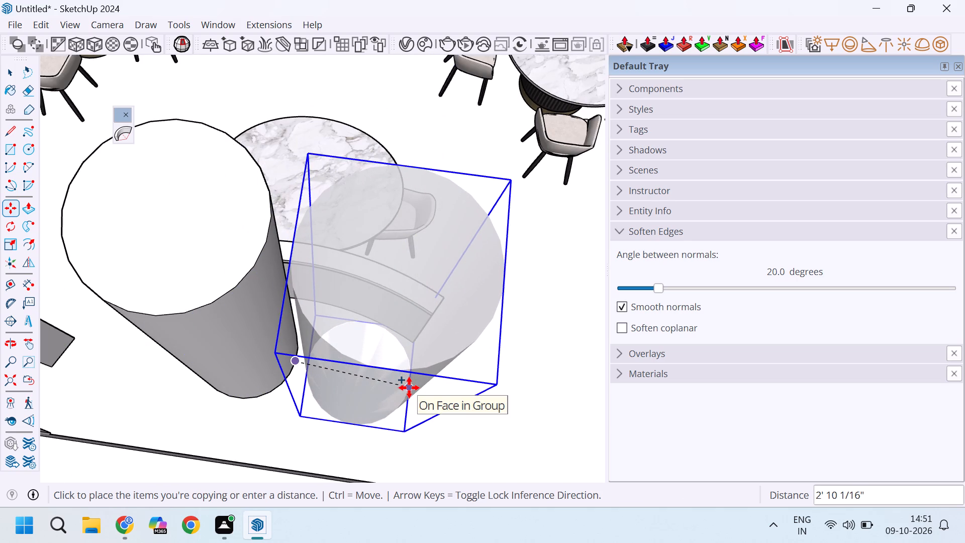
{"action": "left_click", "coordinate": [409, 388]}
Move the copied column about 1 1/4" closer to the inner face of the small curved partition.
{"action": "middle_click_drag", "start_coordinate": [340, 398], "coordinate": [542, 490]}
{"action": "middle_click_drag", "start_coordinate": [370, 257], "coordinate": [502, 206]}
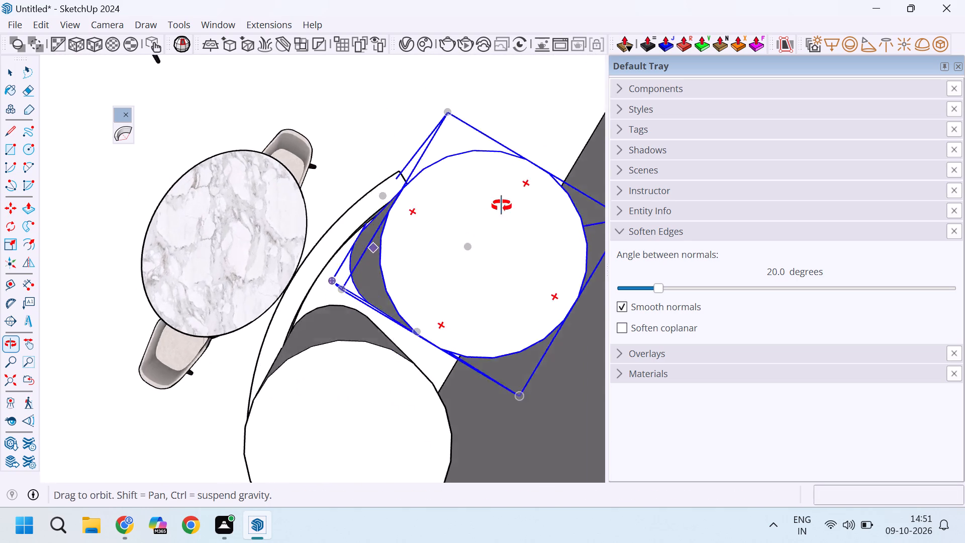
{"action": "middle_click_drag", "start_coordinate": [502, 206], "coordinate": [508, 159]}
{"action": "middle_click_drag", "start_coordinate": [302, 286], "coordinate": [584, 284]}
{"action": "scroll", "coordinate": [370, 272], "scroll_direction": "up", "scroll_amount": 9}
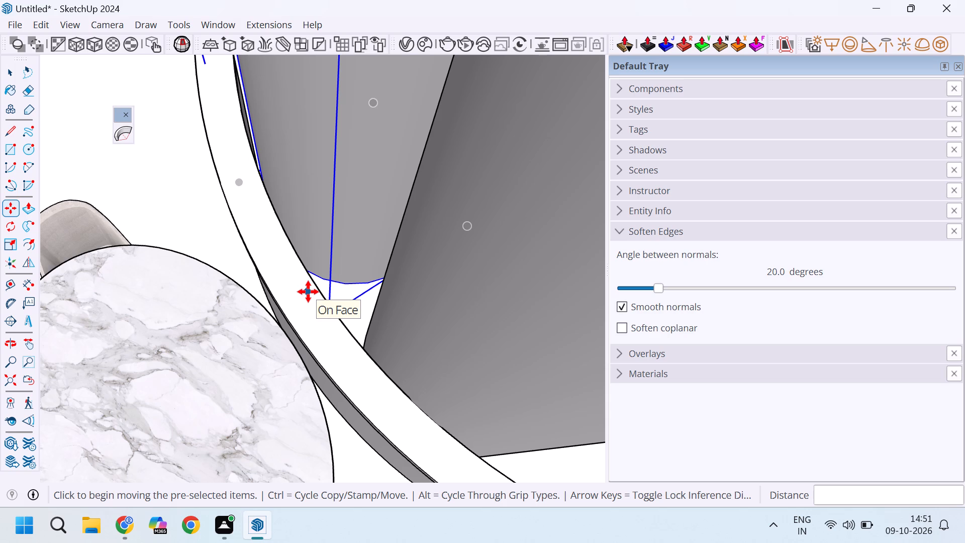
{"action": "scroll", "coordinate": [263, 295], "scroll_direction": "down", "scroll_amount": 4}
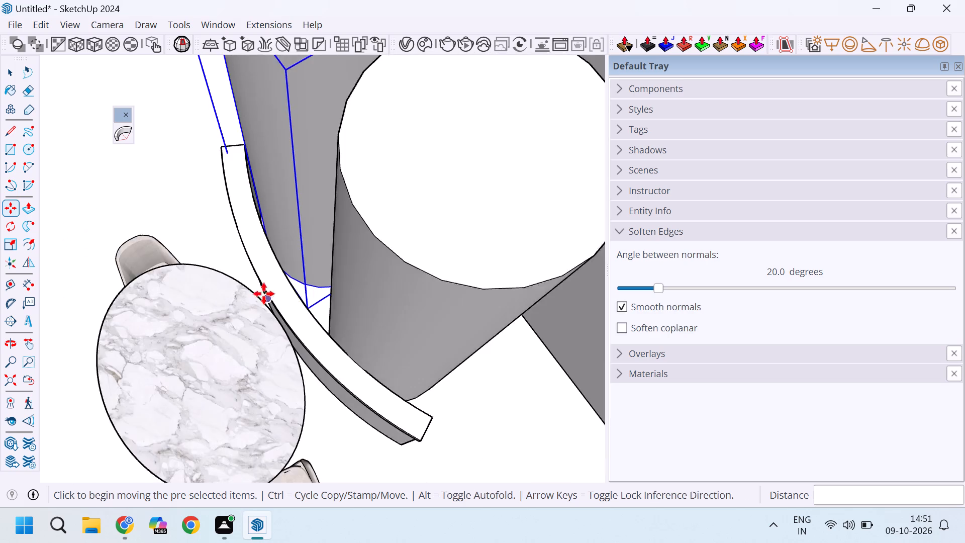
{"action": "scroll", "coordinate": [264, 294], "scroll_direction": "down", "scroll_amount": 5}
{"action": "middle_click_drag", "start_coordinate": [298, 292], "coordinate": [229, 331]}
{"action": "scroll", "coordinate": [247, 288], "scroll_direction": "up", "scroll_amount": 9}
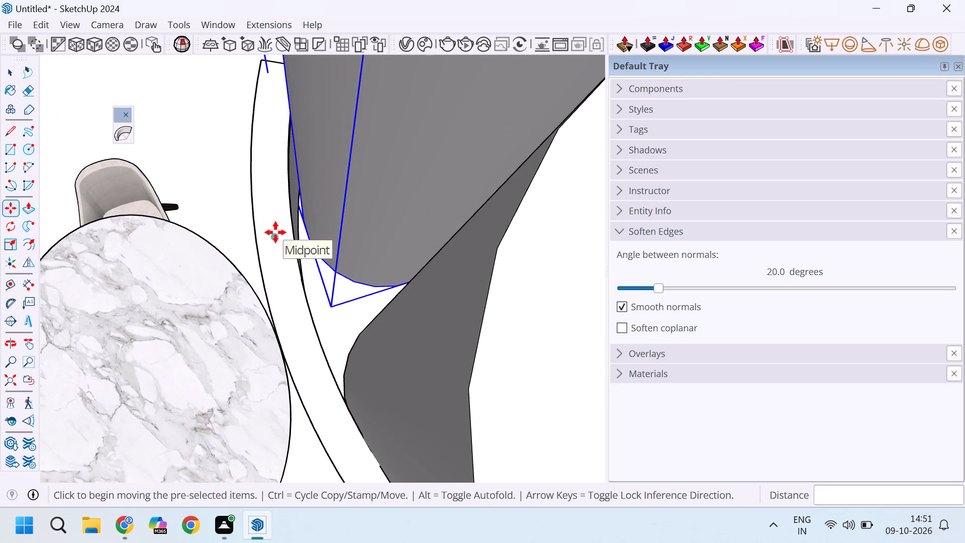
{"action": "scroll", "coordinate": [300, 216], "scroll_direction": "up", "scroll_amount": 11}
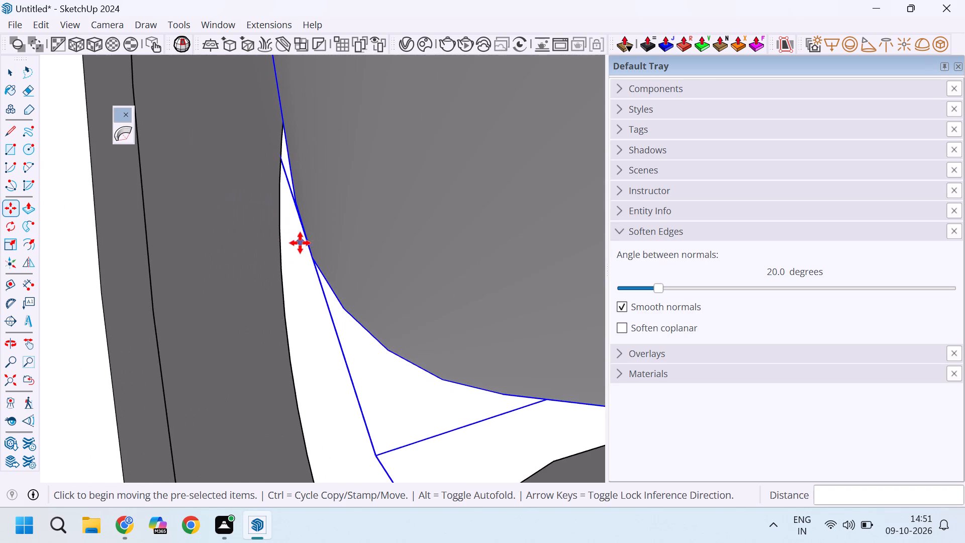
{"action": "left_click", "coordinate": [313, 243]}
{"action": "left_click", "coordinate": [289, 243]}
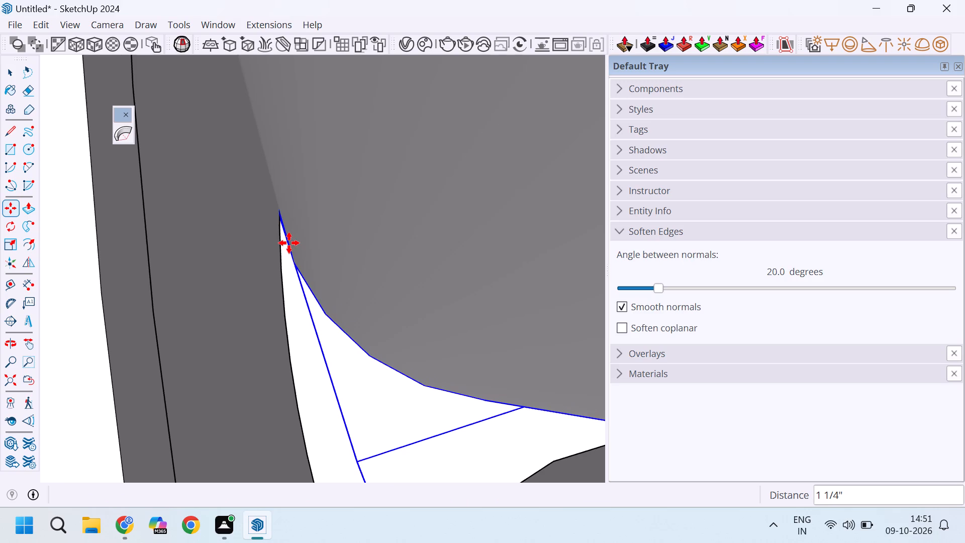
{"action": "scroll", "coordinate": [329, 256], "scroll_direction": "down", "scroll_amount": 20}
{"action": "key", "text": "space"}
Examine the two thick columns behind the small curved partition from above and from the dining side.
{"action": "scroll", "coordinate": [345, 264], "scroll_direction": "down", "scroll_amount": 15}
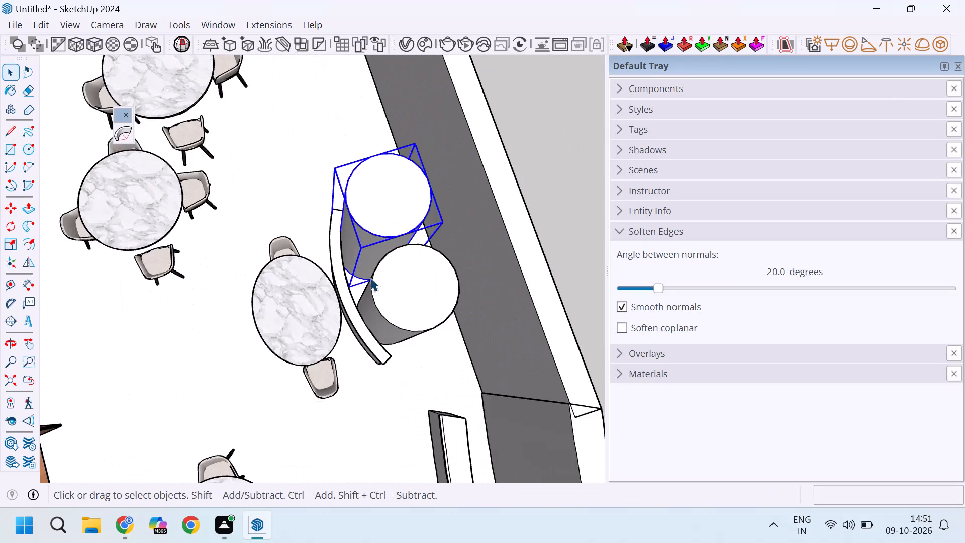
{"action": "middle_click_drag", "start_coordinate": [382, 301], "coordinate": [394, 225]}
{"action": "left_click", "coordinate": [551, 156]}
{"action": "middle_click_drag", "start_coordinate": [485, 242], "coordinate": [505, 87]}
{"action": "middle_click_drag", "start_coordinate": [506, 87], "coordinate": [512, 87]}
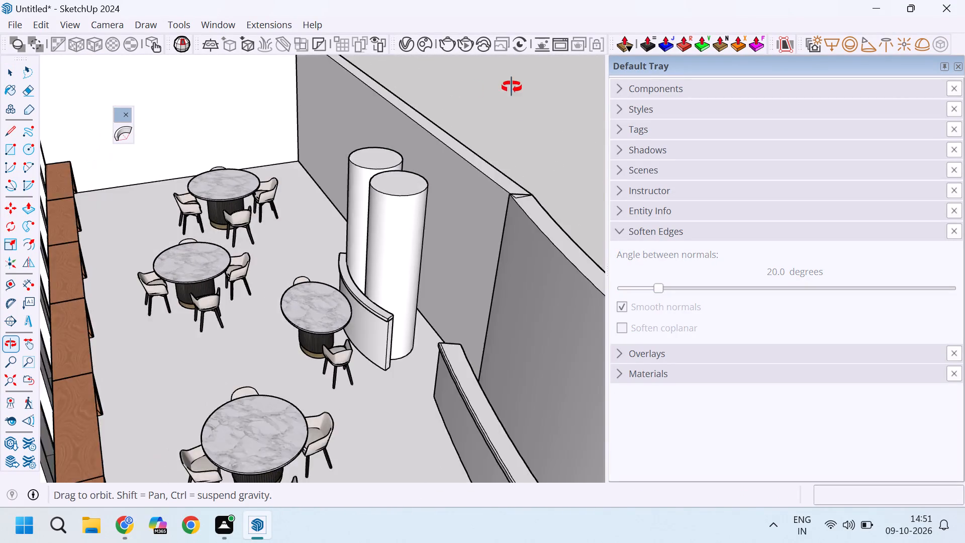
{"action": "middle_click_drag", "start_coordinate": [512, 87], "coordinate": [516, 87]}
{"action": "scroll", "coordinate": [347, 179], "scroll_direction": "down", "scroll_amount": 4}
{"action": "scroll", "coordinate": [367, 274], "scroll_direction": "up", "scroll_amount": 3}
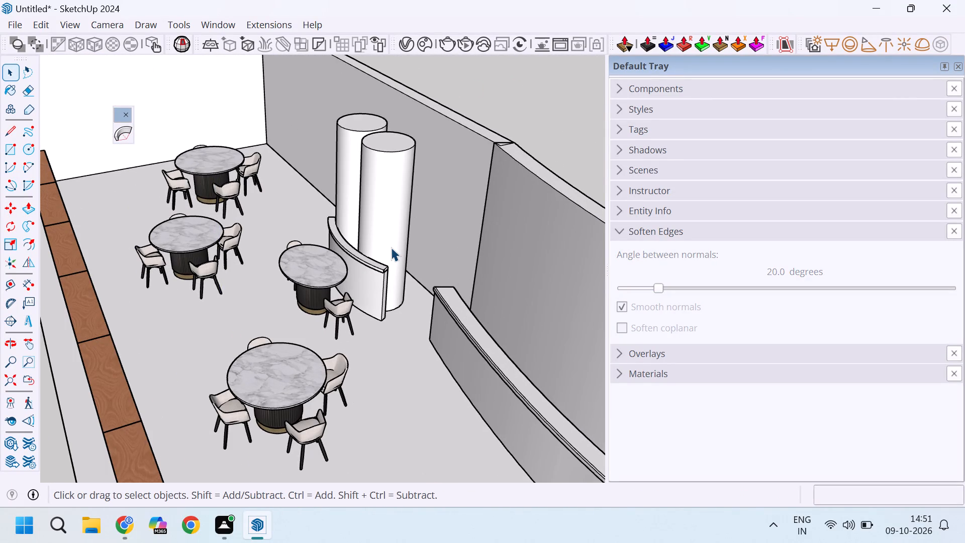
Review the whole café layout from outside, along the wooden counter and from eye level at the open end.
{"action": "scroll", "coordinate": [388, 244], "scroll_direction": "down", "scroll_amount": 8}
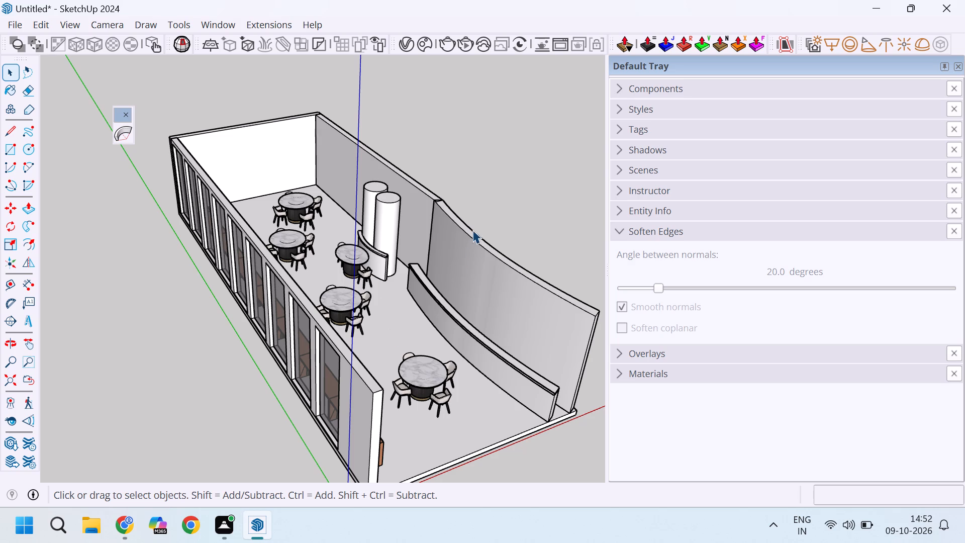
{"action": "middle_click_drag", "start_coordinate": [410, 287], "coordinate": [218, 308]}
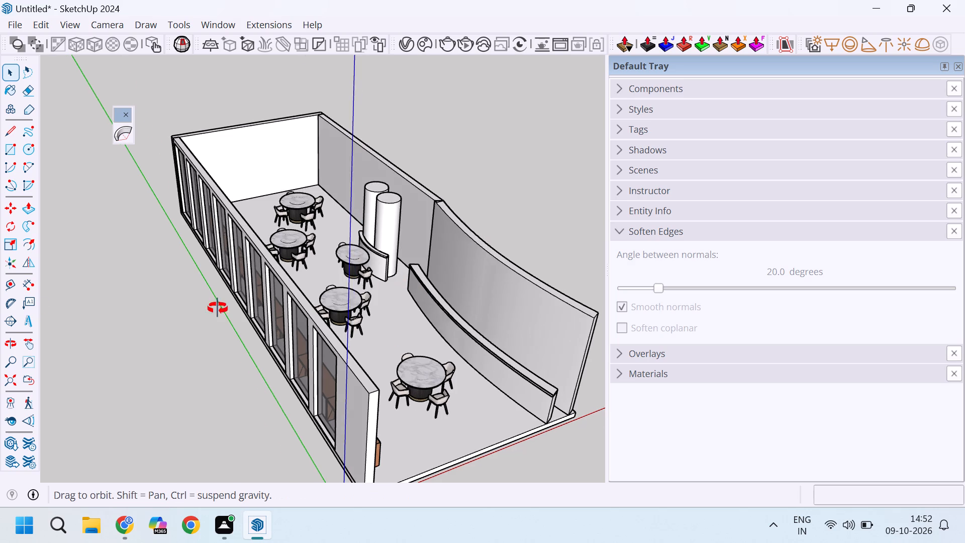
{"action": "middle_click_drag", "start_coordinate": [218, 308], "coordinate": [222, 286]}
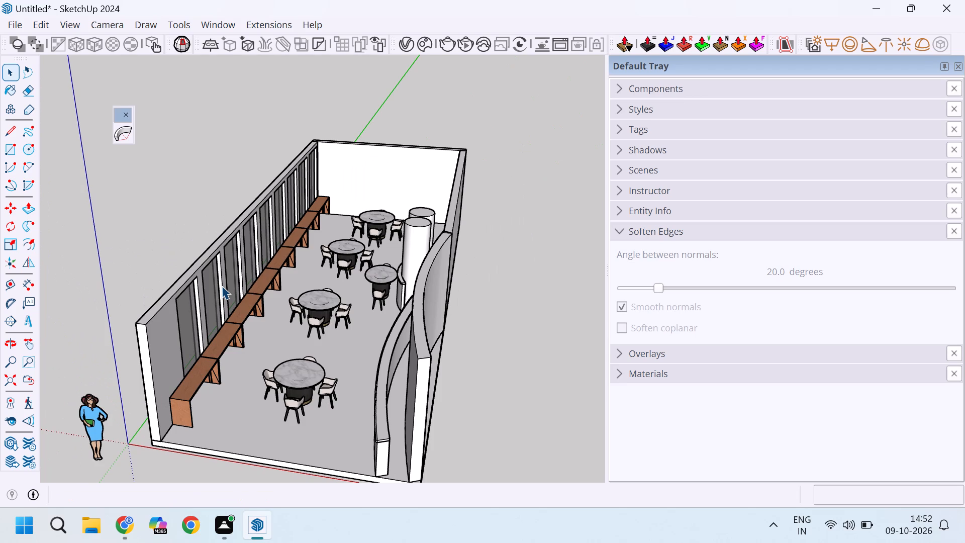
{"action": "scroll", "coordinate": [175, 357], "scroll_direction": "up", "scroll_amount": 3}
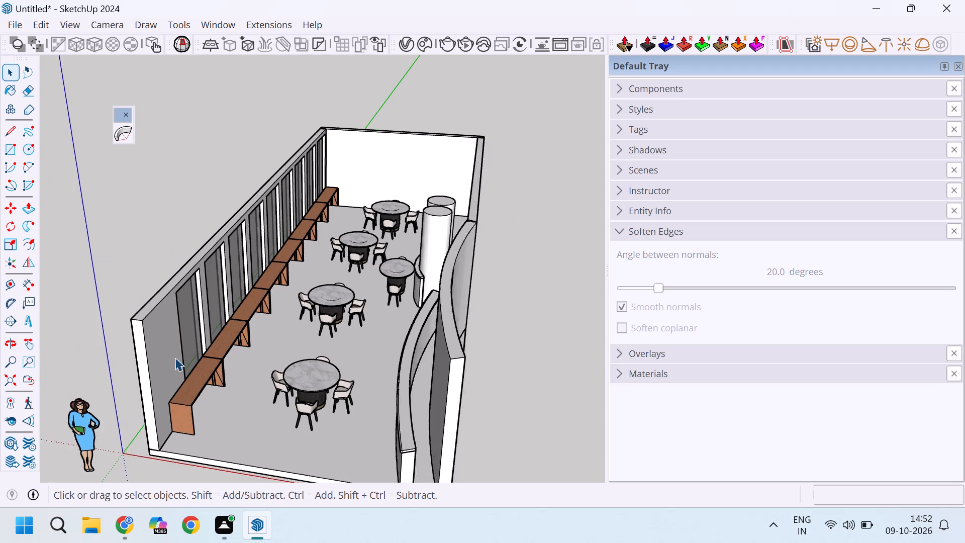
{"action": "scroll", "coordinate": [175, 357], "scroll_direction": "up", "scroll_amount": 1}
{"action": "scroll", "coordinate": [240, 351], "scroll_direction": "up", "scroll_amount": 3}
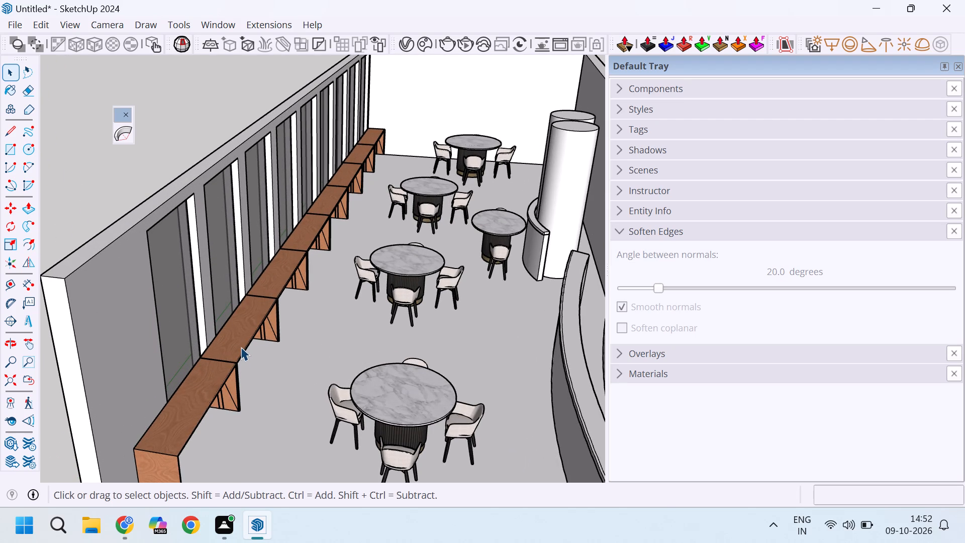
{"action": "middle_click_drag", "start_coordinate": [371, 314], "coordinate": [463, 226]}
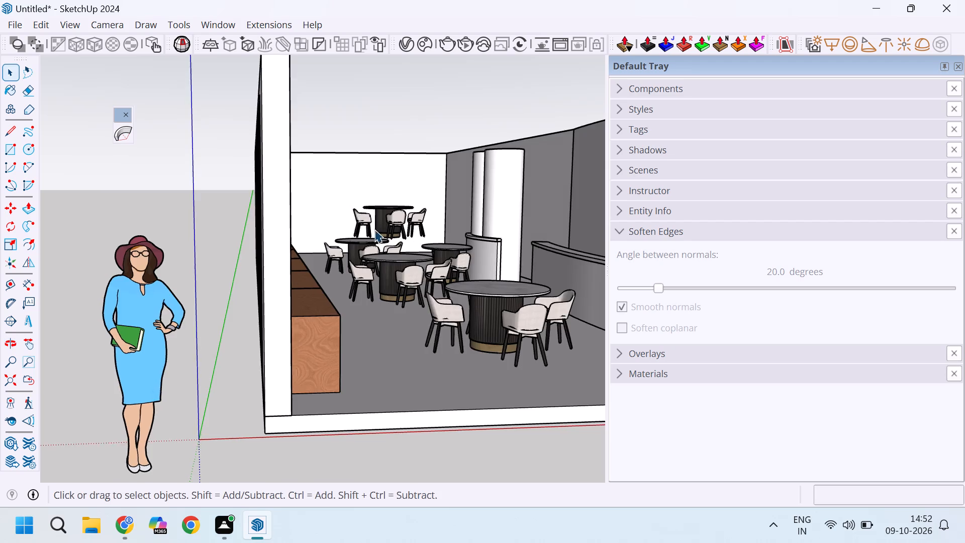
Move the four-chair dining set between the counter and the long curved wall about 1' 6 3/4" toward the café's open end.
{"action": "scroll", "coordinate": [374, 229], "scroll_direction": "down", "scroll_amount": 5}
{"action": "middle_click_drag", "start_coordinate": [467, 236], "coordinate": [389, 271]}
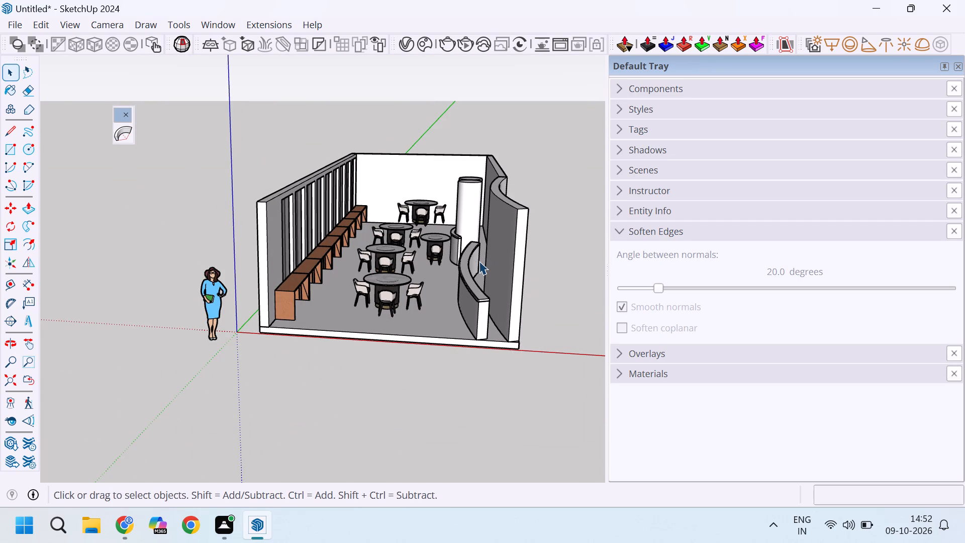
{"action": "scroll", "coordinate": [471, 260], "scroll_direction": "up", "scroll_amount": 6}
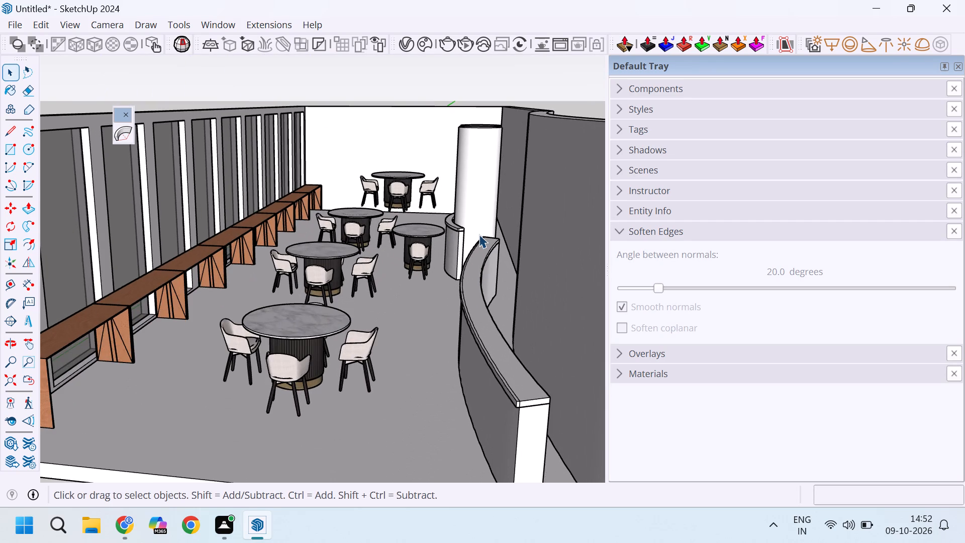
{"action": "scroll", "coordinate": [479, 234], "scroll_direction": "up", "scroll_amount": 2}
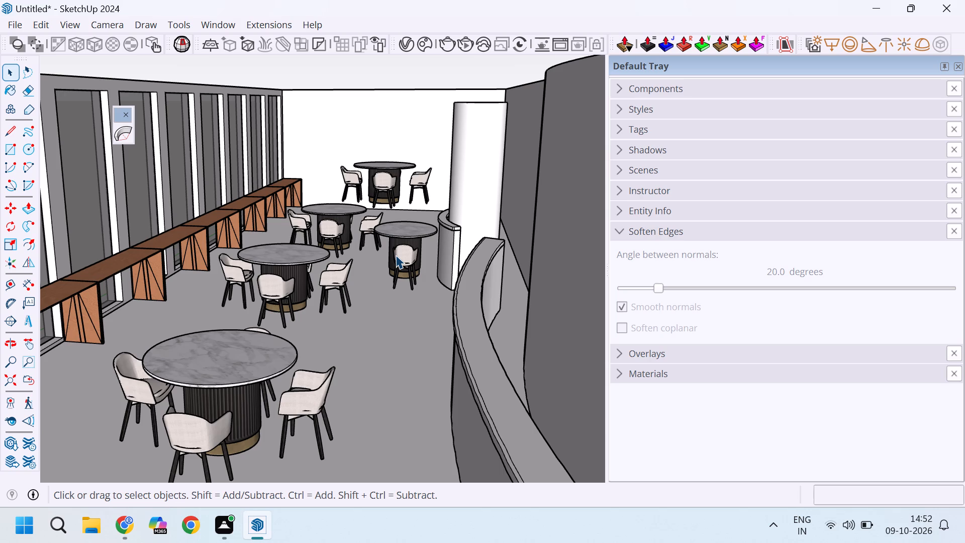
{"action": "middle_click_drag", "start_coordinate": [342, 239], "coordinate": [376, 376]}
{"action": "scroll", "coordinate": [288, 250], "scroll_direction": "down", "scroll_amount": 4}
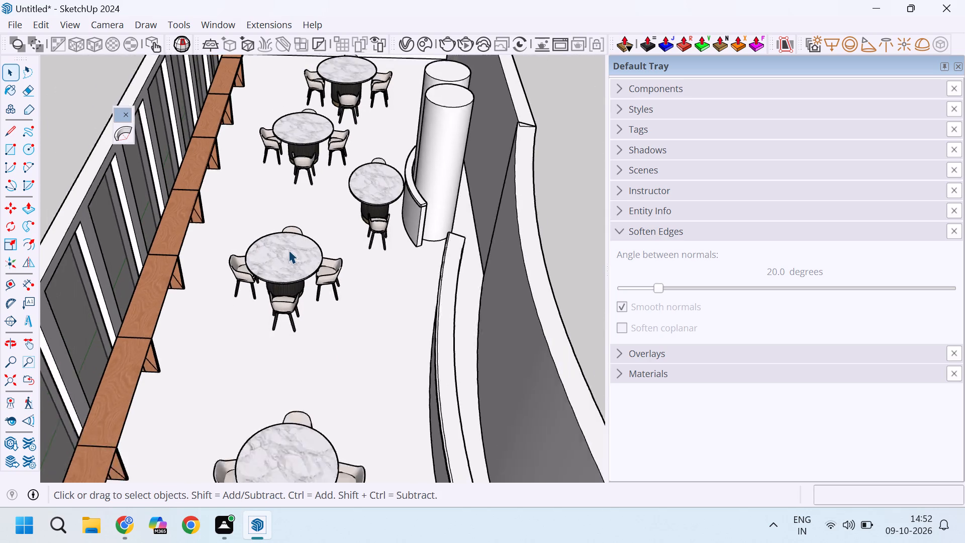
{"action": "left_click", "coordinate": [280, 294]}
{"action": "scroll", "coordinate": [280, 294], "scroll_direction": "up", "scroll_amount": 4}
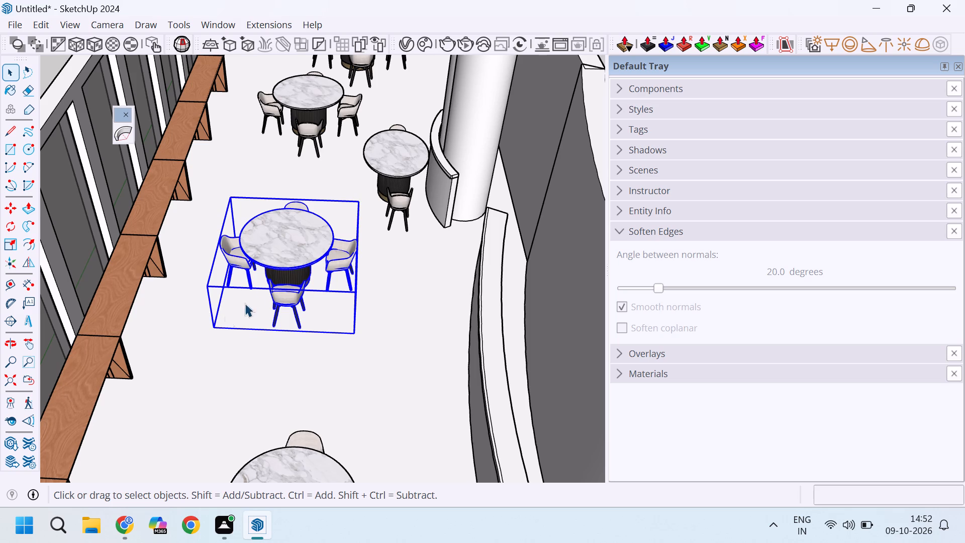
{"action": "key", "text": "m"}
{"action": "left_click", "coordinate": [215, 331]}
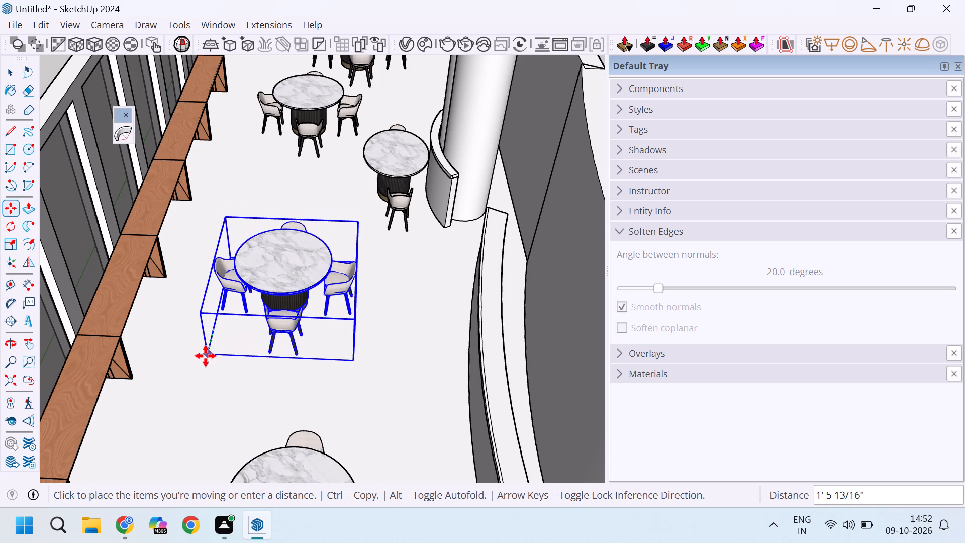
{"action": "left_click", "coordinate": [206, 356]}
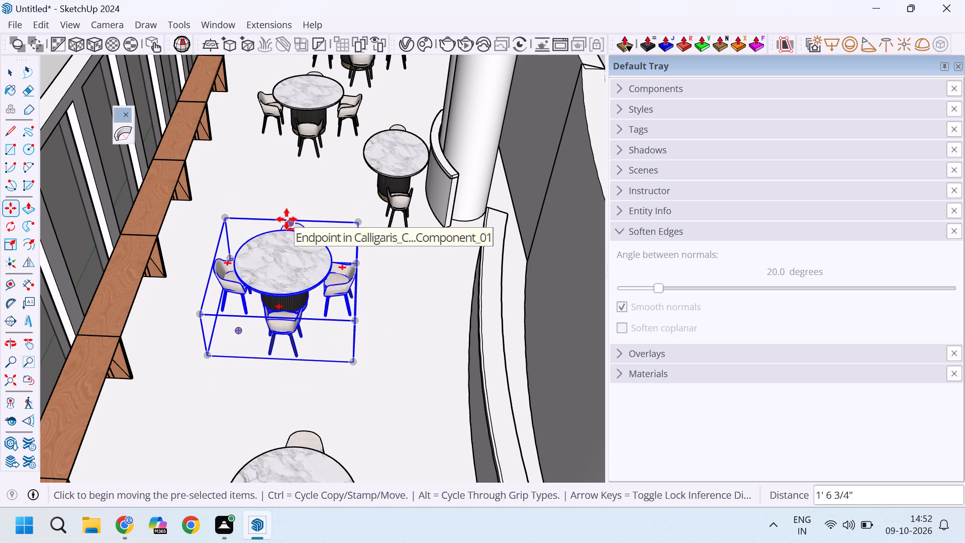
{"action": "key", "text": "space"}
Draw an S-curve of two joined arcs on the floor behind the moved set, spans about 3' 9" and 4', bulges about 6" and 5 1/2".
{"action": "middle_click_drag", "start_coordinate": [253, 188], "coordinate": [271, 217]}
{"action": "scroll", "coordinate": [260, 202], "scroll_direction": "up", "scroll_amount": 2}
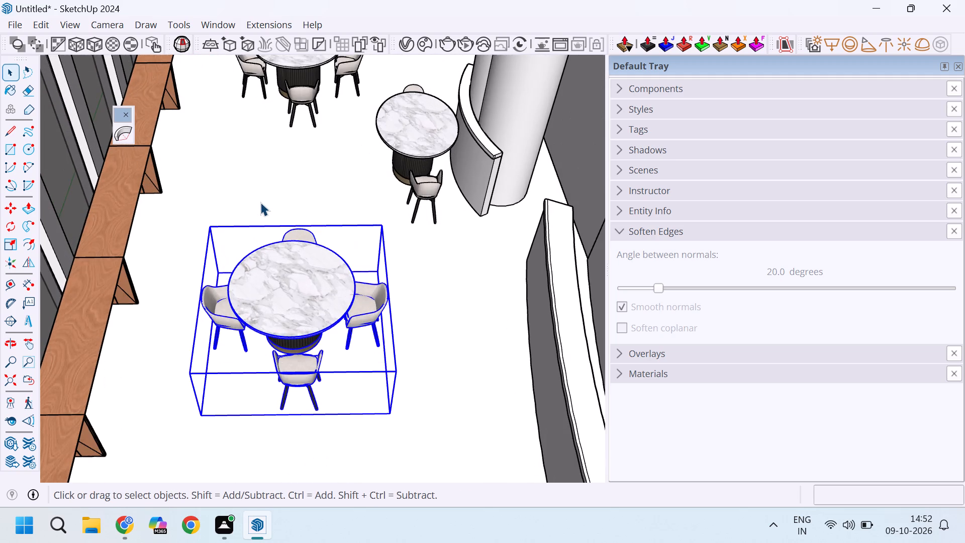
{"action": "scroll", "coordinate": [228, 165], "scroll_direction": "up", "scroll_amount": 2}
{"action": "scroll", "coordinate": [224, 221], "scroll_direction": "down", "scroll_amount": 2}
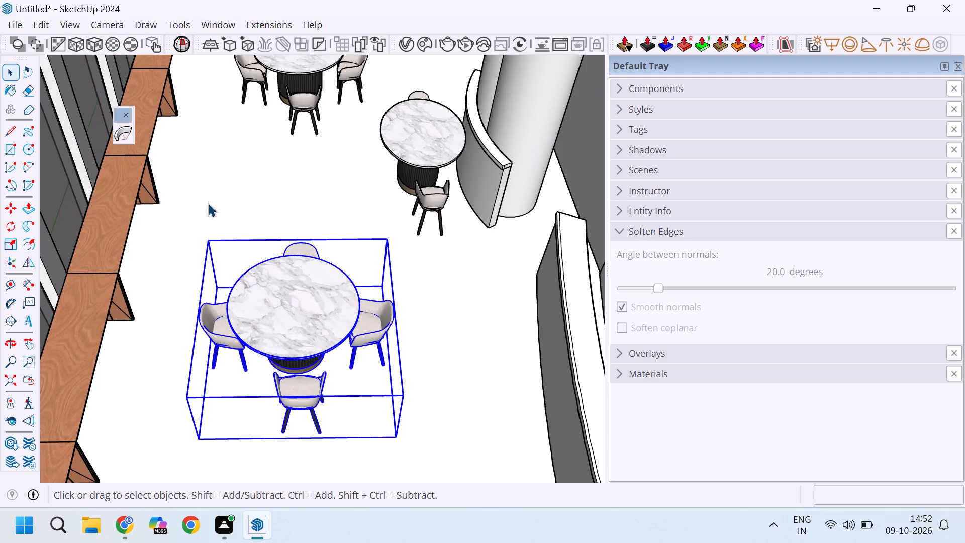
{"action": "scroll", "coordinate": [224, 195], "scroll_direction": "up", "scroll_amount": 2}
{"action": "left_click", "coordinate": [202, 212]}
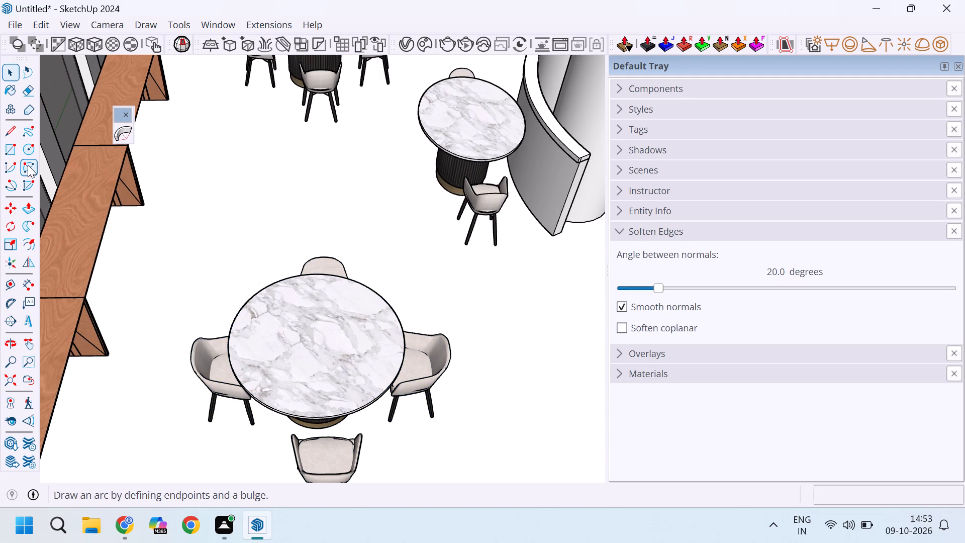
{"action": "left_click", "coordinate": [28, 165]}
{"action": "left_click", "coordinate": [215, 223]}
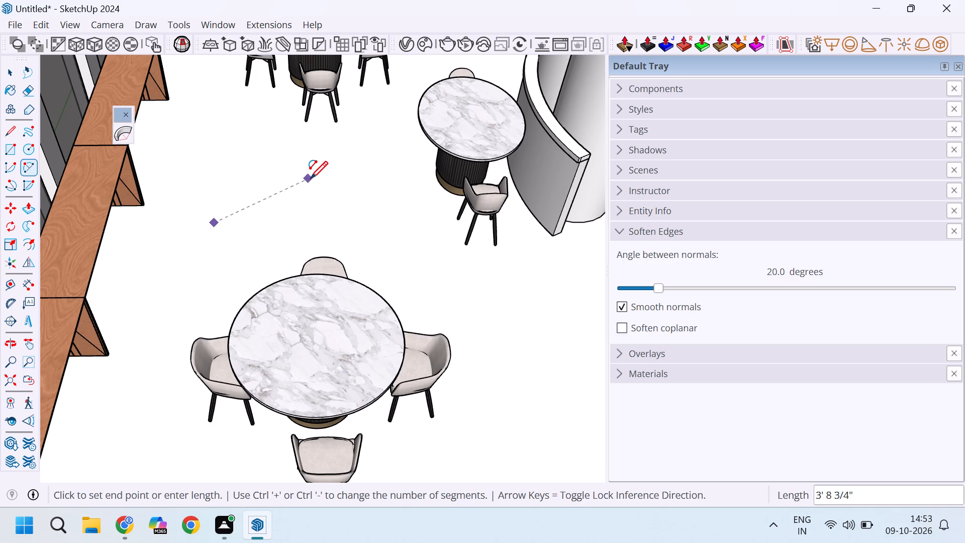
{"action": "left_click", "coordinate": [310, 178]}
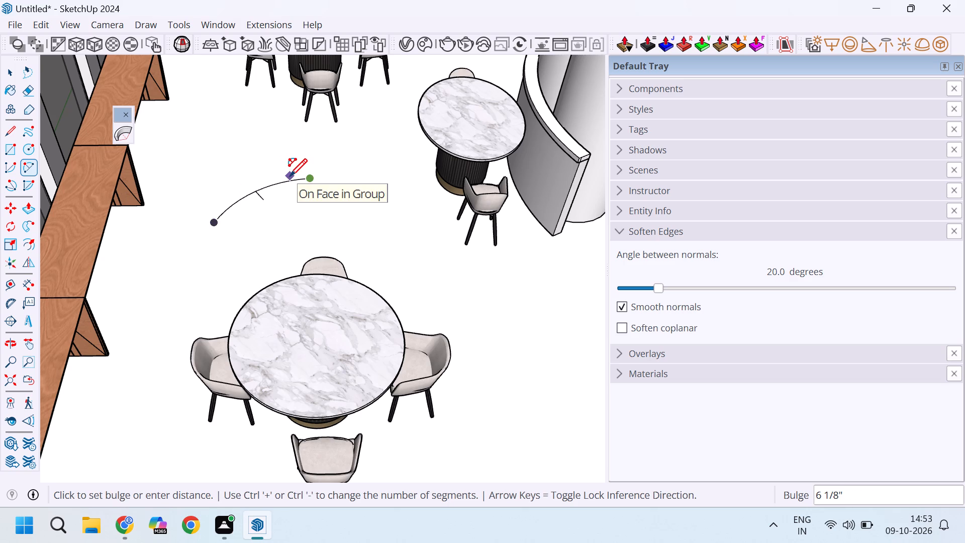
{"action": "left_click", "coordinate": [289, 176]}
{"action": "left_click", "coordinate": [310, 177]}
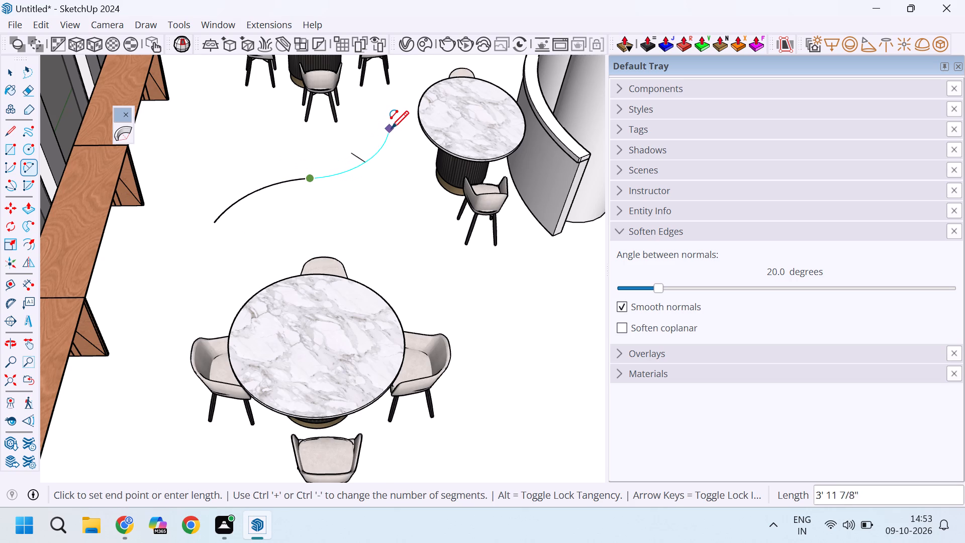
{"action": "left_click", "coordinate": [396, 122]}
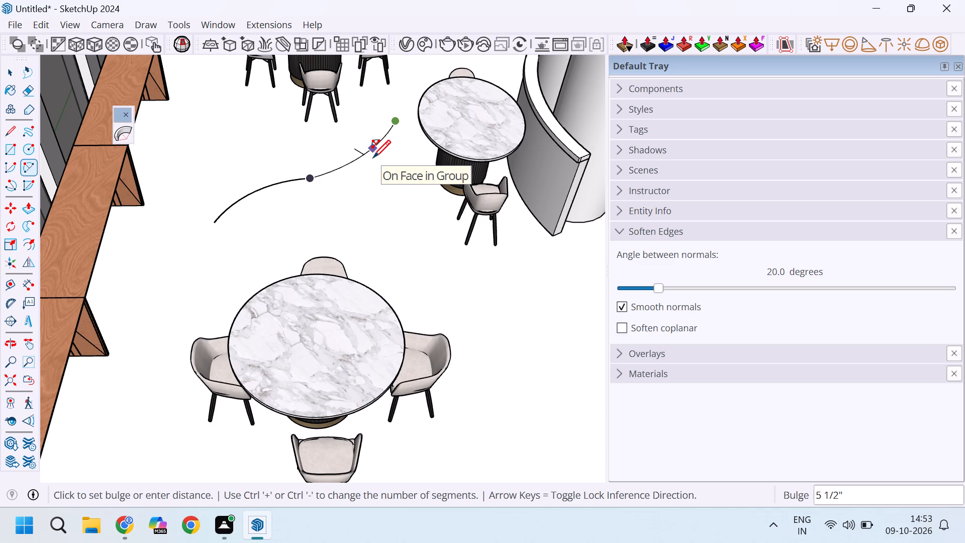
{"action": "left_click", "coordinate": [374, 158]}
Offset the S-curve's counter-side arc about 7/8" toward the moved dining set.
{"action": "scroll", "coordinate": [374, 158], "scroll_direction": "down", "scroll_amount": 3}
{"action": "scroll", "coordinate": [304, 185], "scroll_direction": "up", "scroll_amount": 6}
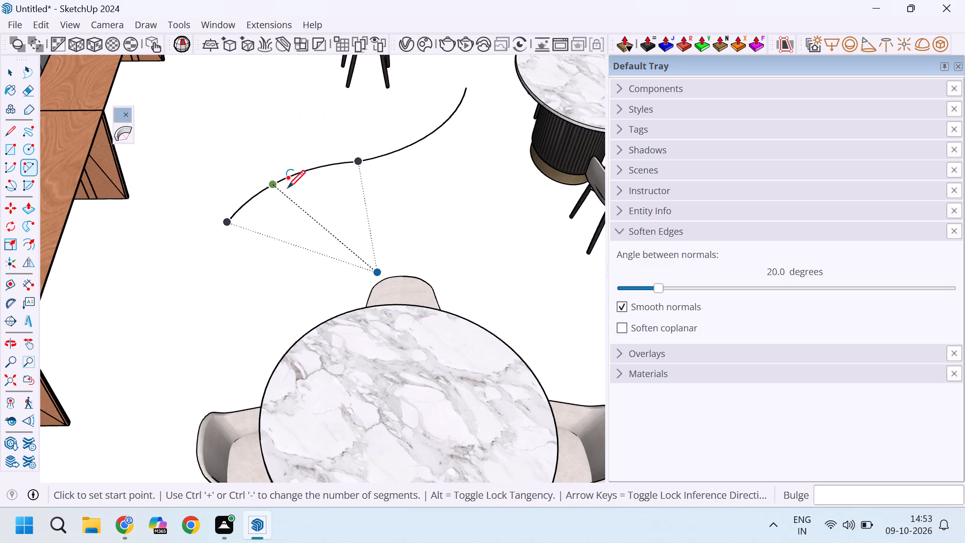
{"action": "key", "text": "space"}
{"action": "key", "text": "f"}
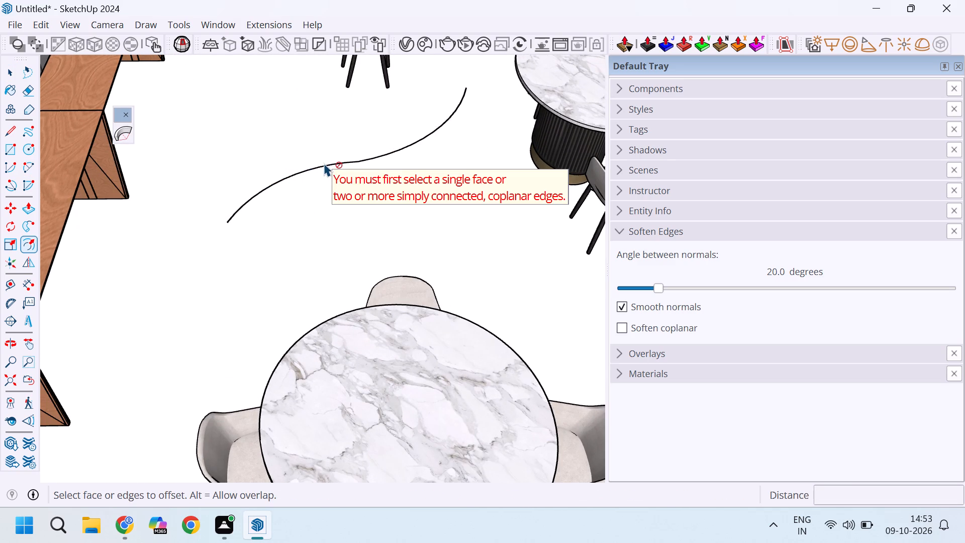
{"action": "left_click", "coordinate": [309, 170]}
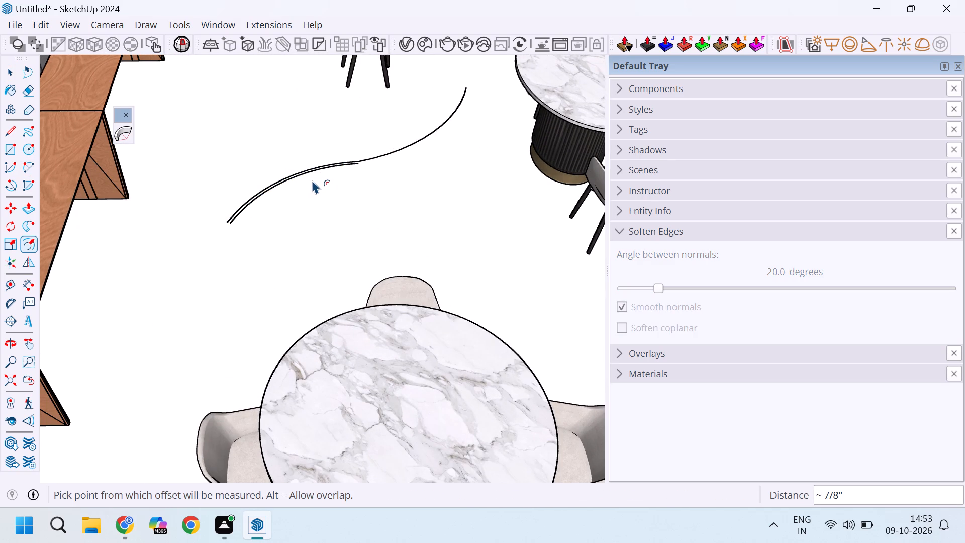
Offset the S-curve's other arc, the one nearer the small curved partition, by 2" on the moved dining set's side.
{"action": "scroll", "coordinate": [312, 180], "scroll_direction": "up", "scroll_amount": 3}
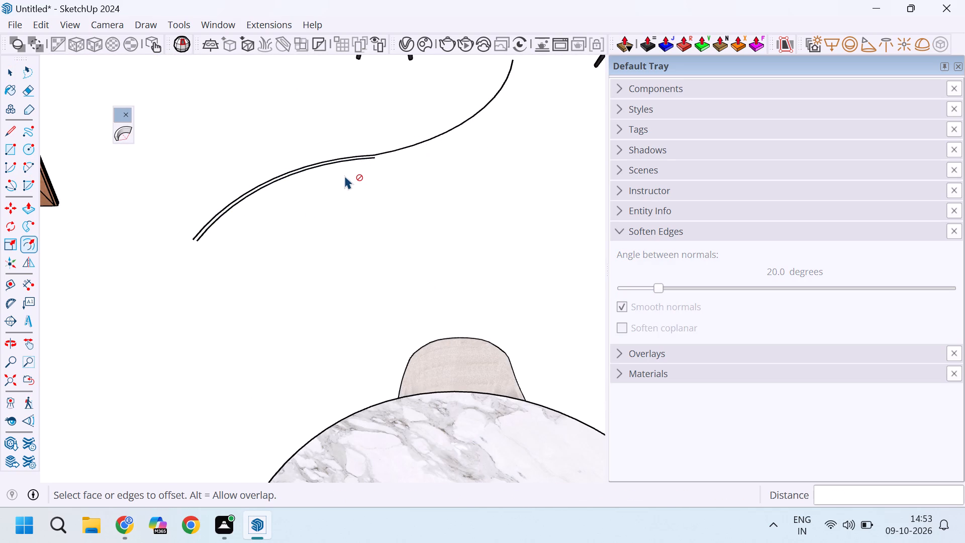
{"action": "left_click", "coordinate": [425, 138]}
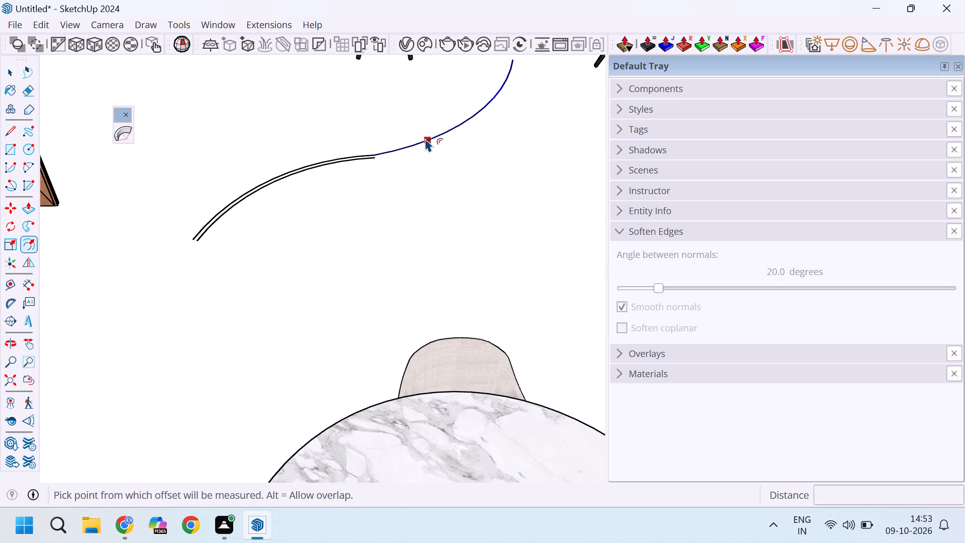
{"action": "scroll", "coordinate": [388, 154], "scroll_direction": "up", "scroll_amount": 8}
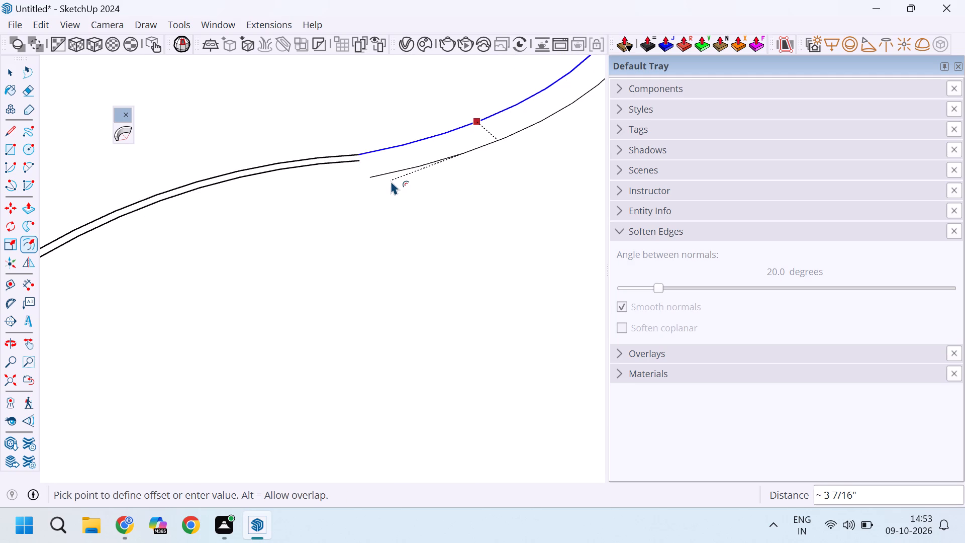
{"action": "scroll", "coordinate": [391, 181], "scroll_direction": "down", "scroll_amount": 4}
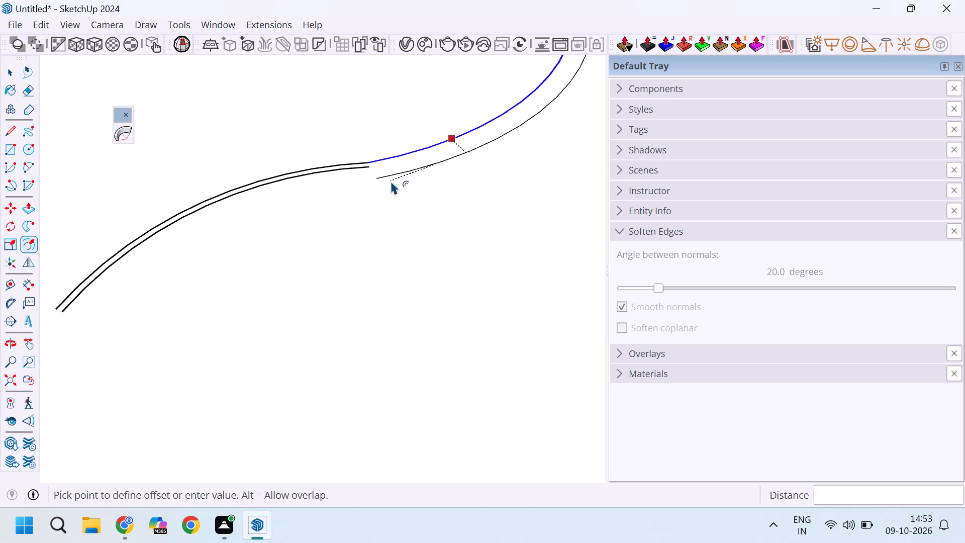
{"action": "key", "text": "2"}
{"action": "key", "text": "Return"}
{"action": "key", "text": "space"}
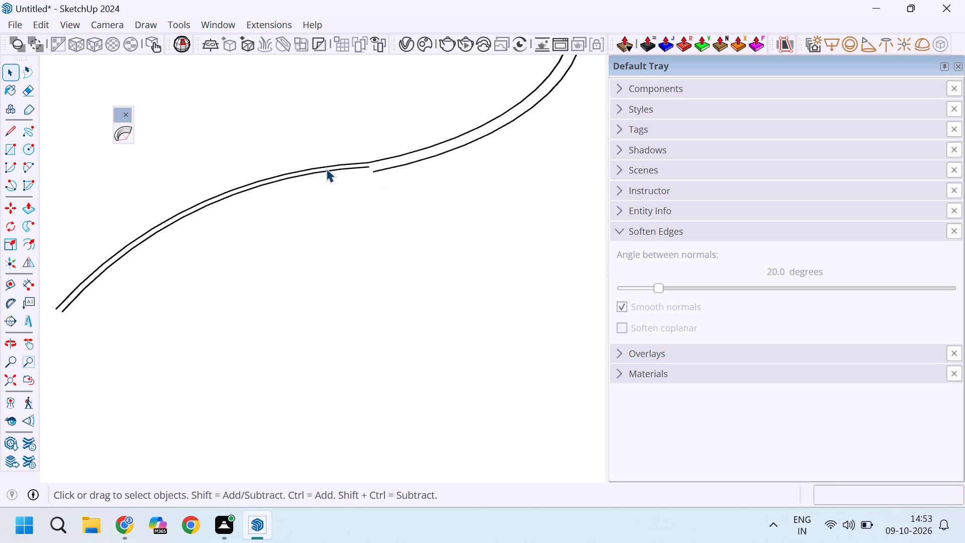
Replace the narrow offset of the counter-side arc with a 2" offset toward the moved dining set.
{"action": "left_click", "coordinate": [326, 168]}
{"action": "left_click", "coordinate": [321, 172]}
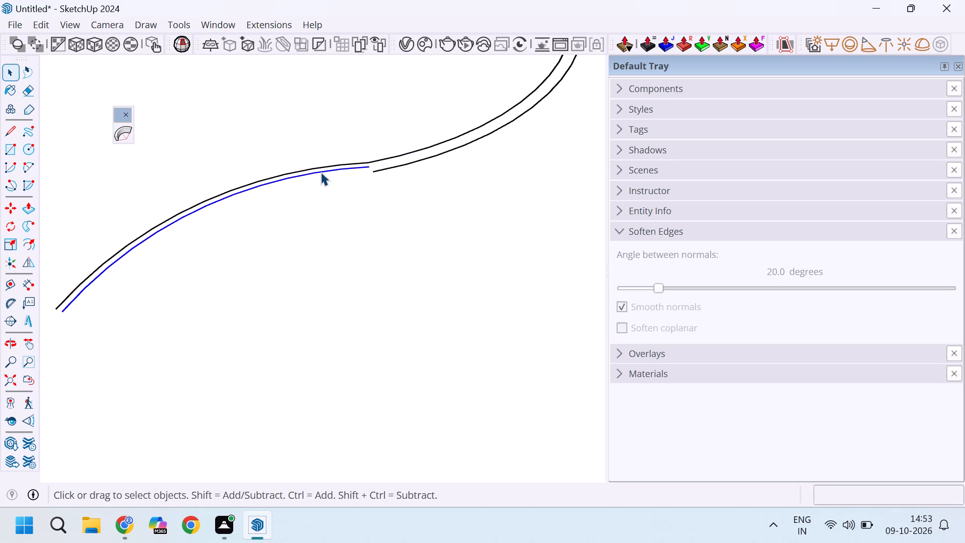
{"action": "key", "text": "Delete"}
{"action": "left_click", "coordinate": [321, 165]}
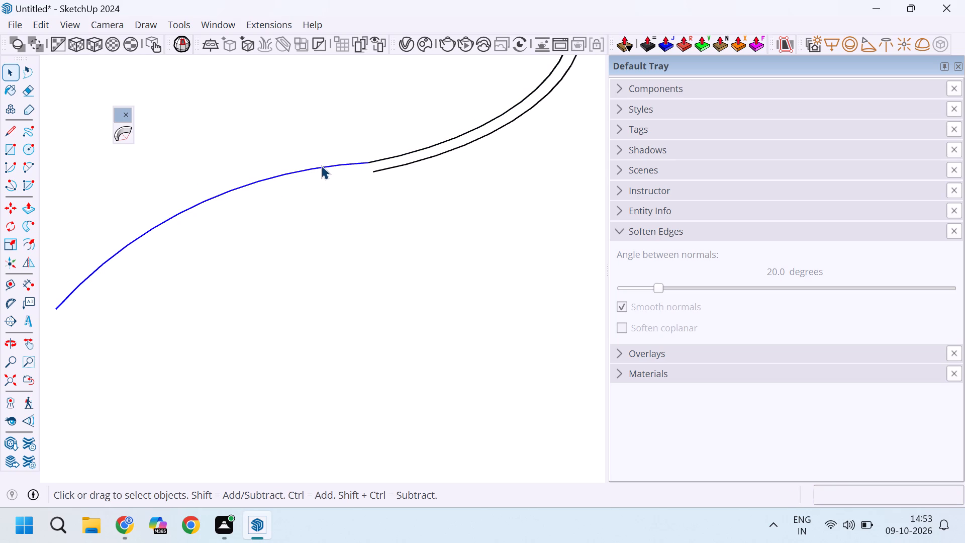
{"action": "key", "text": "m"}
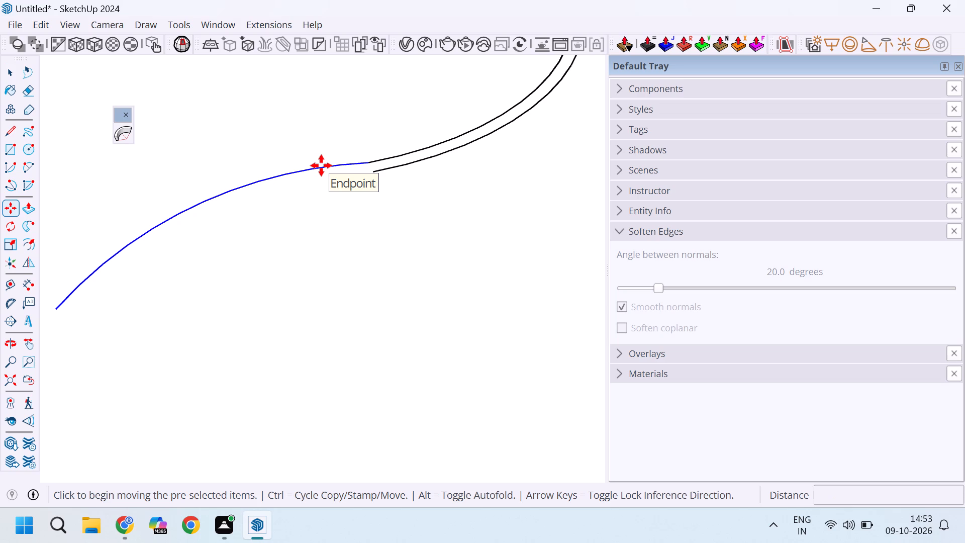
{"action": "key", "text": "f"}
{"action": "left_click", "coordinate": [321, 165]}
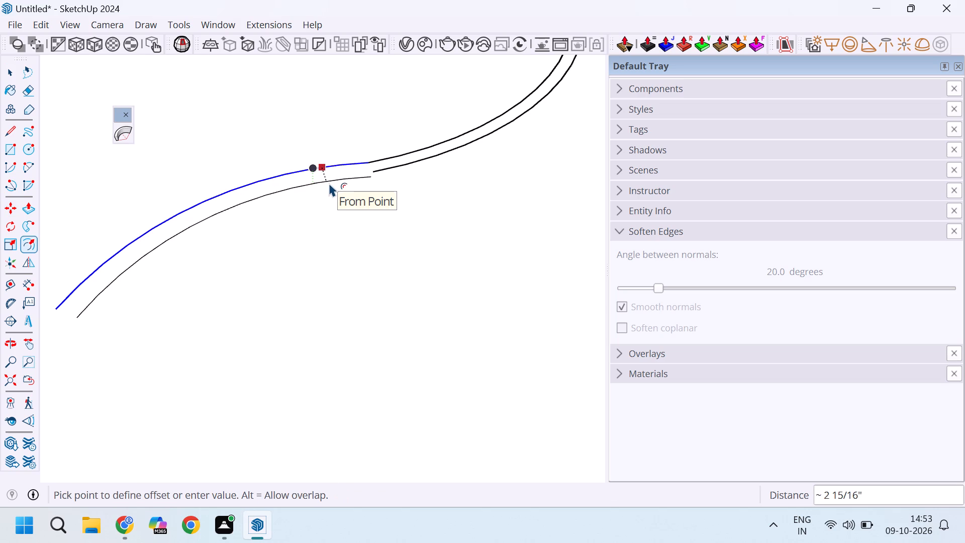
{"action": "key", "text": "2"}
{"action": "key", "text": "Return"}
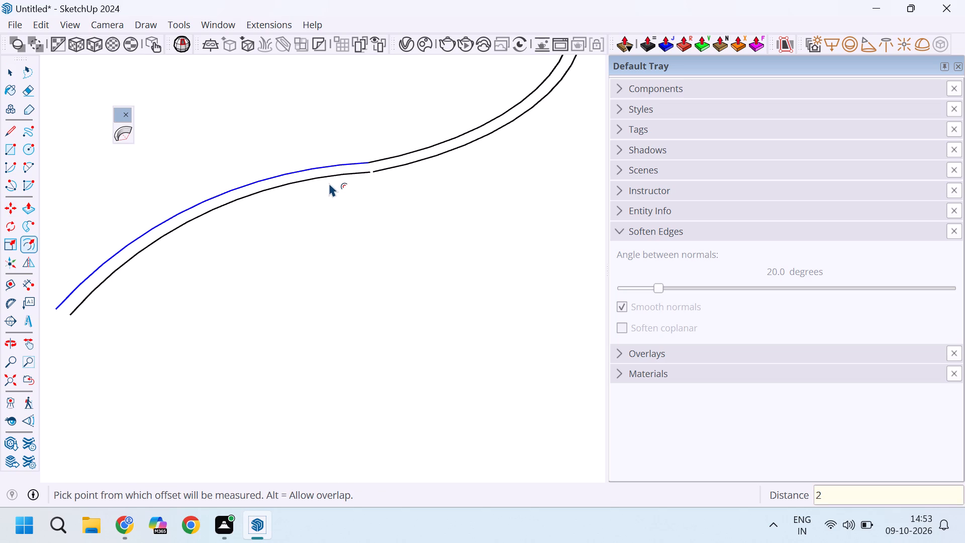
{"action": "key", "text": "space"}
Bridge the small gap between the two offset arcs with a short line at the middle of the S-curve.
{"action": "scroll", "coordinate": [347, 174], "scroll_direction": "up", "scroll_amount": 6}
{"action": "scroll", "coordinate": [388, 173], "scroll_direction": "up", "scroll_amount": 4}
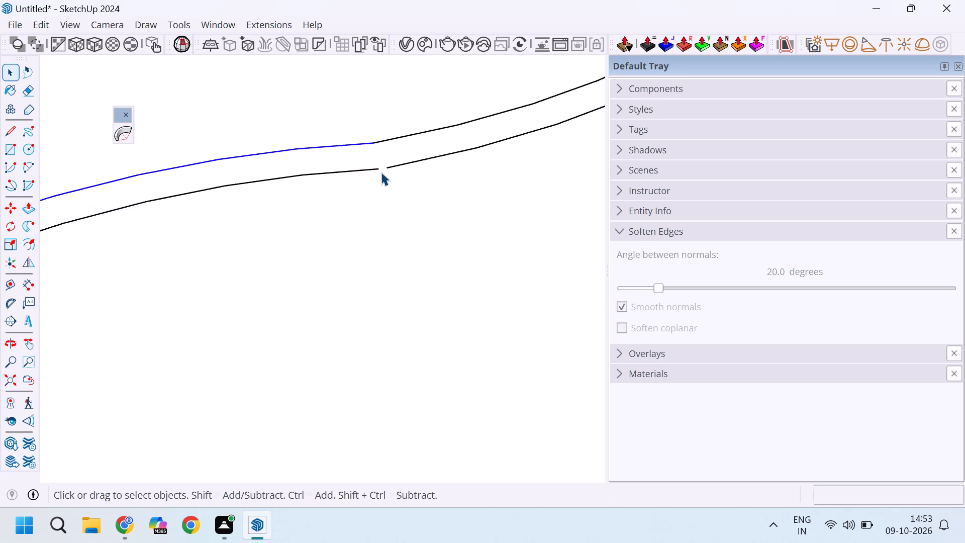
{"action": "key", "text": "l"}
{"action": "scroll", "coordinate": [380, 171], "scroll_direction": "up", "scroll_amount": 7}
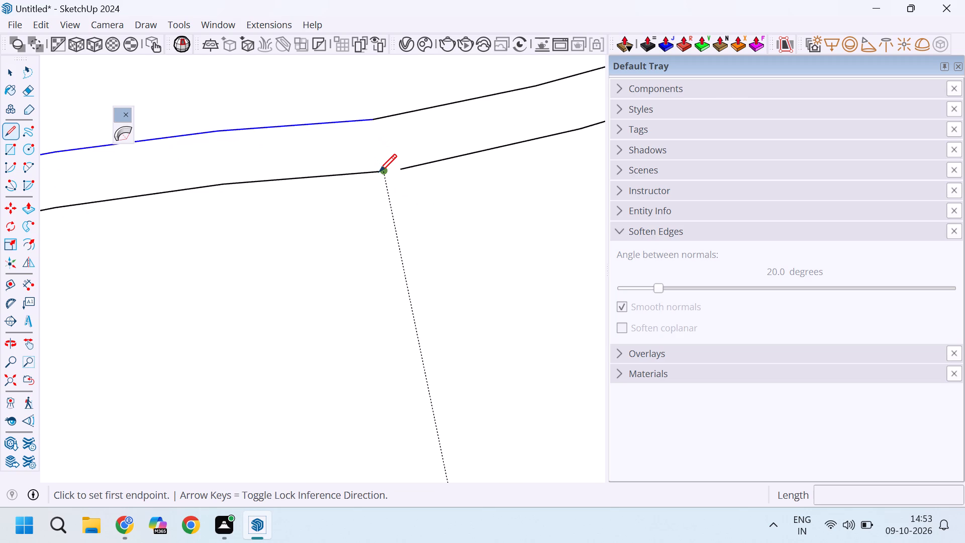
{"action": "left_click", "coordinate": [380, 172]}
{"action": "left_click", "coordinate": [398, 167]}
{"action": "scroll", "coordinate": [398, 167], "scroll_direction": "down", "scroll_amount": 12}
{"action": "key", "text": "space"}
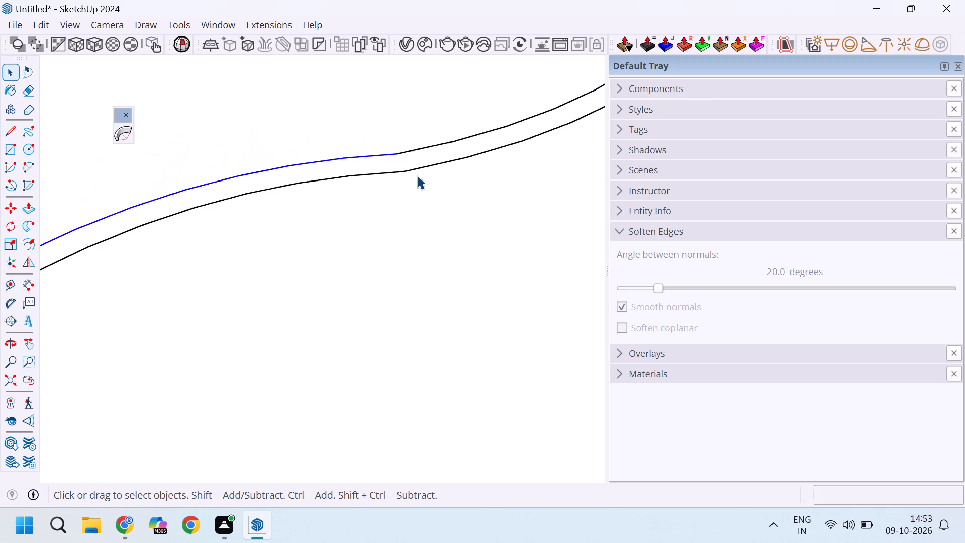
Close the counter-side end of the S-curve outline with a short line between the original and offset arcs.
{"action": "scroll", "coordinate": [417, 175], "scroll_direction": "down", "scroll_amount": 13}
{"action": "scroll", "coordinate": [250, 224], "scroll_direction": "up", "scroll_amount": 3}
{"action": "key", "text": "l"}
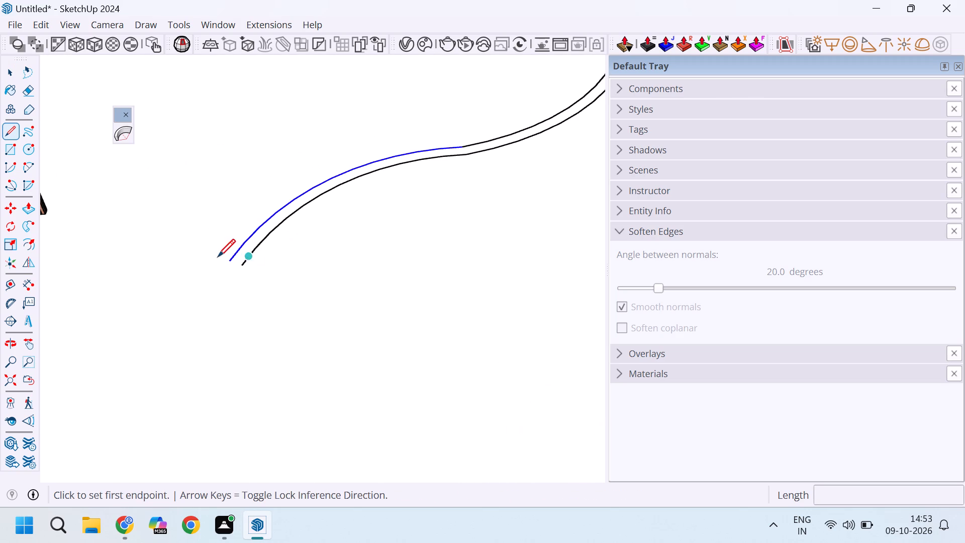
{"action": "scroll", "coordinate": [216, 256], "scroll_direction": "up", "scroll_amount": 4}
{"action": "left_click", "coordinate": [240, 263]}
{"action": "left_click", "coordinate": [257, 268]}
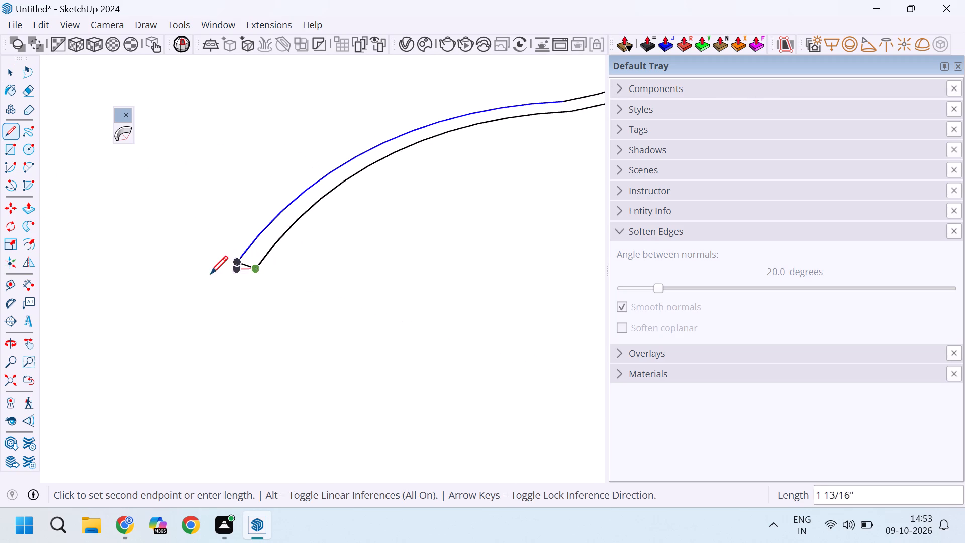
{"action": "scroll", "coordinate": [206, 273], "scroll_direction": "down", "scroll_amount": 20}
{"action": "key", "text": "space"}
Close the opposite end of the S-curve outline, beside the neighbouring marble table, with a short line.
{"action": "scroll", "coordinate": [347, 184], "scroll_direction": "up", "scroll_amount": 8}
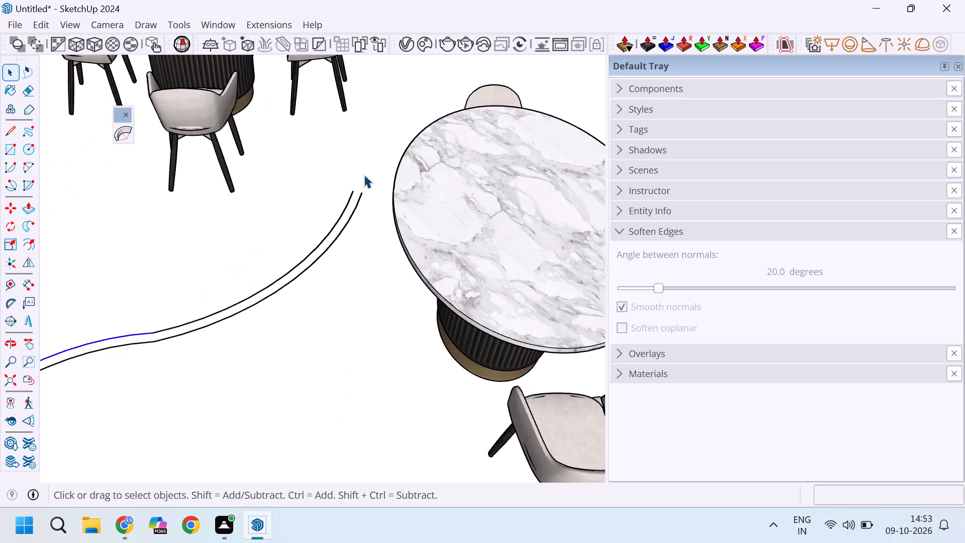
{"action": "scroll", "coordinate": [364, 174], "scroll_direction": "up", "scroll_amount": 4}
{"action": "key", "text": "l"}
{"action": "scroll", "coordinate": [364, 174], "scroll_direction": "up", "scroll_amount": 4}
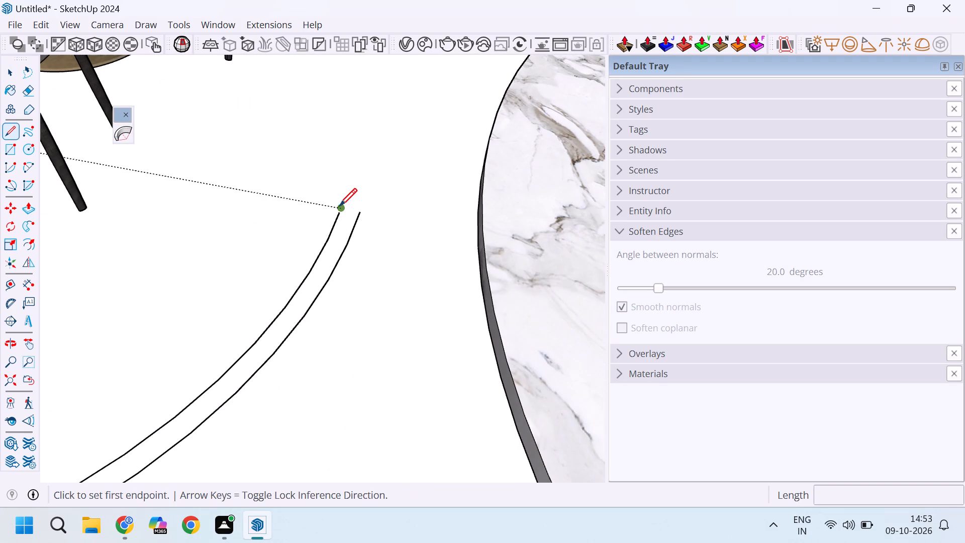
{"action": "left_click", "coordinate": [343, 208]}
{"action": "left_click", "coordinate": [357, 213]}
{"action": "key", "text": "space"}
{"action": "scroll", "coordinate": [357, 213], "scroll_direction": "down", "scroll_amount": 5}
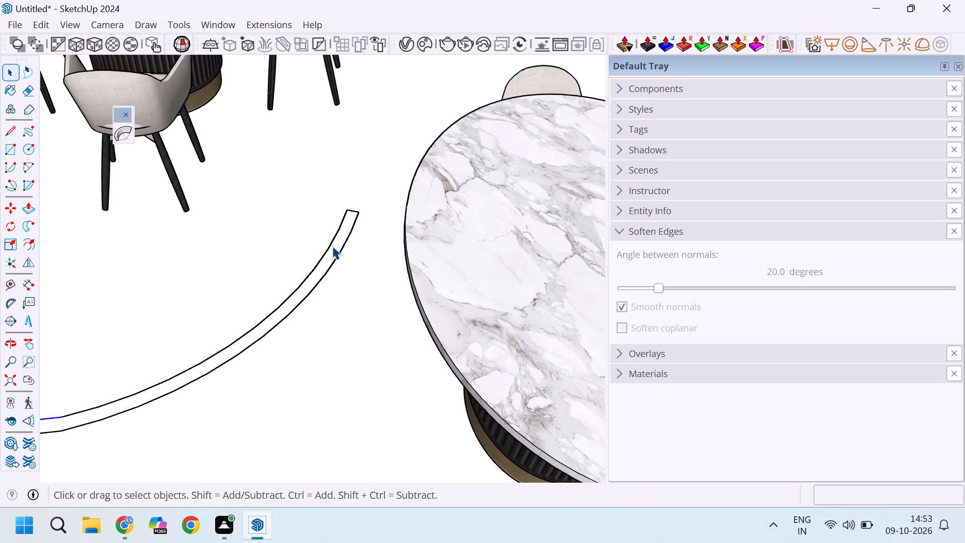
Push/Pull the closed S-curve outline up 3' to form a low curved partition.
{"action": "key", "text": "p"}
{"action": "left_click", "coordinate": [336, 254]}
{"action": "scroll", "coordinate": [330, 201], "scroll_direction": "down", "scroll_amount": 3}
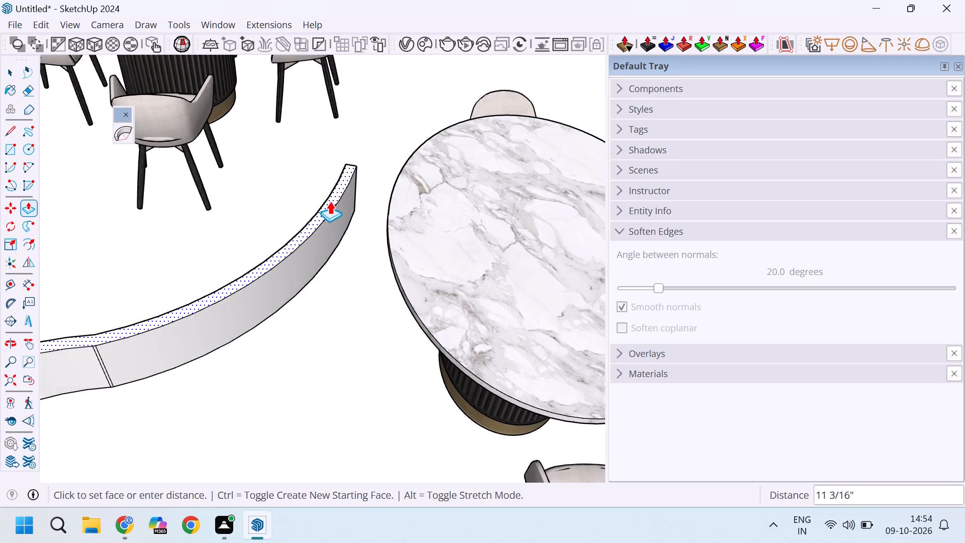
{"action": "scroll", "coordinate": [330, 201], "scroll_direction": "down", "scroll_amount": 14}
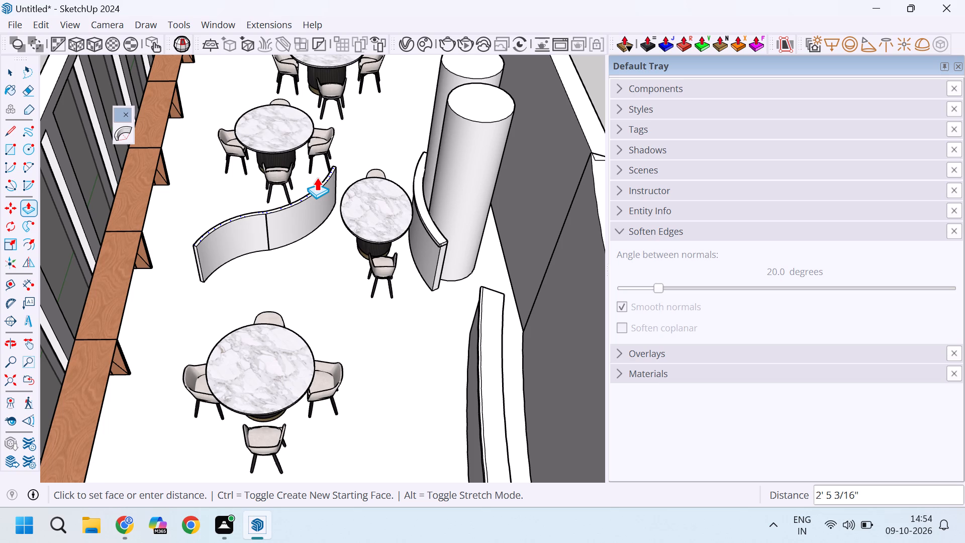
{"action": "key", "text": "2"}
{"action": "key", "text": "BackSpace"}
{"action": "key", "text": "BackSpace"}
{"action": "type", "text": "3'"}
{"action": "key", "text": "Return"}
{"action": "key", "text": "space"}
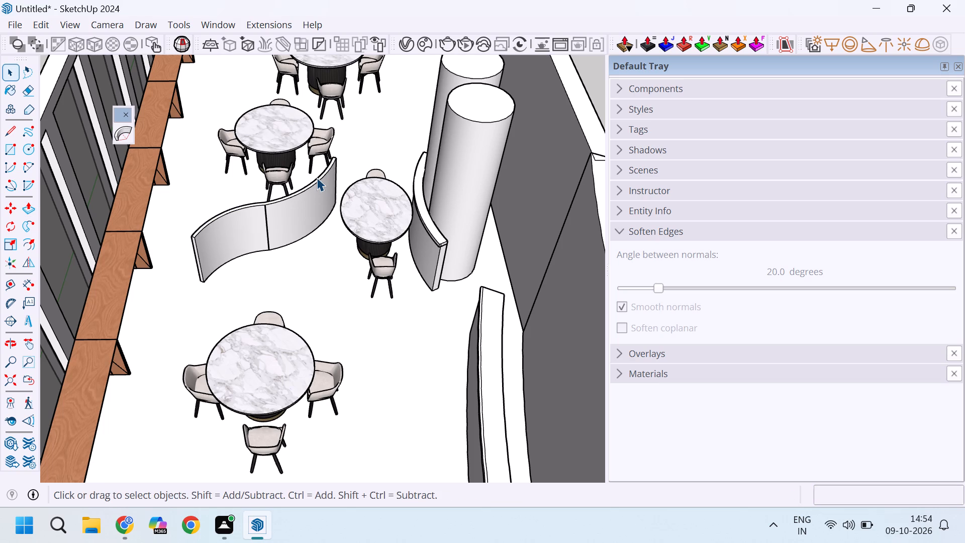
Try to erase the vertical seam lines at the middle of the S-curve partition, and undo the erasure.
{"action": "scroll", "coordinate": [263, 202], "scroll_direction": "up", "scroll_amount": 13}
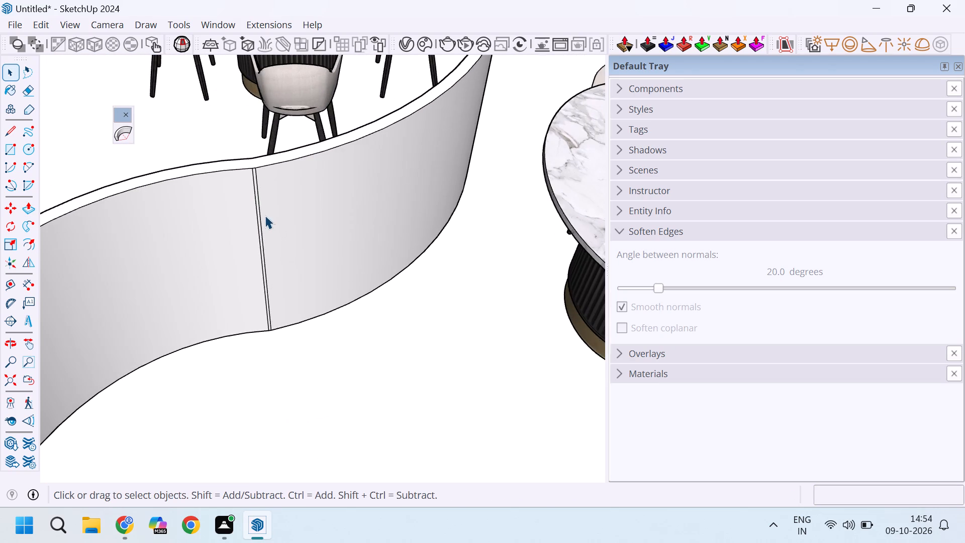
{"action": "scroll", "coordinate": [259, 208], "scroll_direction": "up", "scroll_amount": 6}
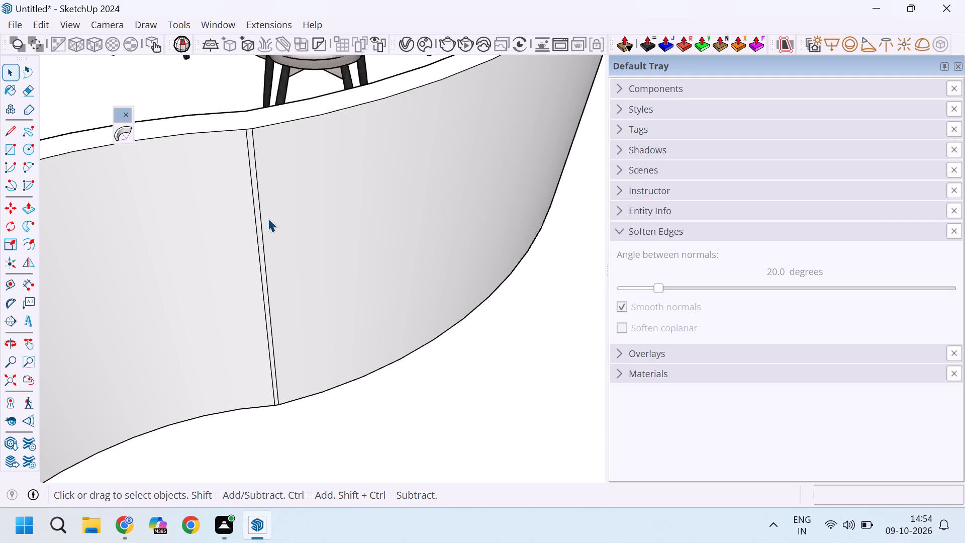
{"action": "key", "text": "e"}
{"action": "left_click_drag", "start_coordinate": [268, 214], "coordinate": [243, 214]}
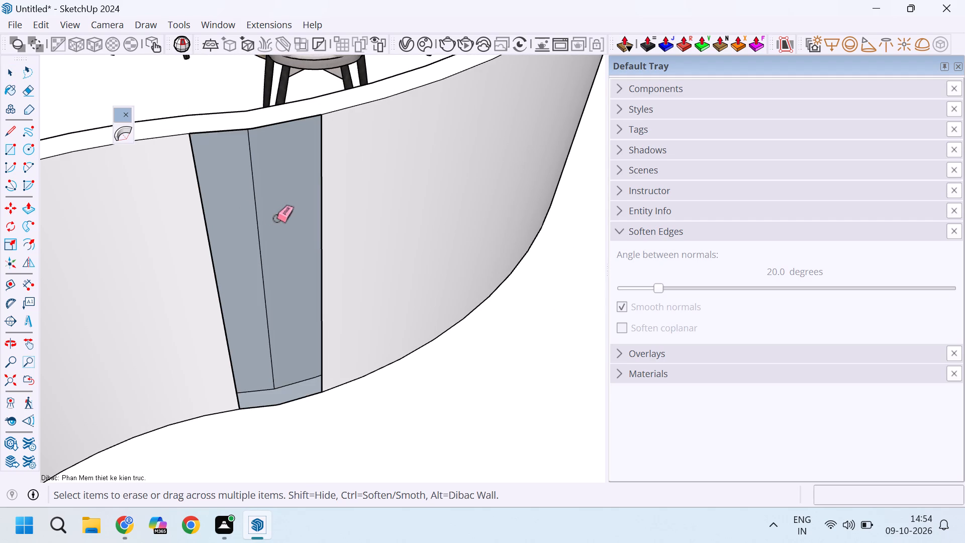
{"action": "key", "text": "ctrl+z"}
Select all connected geometry of the S-curve partition and weld its edges.
{"action": "scroll", "coordinate": [248, 180], "scroll_direction": "up", "scroll_amount": 4}
{"action": "key", "text": "space"}
{"action": "triple_click", "coordinate": [260, 162]}
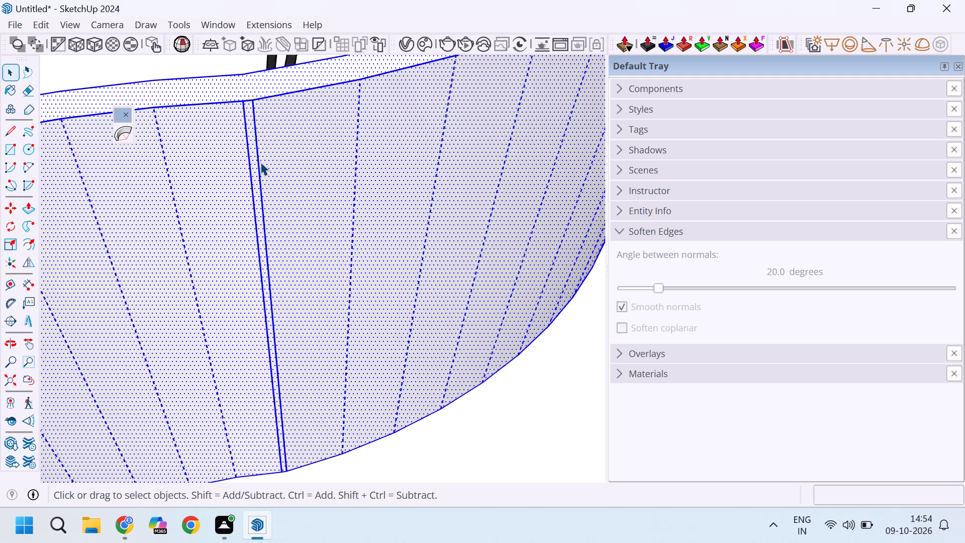
{"action": "scroll", "coordinate": [260, 162], "scroll_direction": "down", "scroll_amount": 20}
{"action": "scroll", "coordinate": [260, 162], "scroll_direction": "down", "scroll_amount": 2}
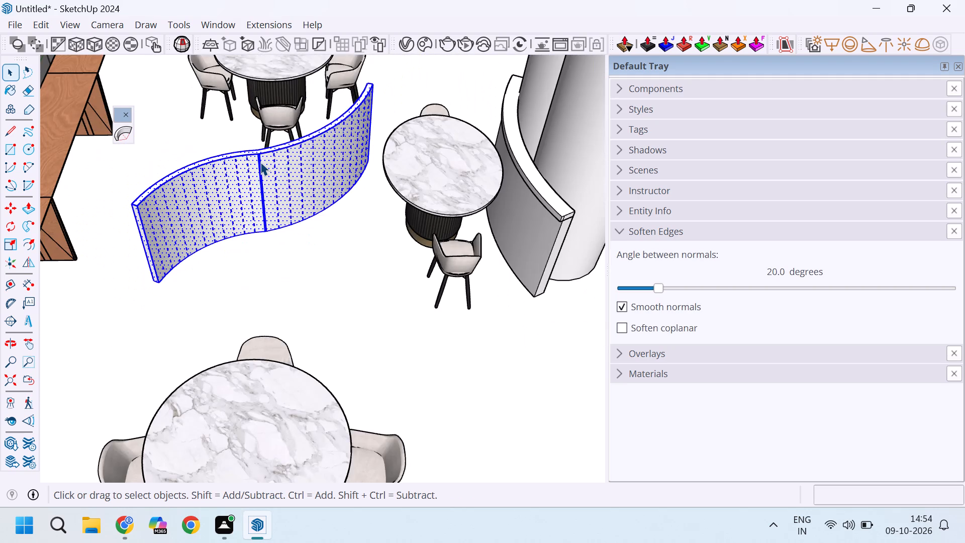
{"action": "right_click", "coordinate": [260, 162]}
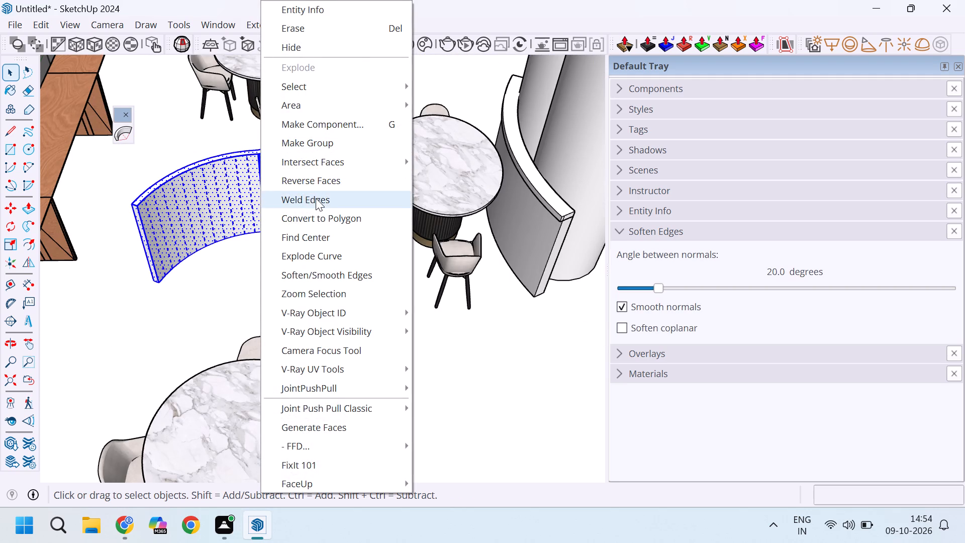
{"action": "left_click", "coordinate": [316, 198]}
{"action": "scroll", "coordinate": [268, 178], "scroll_direction": "up", "scroll_amount": 7}
{"action": "left_click", "coordinate": [297, 178]}
{"action": "double_click", "coordinate": [272, 168]}
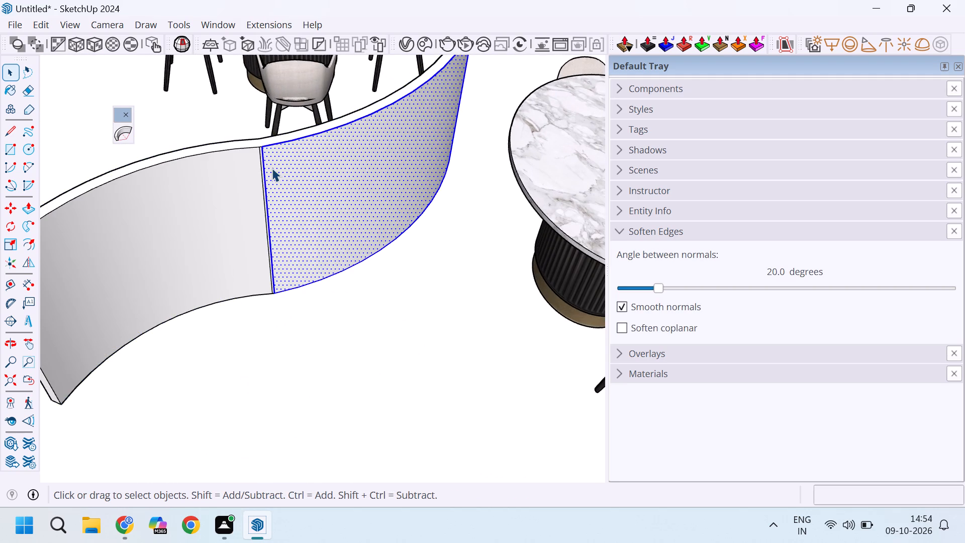
{"action": "scroll", "coordinate": [261, 168], "scroll_direction": "up", "scroll_amount": 3}
{"action": "triple_click", "coordinate": [262, 167]}
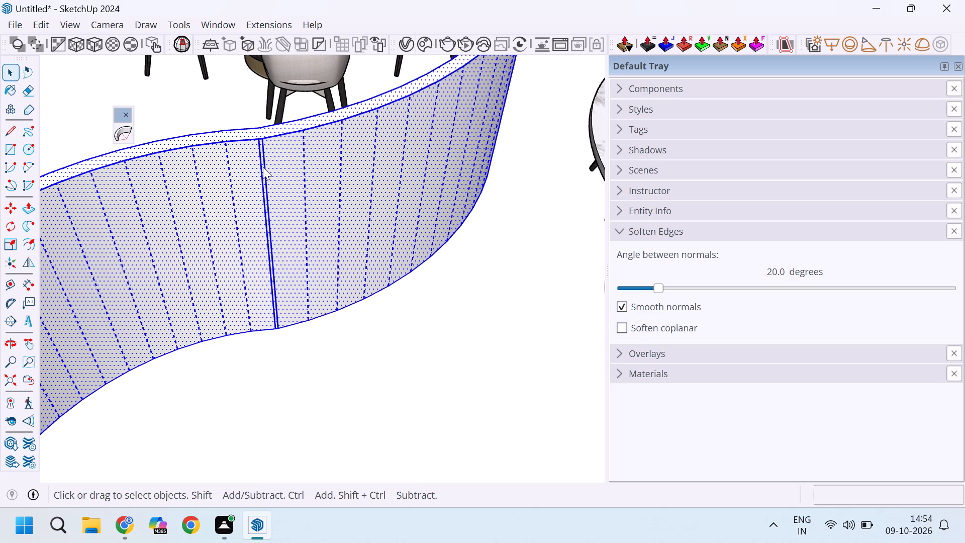
{"action": "right_click", "coordinate": [263, 167]}
{"action": "left_click", "coordinate": [335, 195]}
{"action": "left_click", "coordinate": [278, 184]}
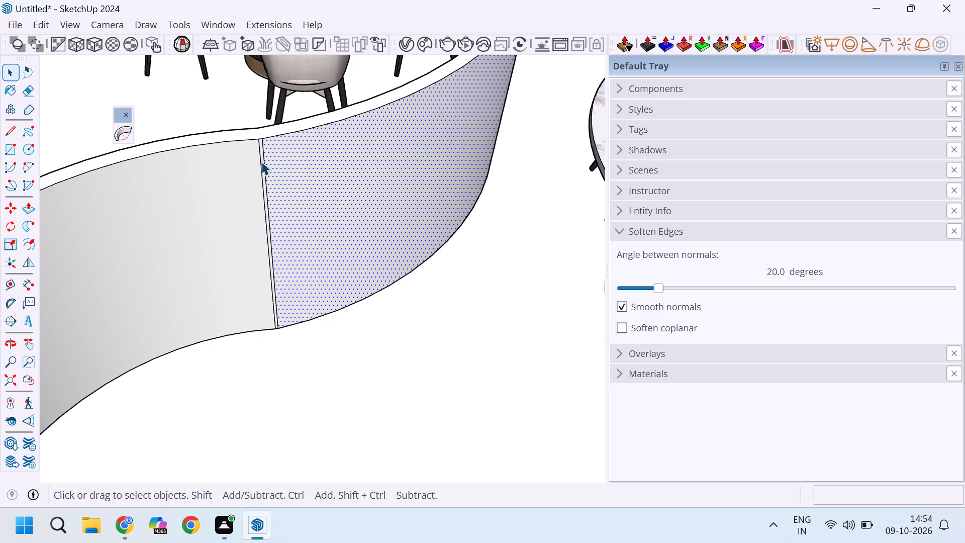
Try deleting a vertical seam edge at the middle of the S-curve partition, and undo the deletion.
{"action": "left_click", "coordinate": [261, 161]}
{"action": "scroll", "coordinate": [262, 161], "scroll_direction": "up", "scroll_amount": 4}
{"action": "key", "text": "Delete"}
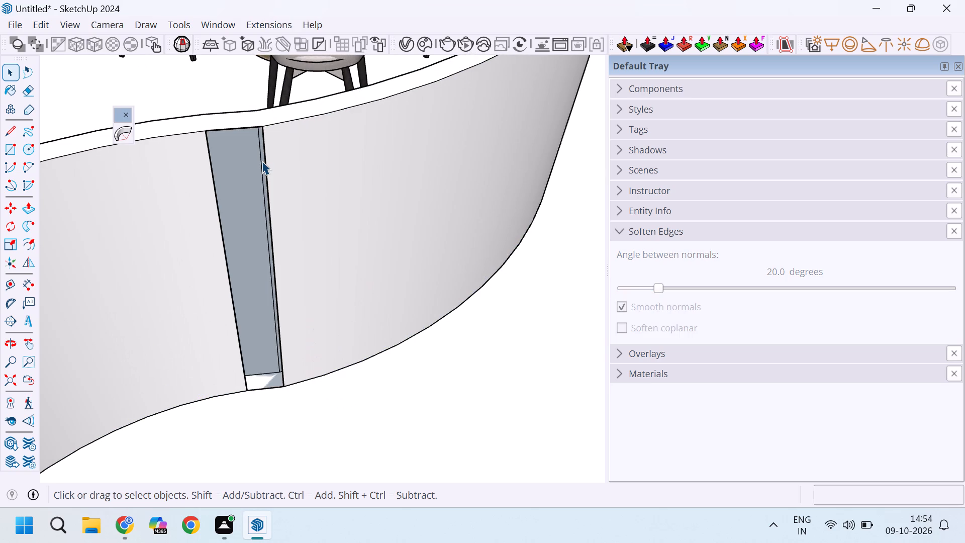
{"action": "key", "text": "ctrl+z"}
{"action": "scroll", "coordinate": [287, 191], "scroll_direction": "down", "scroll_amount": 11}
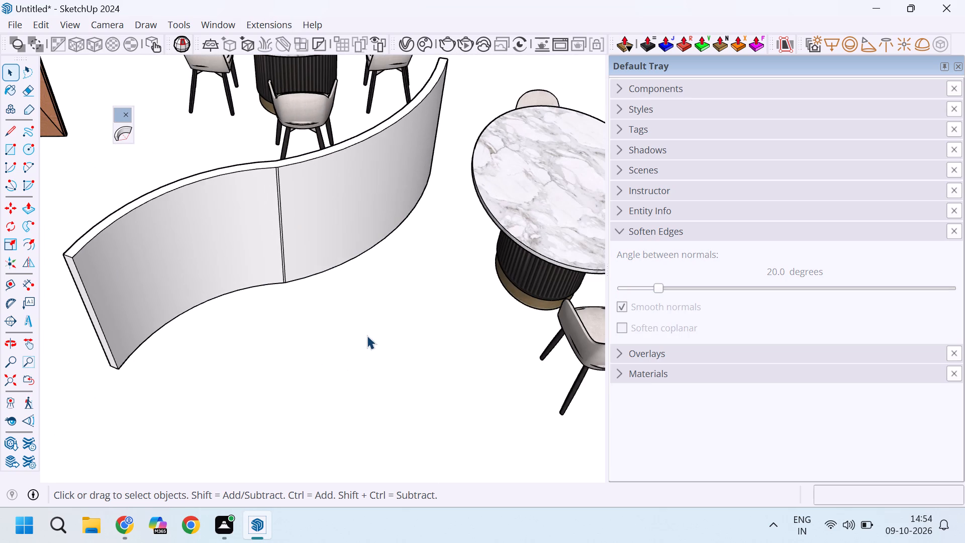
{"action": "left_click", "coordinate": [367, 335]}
Make the whole S-curve partition, with all its connected faces and edges, a group.
{"action": "scroll", "coordinate": [343, 321], "scroll_direction": "down", "scroll_amount": 7}
{"action": "middle_click_drag", "start_coordinate": [339, 329], "coordinate": [335, 257]}
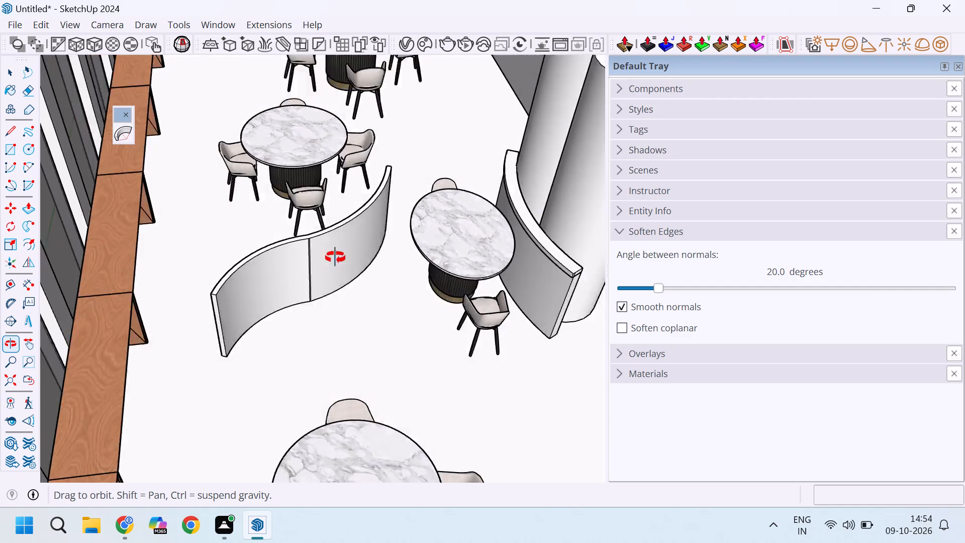
{"action": "middle_click_drag", "start_coordinate": [335, 257], "coordinate": [332, 247]}
{"action": "scroll", "coordinate": [332, 247], "scroll_direction": "down", "scroll_amount": 3}
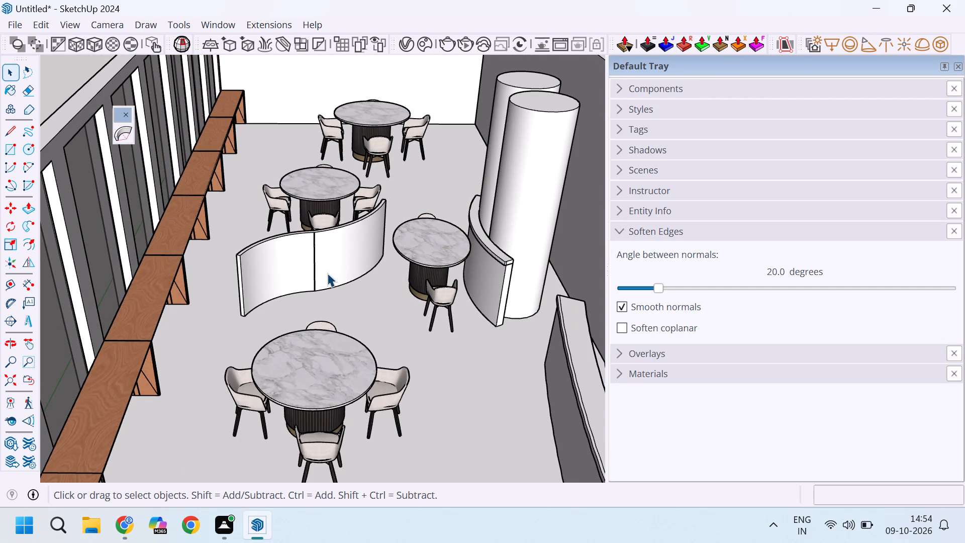
{"action": "scroll", "coordinate": [332, 270], "scroll_direction": "down", "scroll_amount": 4}
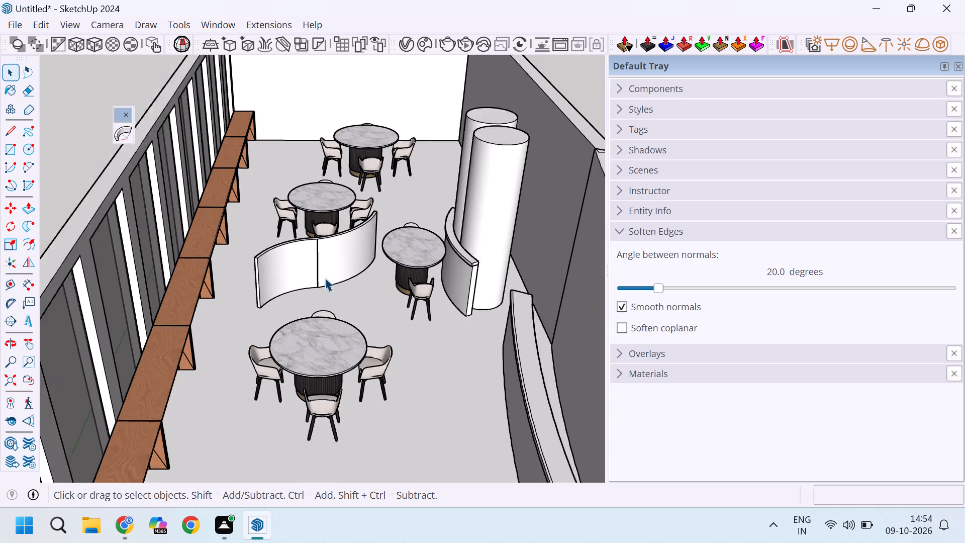
{"action": "scroll", "coordinate": [310, 267], "scroll_direction": "up", "scroll_amount": 5}
{"action": "left_click", "coordinate": [274, 274]}
{"action": "scroll", "coordinate": [216, 296], "scroll_direction": "up", "scroll_amount": 4}
{"action": "triple_click", "coordinate": [291, 270]}
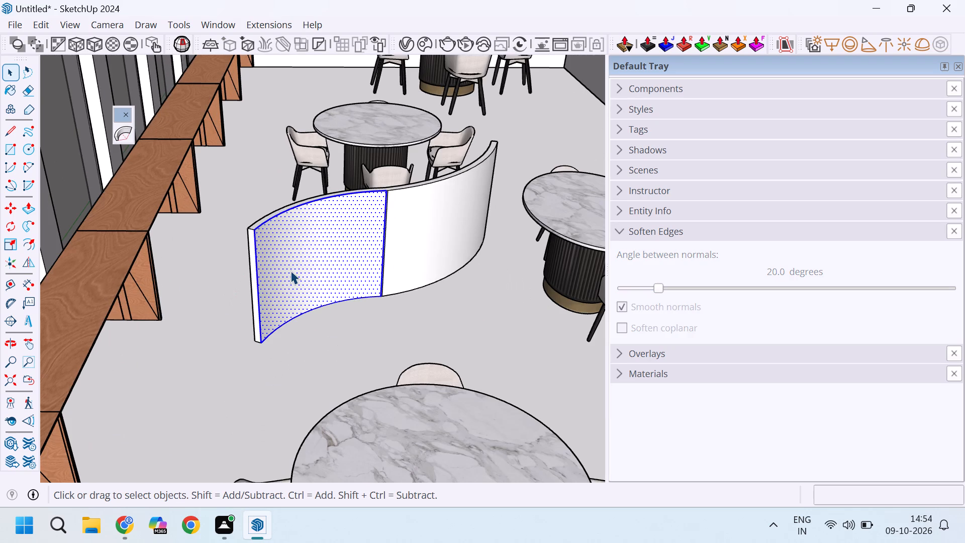
{"action": "right_click", "coordinate": [291, 270]}
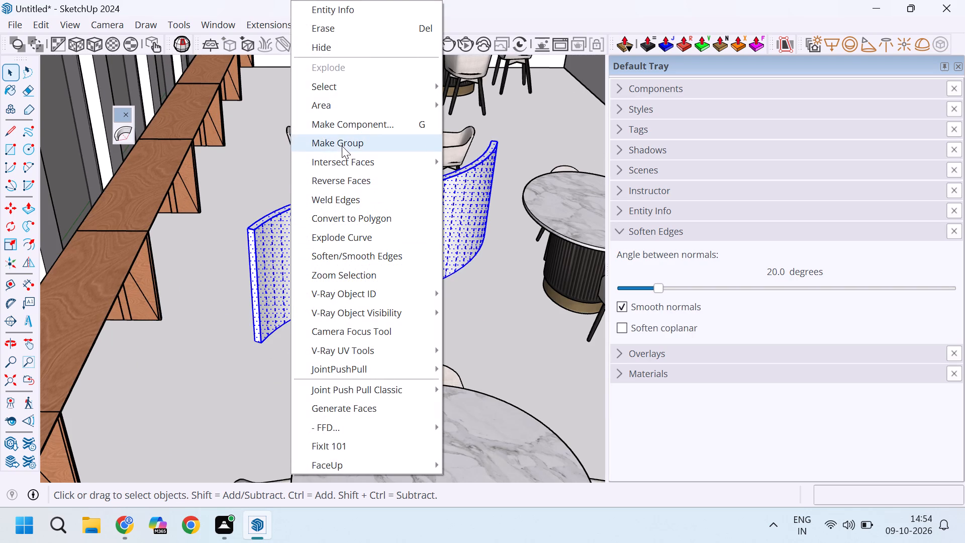
{"action": "left_click", "coordinate": [341, 144]}
Move the S-curve partition group about 2' 11" along the green axis, toward the three-chair marble dining set in front of it.
{"action": "scroll", "coordinate": [300, 335], "scroll_direction": "down", "scroll_amount": 3}
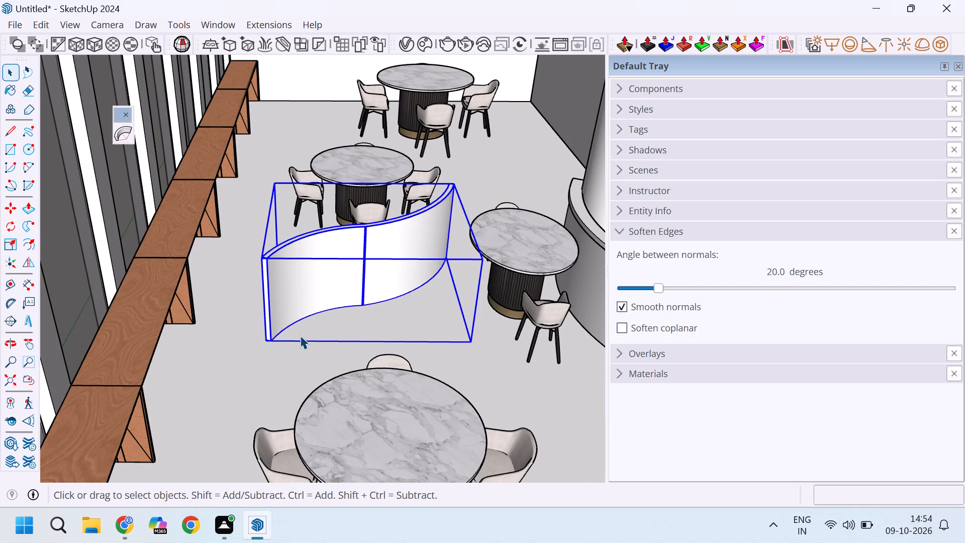
{"action": "scroll", "coordinate": [283, 328], "scroll_direction": "down", "scroll_amount": 4}
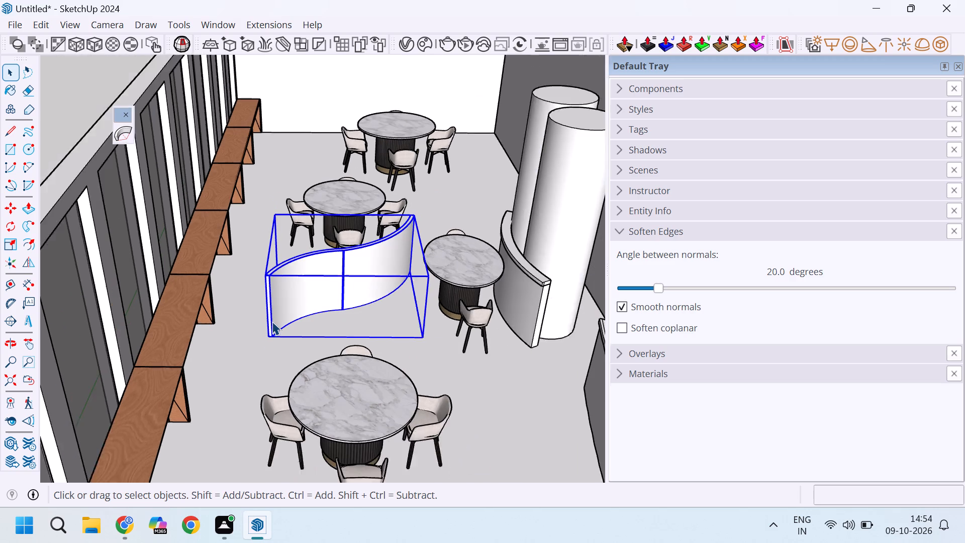
{"action": "scroll", "coordinate": [266, 321], "scroll_direction": "down", "scroll_amount": 12}
{"action": "scroll", "coordinate": [282, 408], "scroll_direction": "up", "scroll_amount": 3}
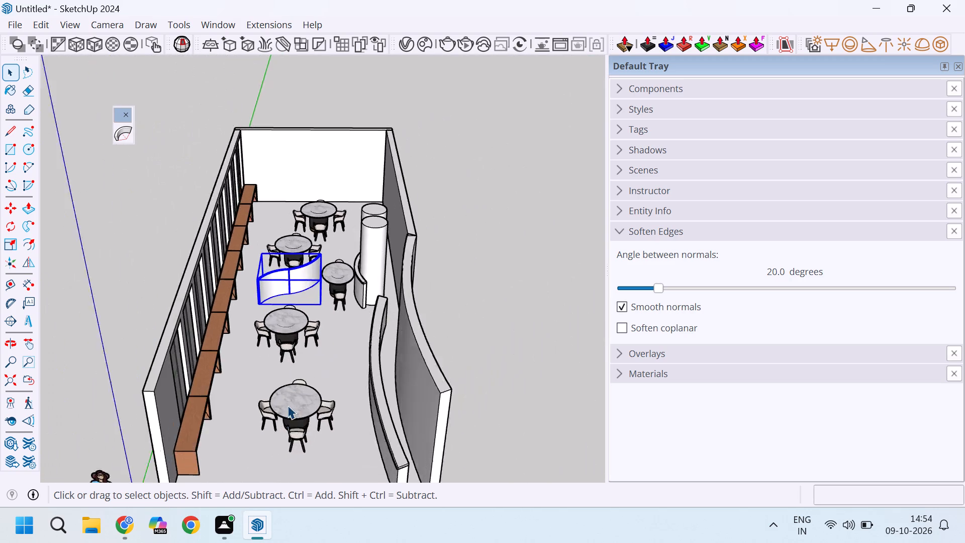
{"action": "scroll", "coordinate": [287, 405], "scroll_direction": "up", "scroll_amount": 6}
{"action": "scroll", "coordinate": [287, 395], "scroll_direction": "down", "scroll_amount": 5}
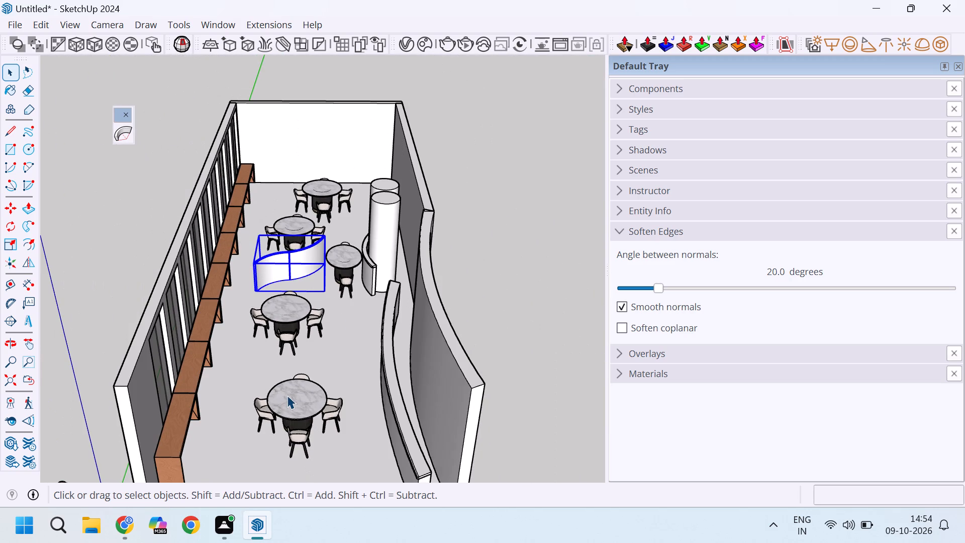
{"action": "scroll", "coordinate": [286, 393], "scroll_direction": "up", "scroll_amount": 5}
{"action": "scroll", "coordinate": [253, 243], "scroll_direction": "up", "scroll_amount": 8}
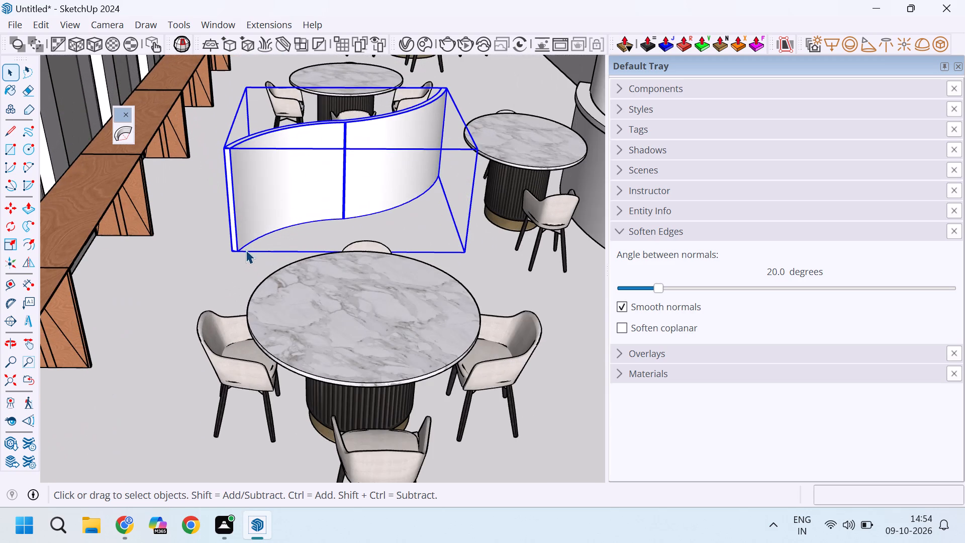
{"action": "key", "text": "m"}
{"action": "scroll", "coordinate": [237, 261], "scroll_direction": "up", "scroll_amount": 4}
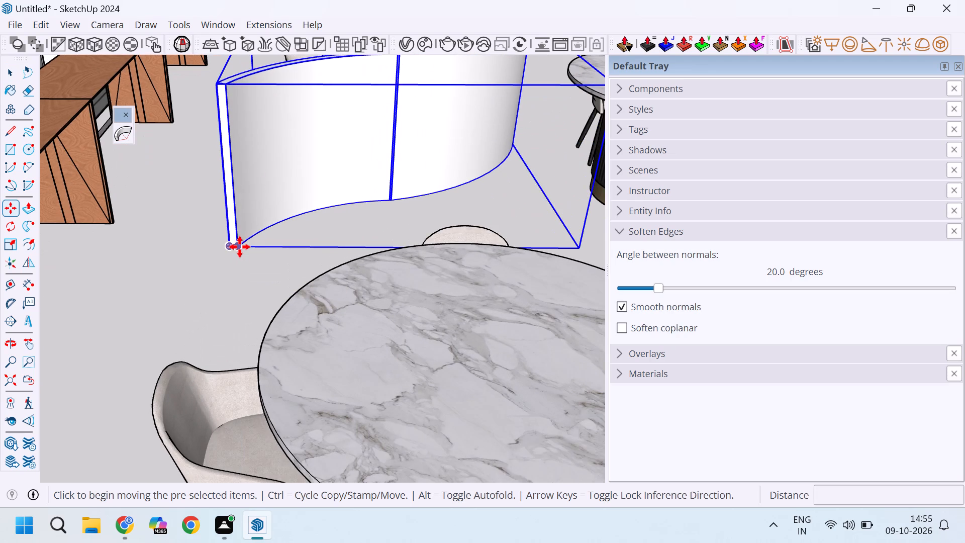
{"action": "left_click", "coordinate": [233, 254]}
{"action": "scroll", "coordinate": [228, 289], "scroll_direction": "down", "scroll_amount": 5}
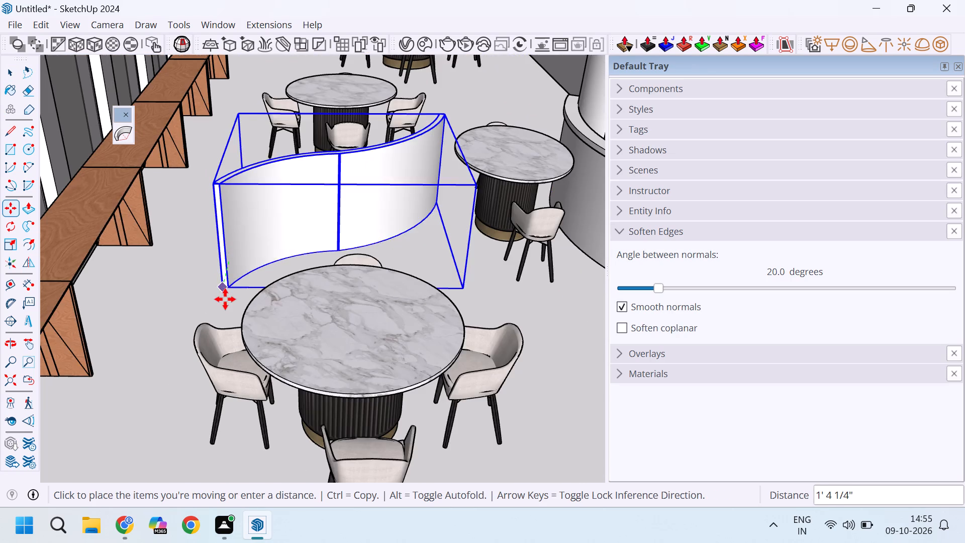
{"action": "scroll", "coordinate": [223, 306], "scroll_direction": "down", "scroll_amount": 4}
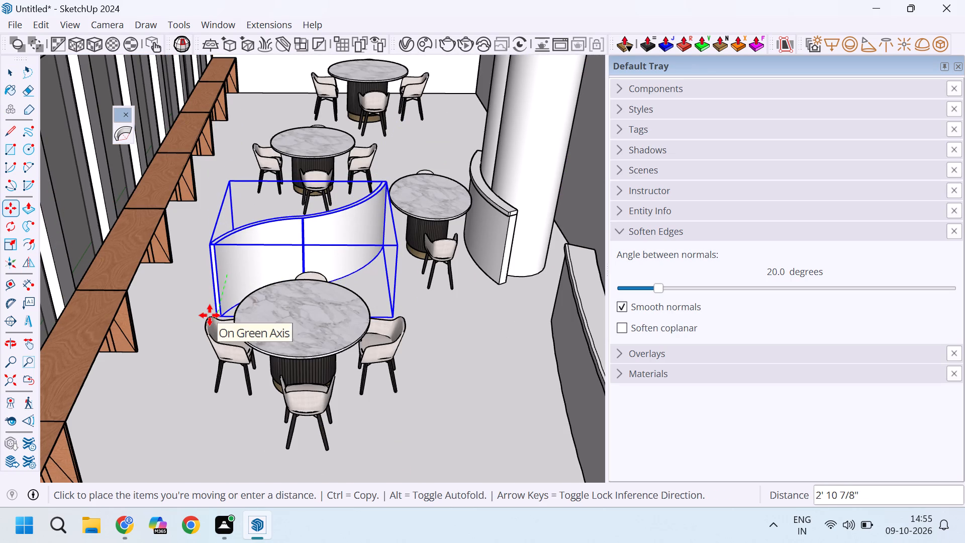
{"action": "left_click", "coordinate": [209, 316]}
{"action": "scroll", "coordinate": [269, 292], "scroll_direction": "down", "scroll_amount": 4}
{"action": "key", "text": "space"}
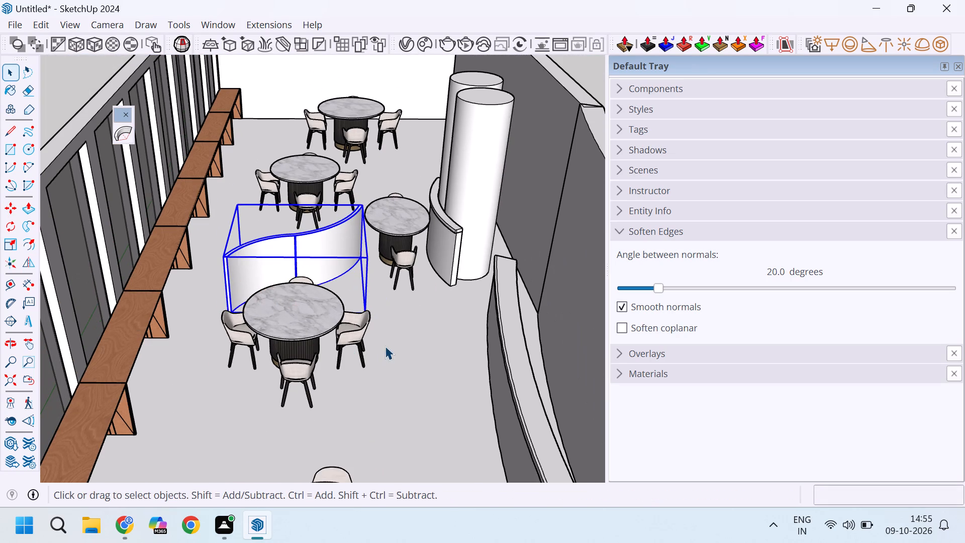
{"action": "left_click", "coordinate": [385, 346]}
Examine the S-curve partition's placement among the dining sets and the narrow seam at its middle joint.
{"action": "middle_click_drag", "start_coordinate": [202, 377], "coordinate": [312, 388]}
{"action": "middle_click", "coordinate": [311, 388]}
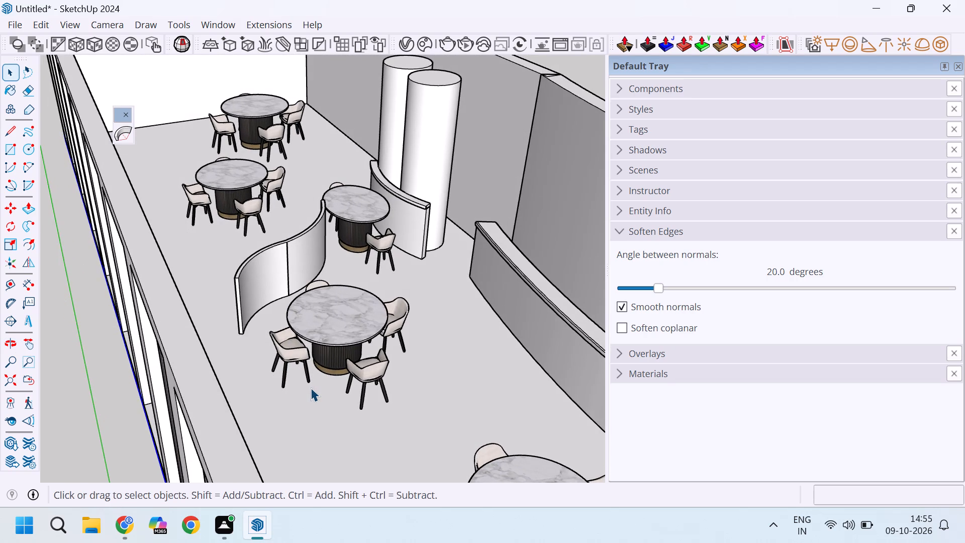
{"action": "scroll", "coordinate": [311, 388], "scroll_direction": "down", "scroll_amount": 4}
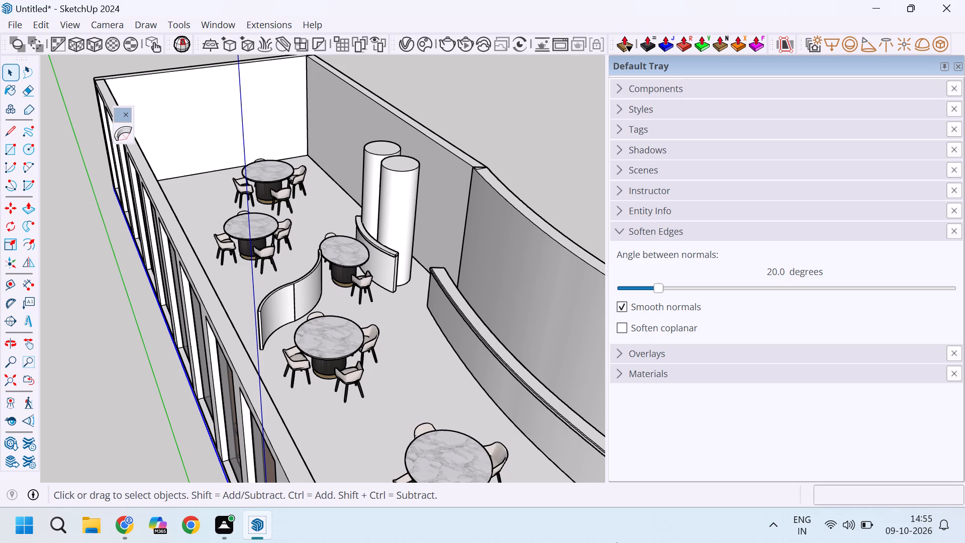
{"action": "scroll", "coordinate": [315, 261], "scroll_direction": "up", "scroll_amount": 20}
{"action": "scroll", "coordinate": [315, 261], "scroll_direction": "up", "scroll_amount": 2}
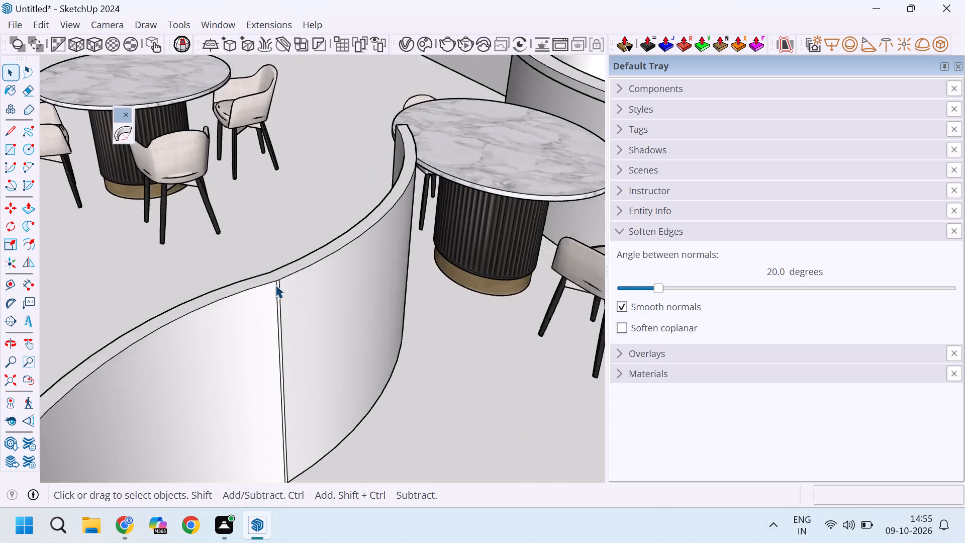
{"action": "scroll", "coordinate": [275, 285], "scroll_direction": "up", "scroll_amount": 6}
{"action": "middle_click_drag", "start_coordinate": [263, 285], "coordinate": [262, 439]}
{"action": "scroll", "coordinate": [278, 280], "scroll_direction": "up", "scroll_amount": 5}
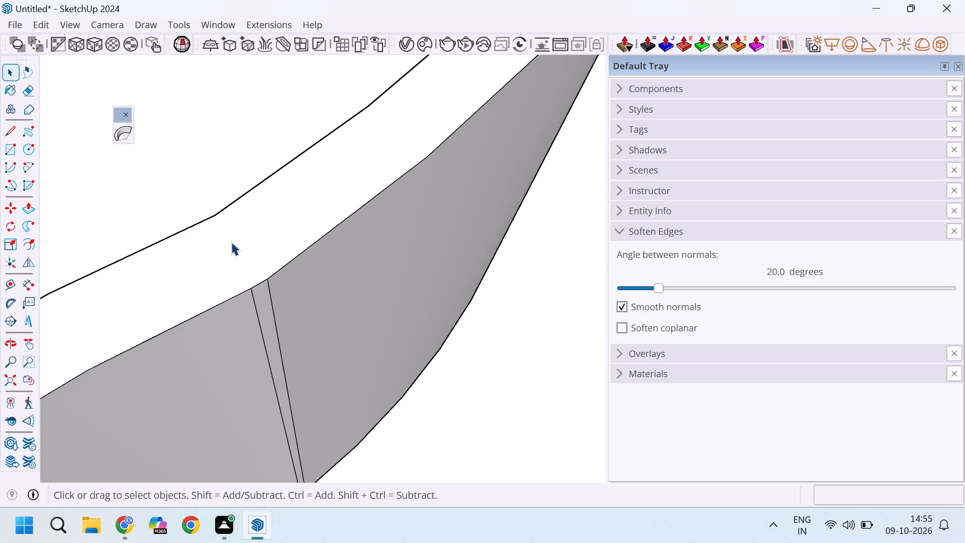
{"action": "scroll", "coordinate": [226, 228], "scroll_direction": "up", "scroll_amount": 4}
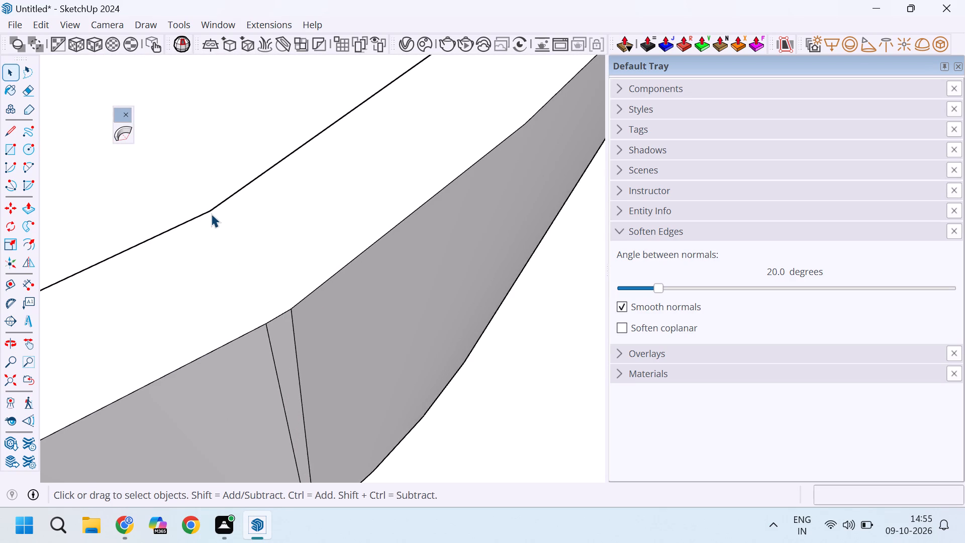
Examine the vertical seam at the middle joint of the S-curve partition from several angles.
{"action": "scroll", "coordinate": [227, 211], "scroll_direction": "down", "scroll_amount": 20}
{"action": "scroll", "coordinate": [227, 211], "scroll_direction": "down", "scroll_amount": 1}
{"action": "scroll", "coordinate": [269, 264], "scroll_direction": "down", "scroll_amount": 14}
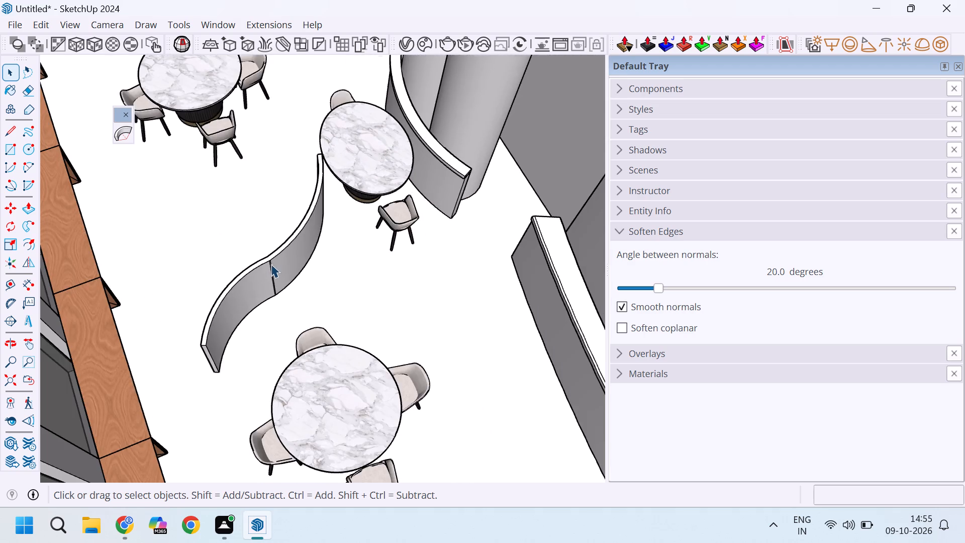
{"action": "middle_click_drag", "start_coordinate": [326, 327], "coordinate": [216, 173]}
{"action": "scroll", "coordinate": [240, 257], "scroll_direction": "up", "scroll_amount": 1}
{"action": "middle_click_drag", "start_coordinate": [258, 282], "coordinate": [256, 252]}
{"action": "scroll", "coordinate": [269, 243], "scroll_direction": "up", "scroll_amount": 4}
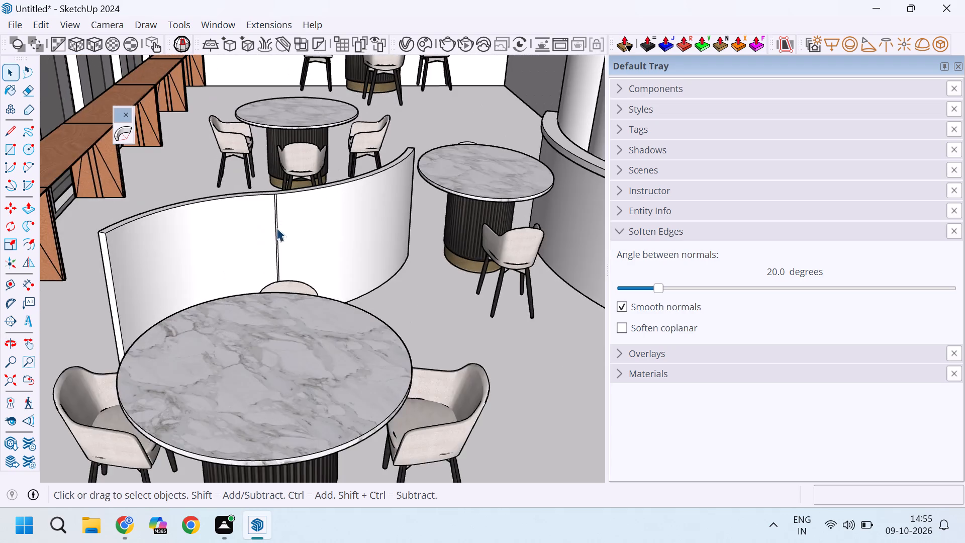
{"action": "scroll", "coordinate": [270, 212], "scroll_direction": "up", "scroll_amount": 3}
{"action": "middle_click_drag", "start_coordinate": [281, 193], "coordinate": [271, 250]}
{"action": "scroll", "coordinate": [294, 260], "scroll_direction": "down", "scroll_amount": 3}
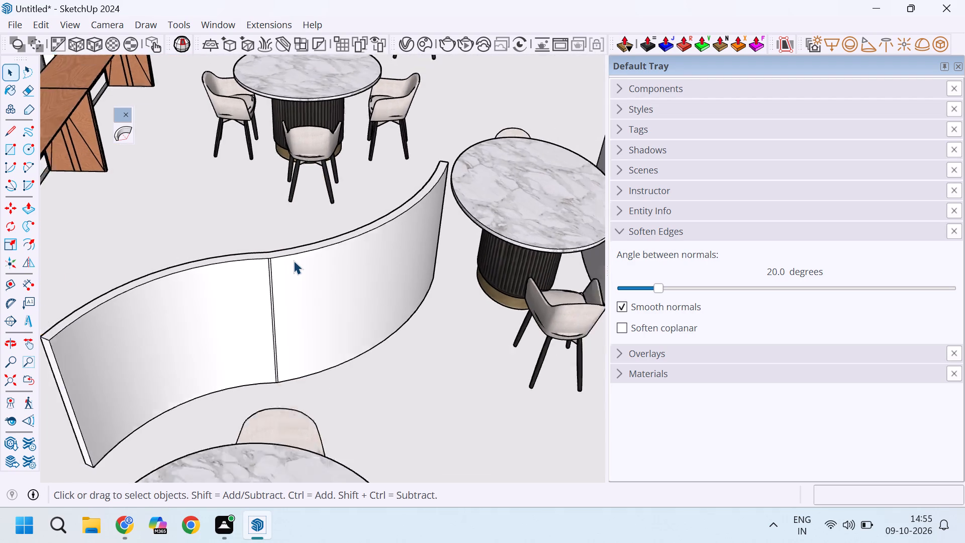
{"action": "scroll", "coordinate": [294, 260], "scroll_direction": "down", "scroll_amount": 2}
Undo the S-curve partition's move, grouping, extrusion and offsets, back to the bare S-curve of two arcs on the floor.
{"action": "key", "text": "ctrl+z"}
{"action": "key", "text": "ctrl+z"}
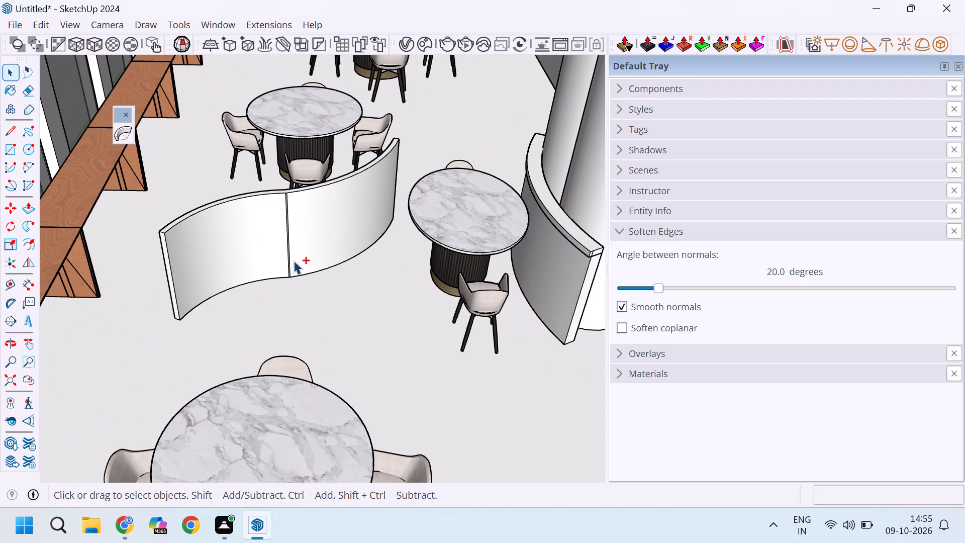
{"action": "key", "text": "ctrl+z"}
{"action": "key", "text": "ctrl+z"}
{"action": "key", "text": "ctrl+z"}
{"action": "scroll", "coordinate": [278, 271], "scroll_direction": "up", "scroll_amount": 5, "text": "ctrl"}
{"action": "key", "text": "ctrl+z"}
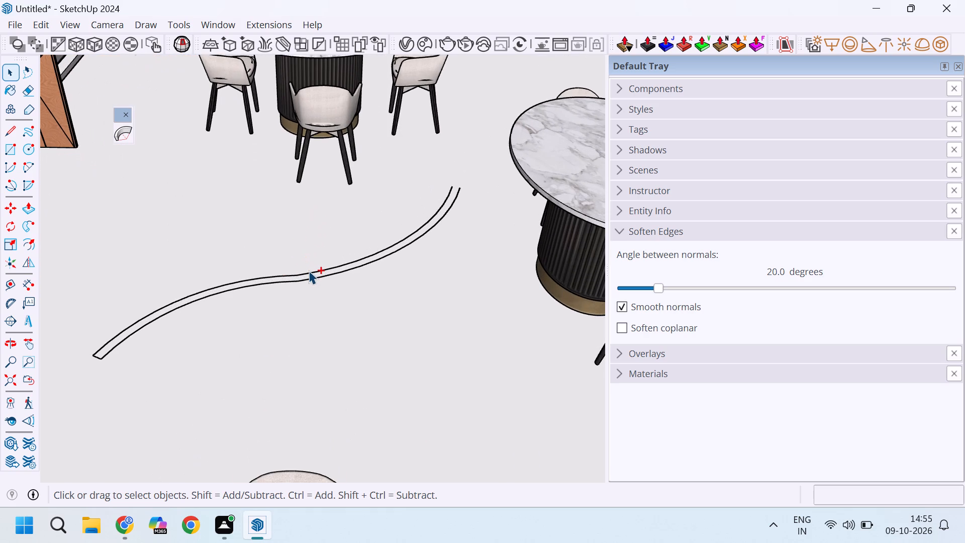
{"action": "key", "text": "ctrl+z"}
{"action": "key", "text": "ctrl+z"}
{"action": "key", "text": "ctrl+z"}
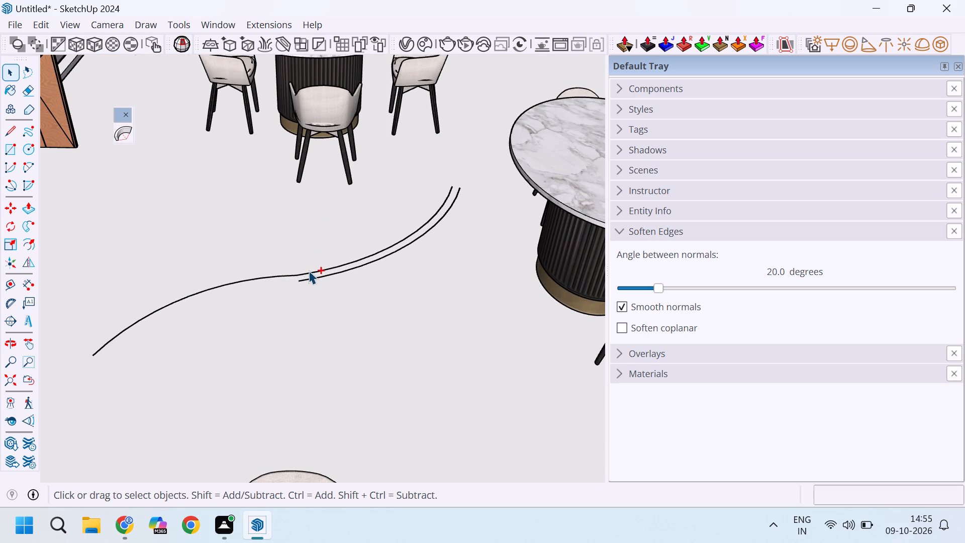
{"action": "key", "text": "ctrl+z"}
{"action": "key", "text": "ctrl+z"}
{"action": "key", "text": "ctrl+z"}
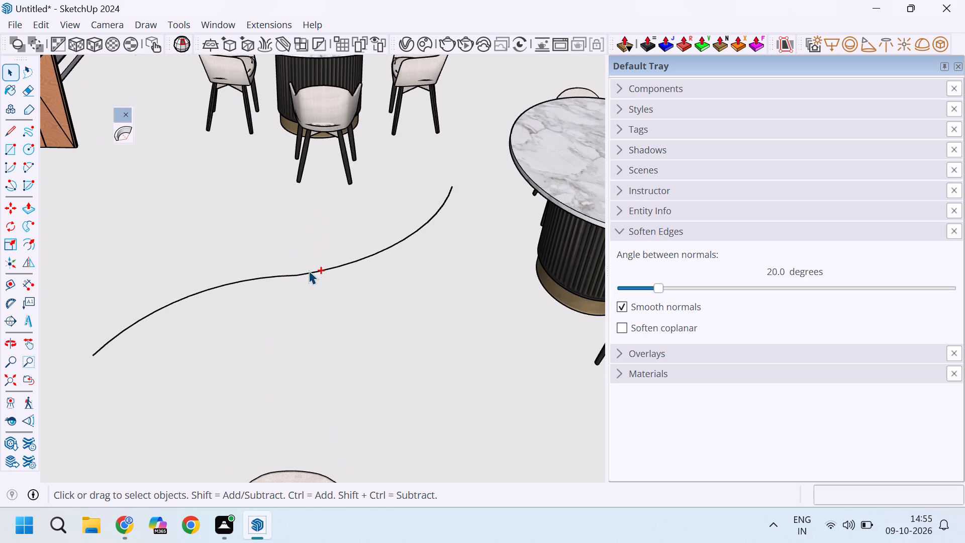
Weld the two arcs of the S-curve on the floor into one continuous curve.
{"action": "left_click", "coordinate": [267, 273]}
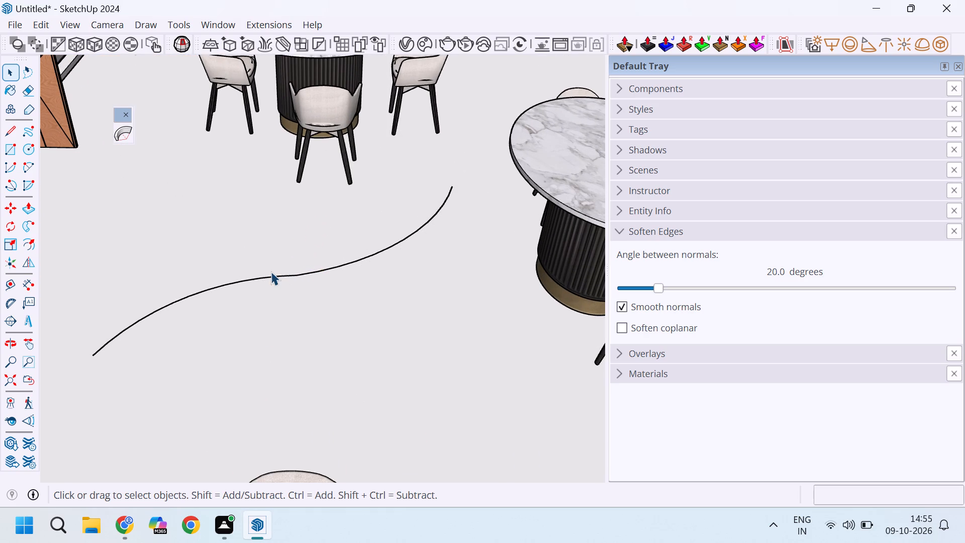
{"action": "left_click", "coordinate": [271, 271]}
{"action": "left_click", "coordinate": [254, 285]}
{"action": "double_click", "coordinate": [258, 278]}
{"action": "left_click", "coordinate": [320, 269]}
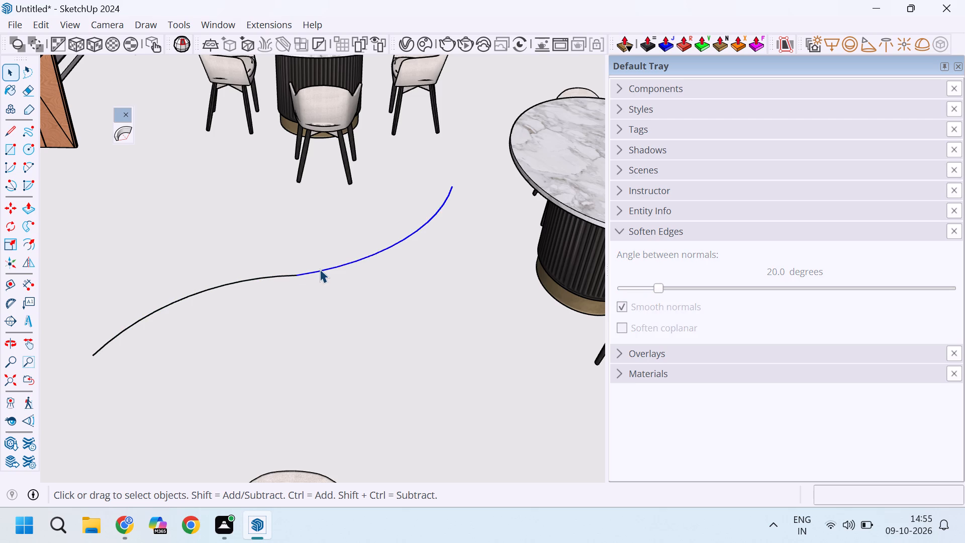
{"action": "left_click", "coordinate": [264, 275], "text": "ctrl"}
{"action": "left_click", "coordinate": [264, 278], "text": "ctrl"}
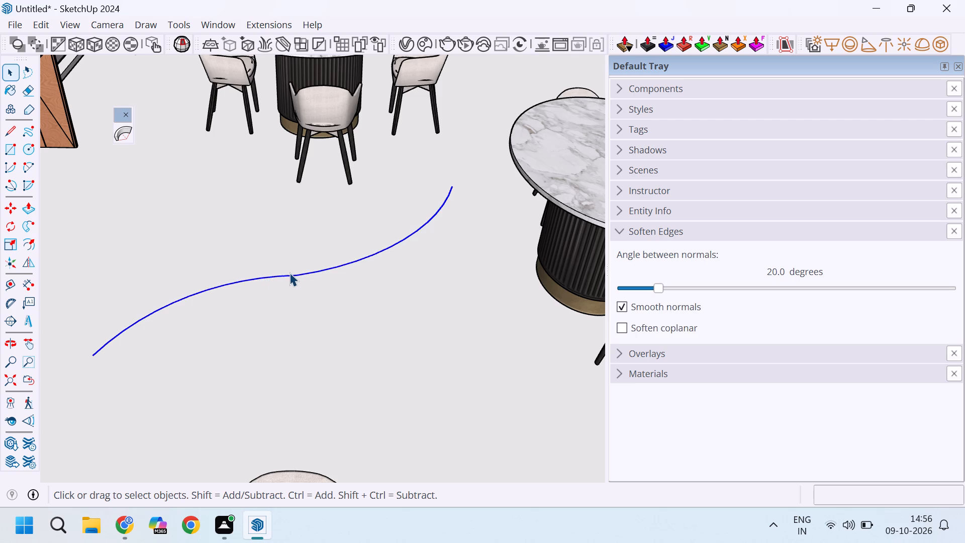
{"action": "right_click", "coordinate": [289, 273]}
{"action": "left_click", "coordinate": [350, 203]}
Offset the welded S-curve by 2" toward the front dining set.
{"action": "scroll", "coordinate": [317, 265], "scroll_direction": "up", "scroll_amount": 2}
{"action": "scroll", "coordinate": [348, 271], "scroll_direction": "down", "scroll_amount": 3}
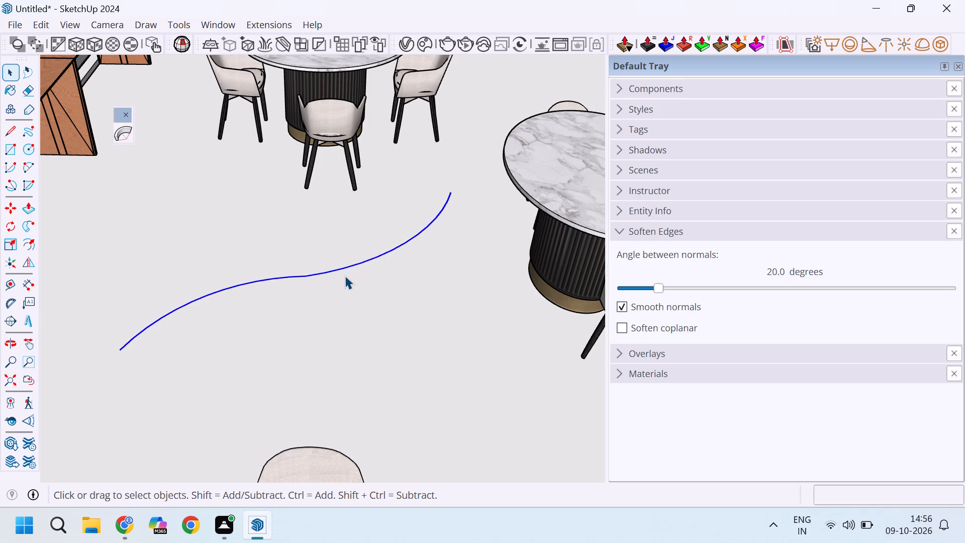
{"action": "scroll", "coordinate": [345, 276], "scroll_direction": "up", "scroll_amount": 2}
{"action": "key", "text": "f"}
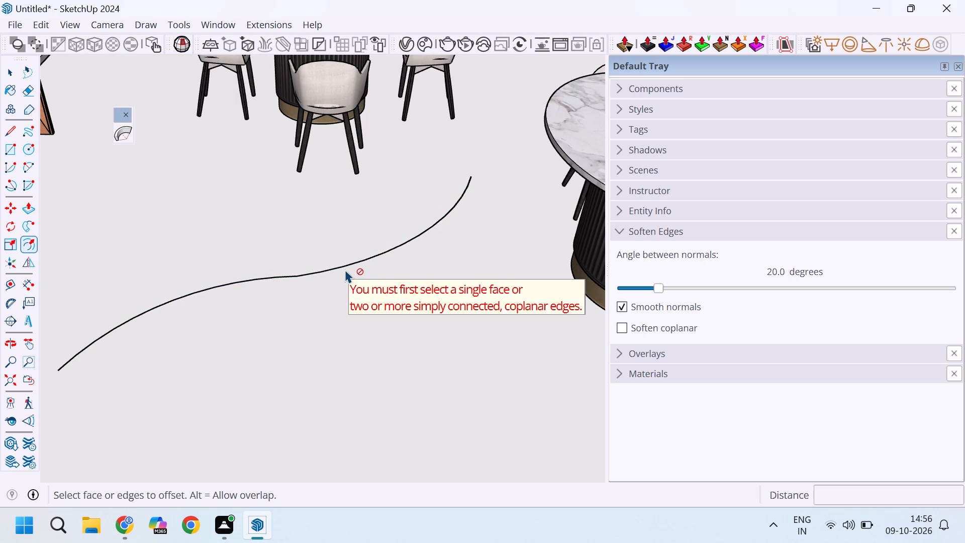
{"action": "key", "text": "space"}
{"action": "left_click", "coordinate": [321, 270]}
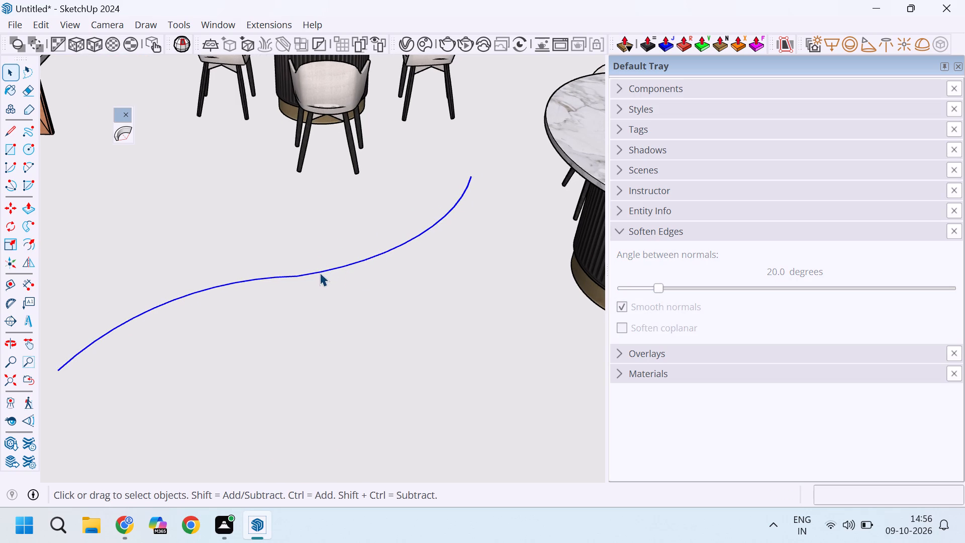
{"action": "key", "text": "f"}
{"action": "left_click", "coordinate": [320, 273]}
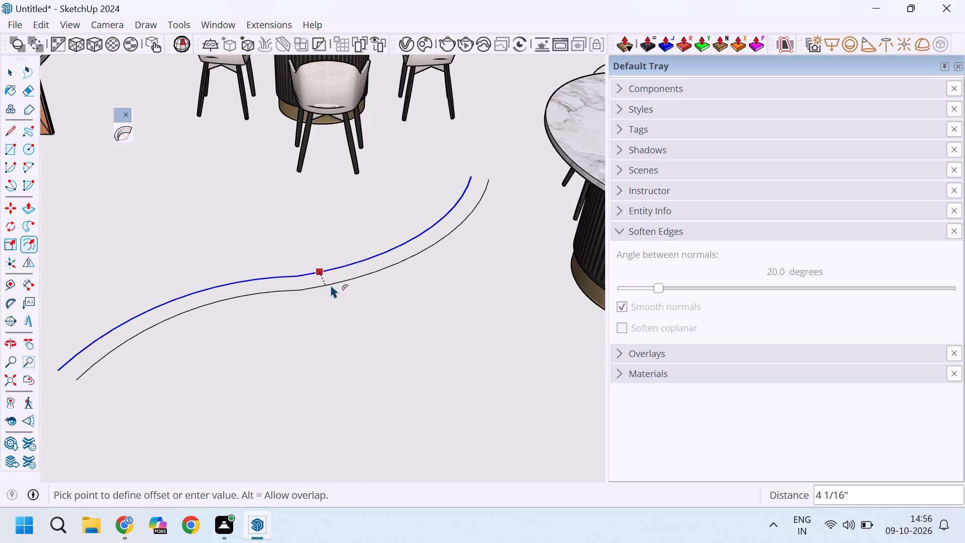
{"action": "key", "text": "2"}
{"action": "key", "text": "Return"}
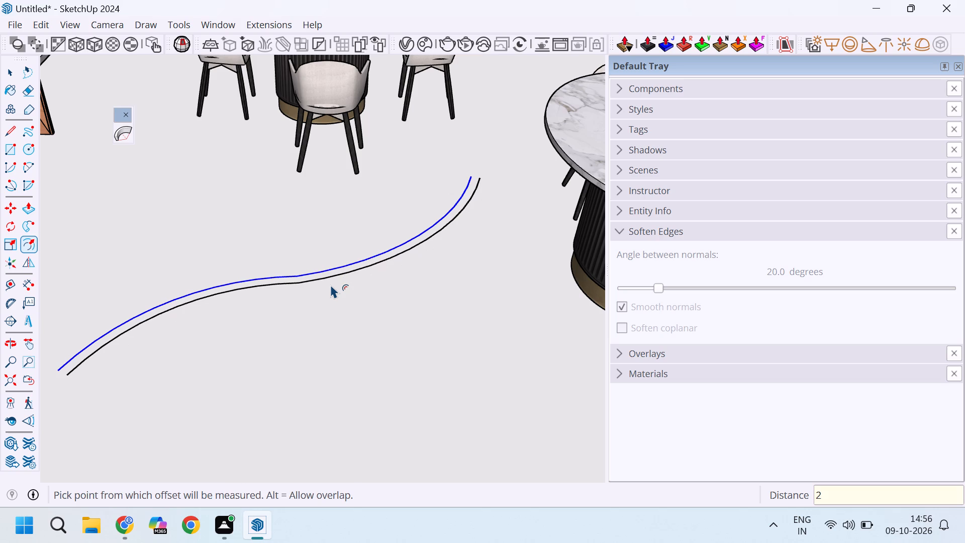
Close both open ends between the parallel S-curves with short lines, forming a thin face.
{"action": "key", "text": "l"}
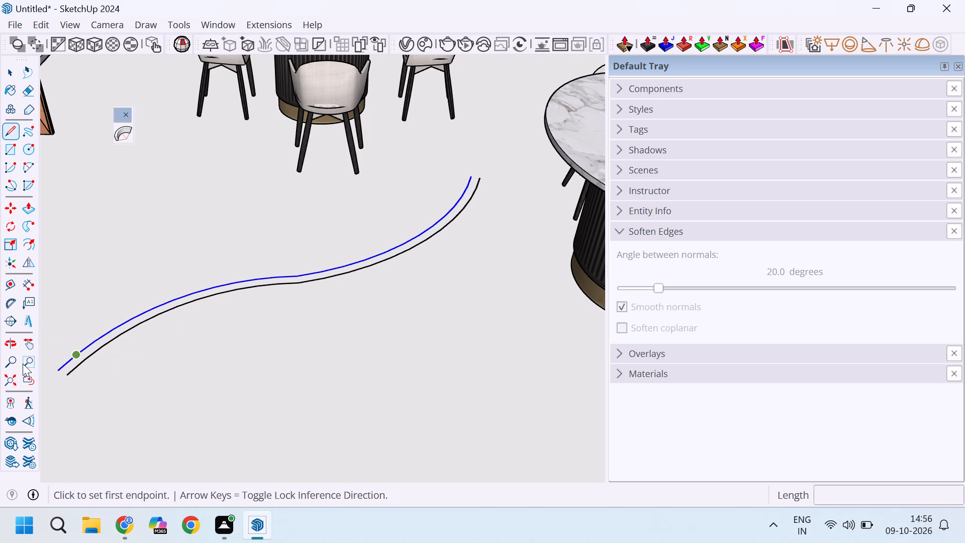
{"action": "scroll", "coordinate": [49, 373], "scroll_direction": "up", "scroll_amount": 5}
{"action": "left_click", "coordinate": [61, 365]}
{"action": "left_click", "coordinate": [78, 379]}
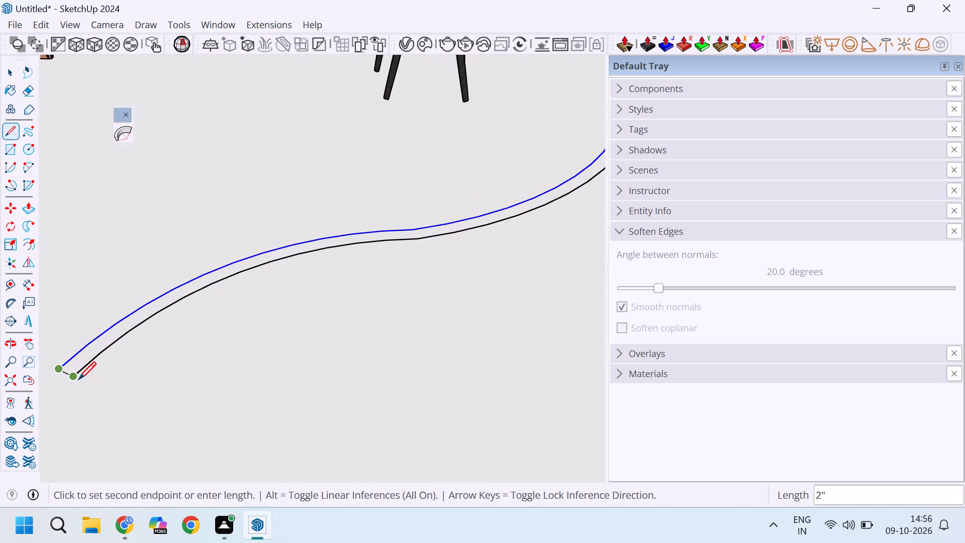
{"action": "scroll", "coordinate": [57, 385], "scroll_direction": "down", "scroll_amount": 12}
{"action": "scroll", "coordinate": [280, 286], "scroll_direction": "up", "scroll_amount": 5}
{"action": "key", "text": "Escape"}
{"action": "scroll", "coordinate": [378, 237], "scroll_direction": "up", "scroll_amount": 4}
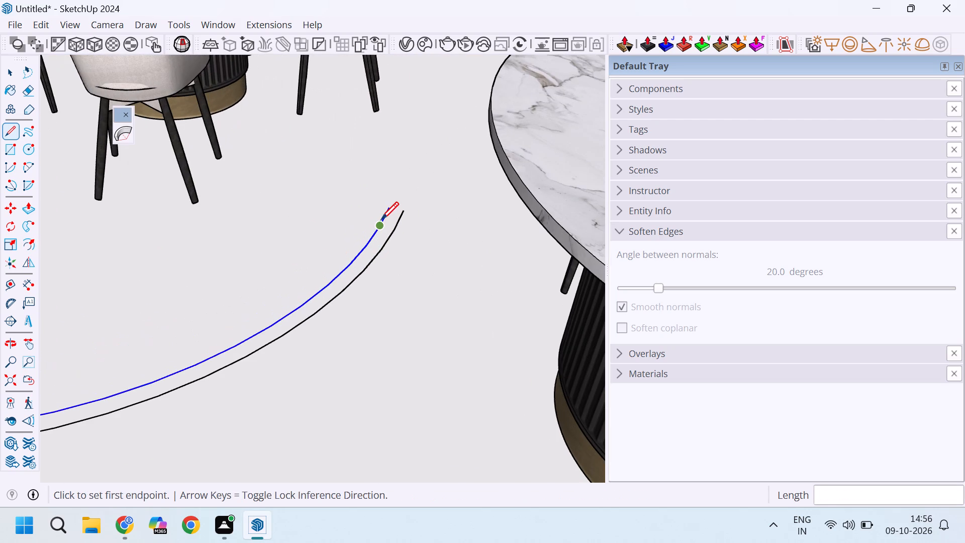
{"action": "left_click", "coordinate": [388, 210]}
{"action": "left_click", "coordinate": [406, 218]}
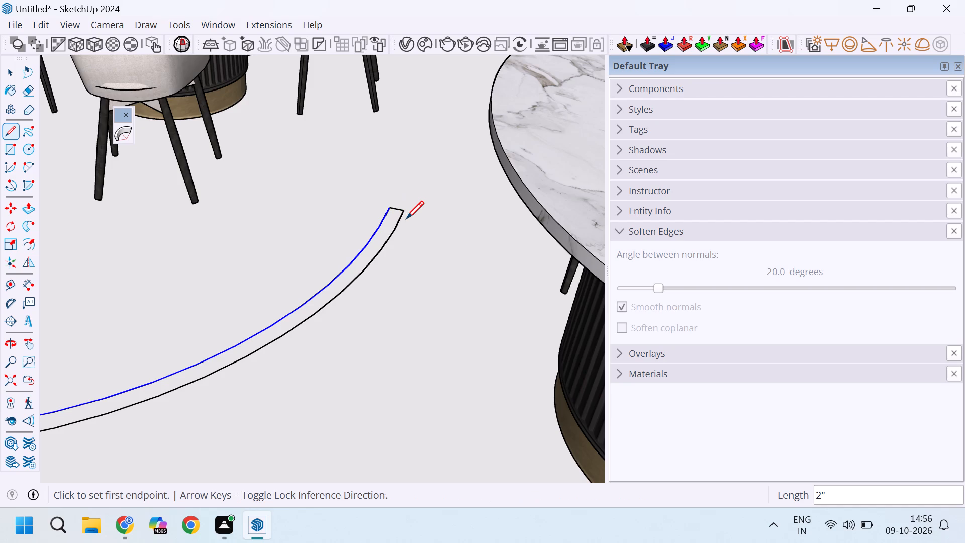
{"action": "scroll", "coordinate": [406, 218], "scroll_direction": "down", "scroll_amount": 5}
{"action": "key", "text": "space"}
Extrude the S-curved strip face 3' upward into a partition wall.
{"action": "scroll", "coordinate": [406, 218], "scroll_direction": "down", "scroll_amount": 3}
{"action": "scroll", "coordinate": [364, 247], "scroll_direction": "up", "scroll_amount": 4}
{"action": "left_click", "coordinate": [392, 272]}
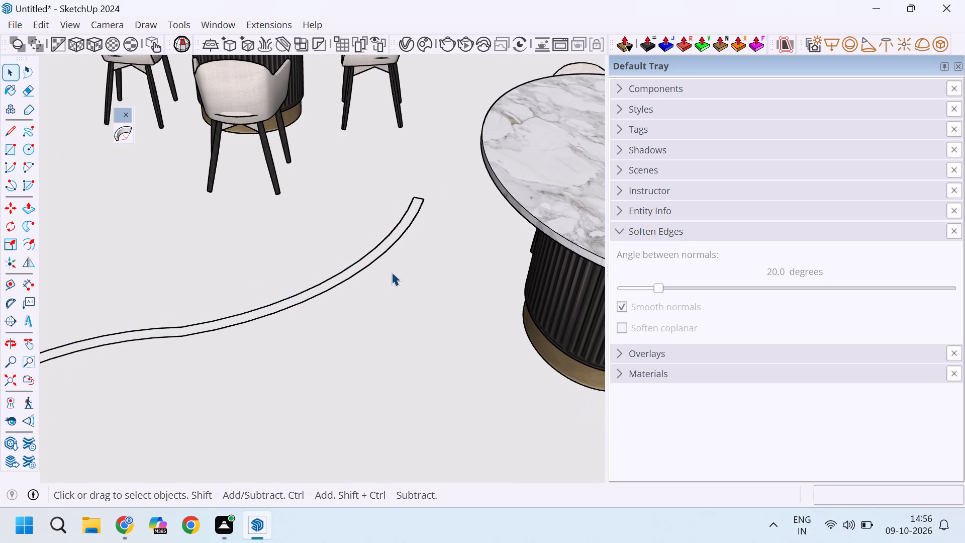
{"action": "key", "text": "p"}
{"action": "scroll", "coordinate": [358, 258], "scroll_direction": "up", "scroll_amount": 5}
{"action": "left_click", "coordinate": [370, 263]}
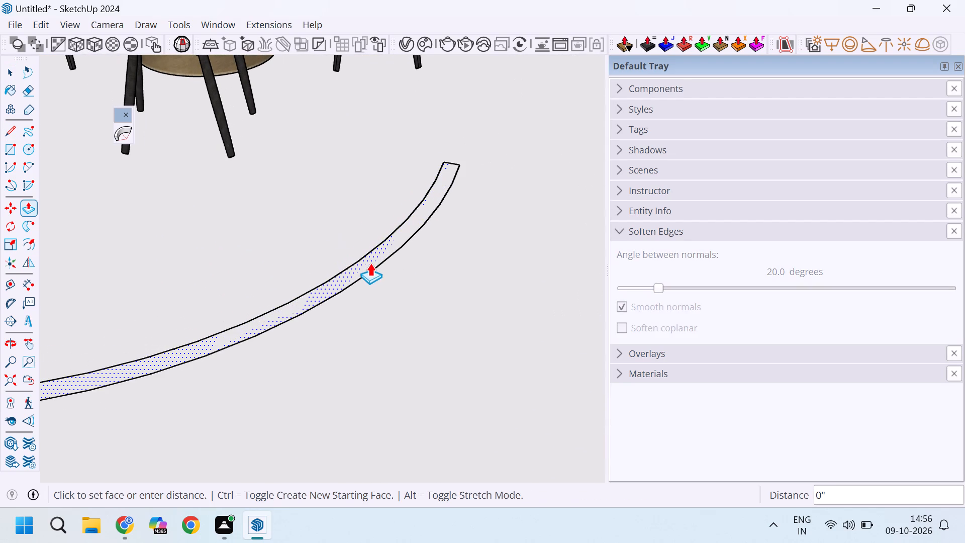
{"action": "type", "text": "3'"}
{"action": "key", "text": "Return"}
{"action": "key", "text": "space"}
Make the whole S-curve partition, with all its connected faces and edges, a group.
{"action": "scroll", "coordinate": [370, 212], "scroll_direction": "down", "scroll_amount": 16}
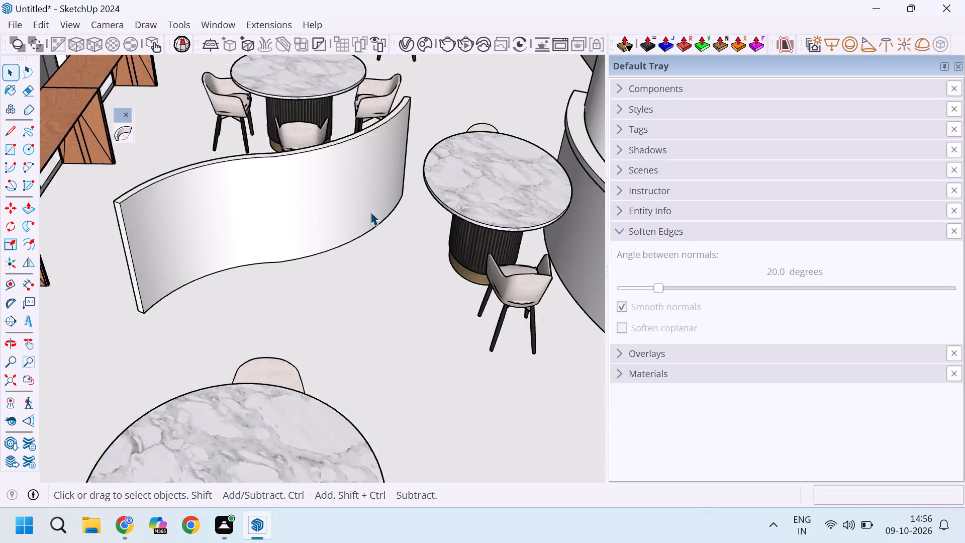
{"action": "scroll", "coordinate": [370, 212], "scroll_direction": "down", "scroll_amount": 7}
{"action": "scroll", "coordinate": [370, 212], "scroll_direction": "up", "scroll_amount": 3}
{"action": "triple_click", "coordinate": [354, 216]}
{"action": "right_click", "coordinate": [353, 215]}
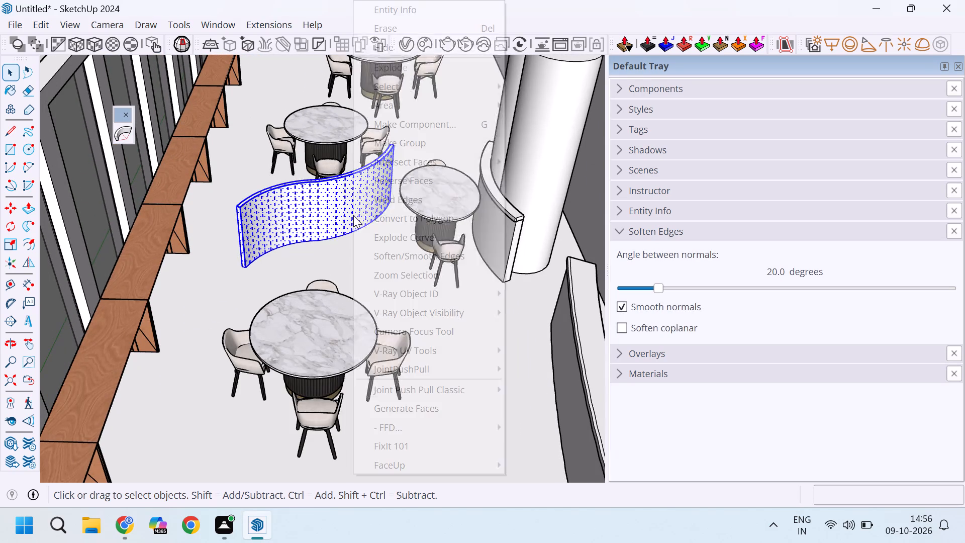
{"action": "left_click", "coordinate": [411, 141]}
Move the S-curve partition group about 3' 4" along the green axis, toward the three-chair marble dining set in front of it.
{"action": "scroll", "coordinate": [242, 215], "scroll_direction": "up", "scroll_amount": 4}
{"action": "scroll", "coordinate": [243, 284], "scroll_direction": "up", "scroll_amount": 2}
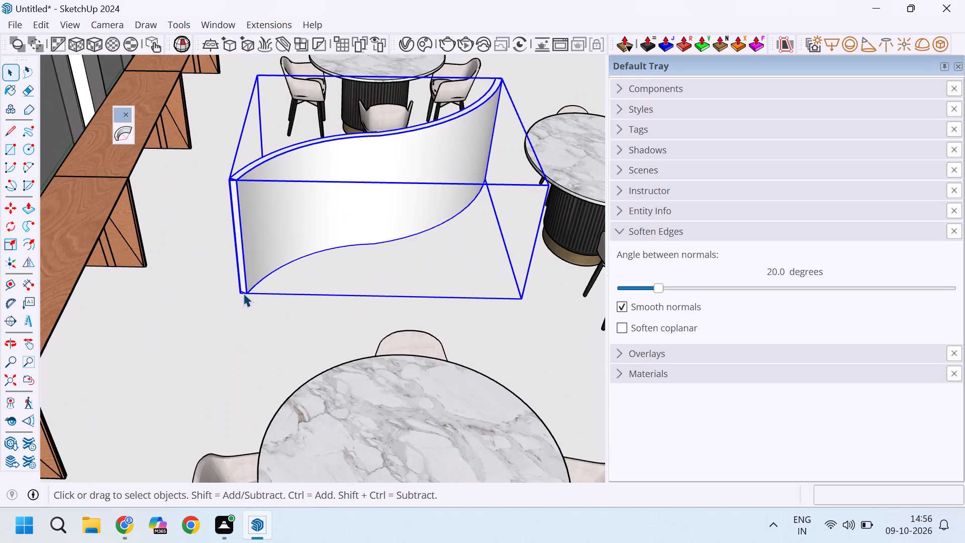
{"action": "key", "text": "m"}
{"action": "left_click", "coordinate": [236, 296]}
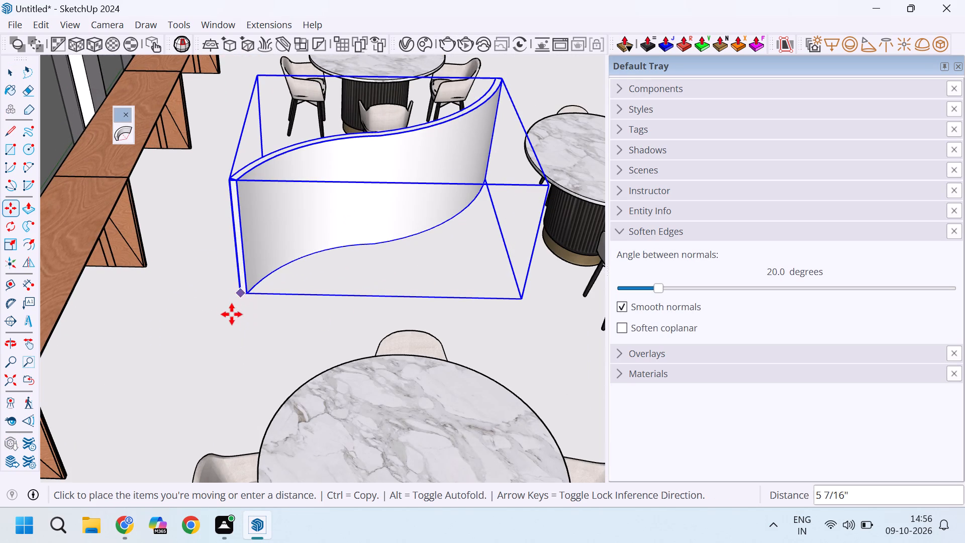
{"action": "scroll", "coordinate": [223, 333], "scroll_direction": "down", "scroll_amount": 1}
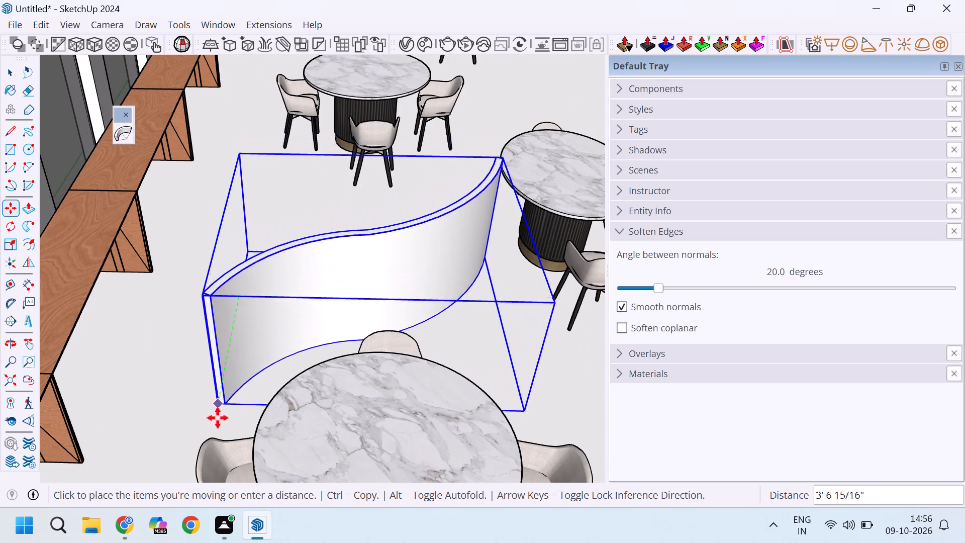
{"action": "left_click", "coordinate": [220, 399]}
{"action": "scroll", "coordinate": [220, 399], "scroll_direction": "down", "scroll_amount": 3}
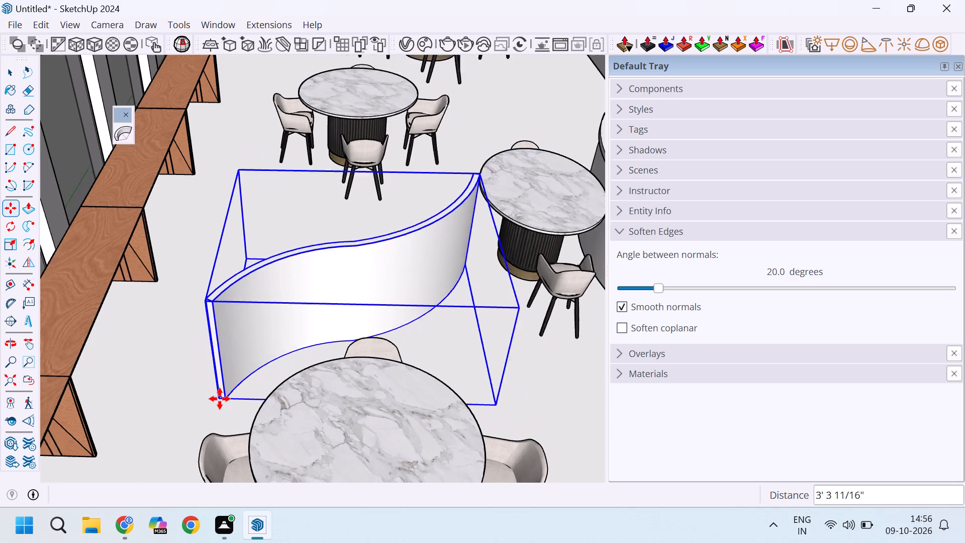
Nudge the S-curve partition group slightly sideways toward the wooden counter.
{"action": "scroll", "coordinate": [220, 399], "scroll_direction": "down", "scroll_amount": 3}
{"action": "scroll", "coordinate": [220, 399], "scroll_direction": "up", "scroll_amount": 9}
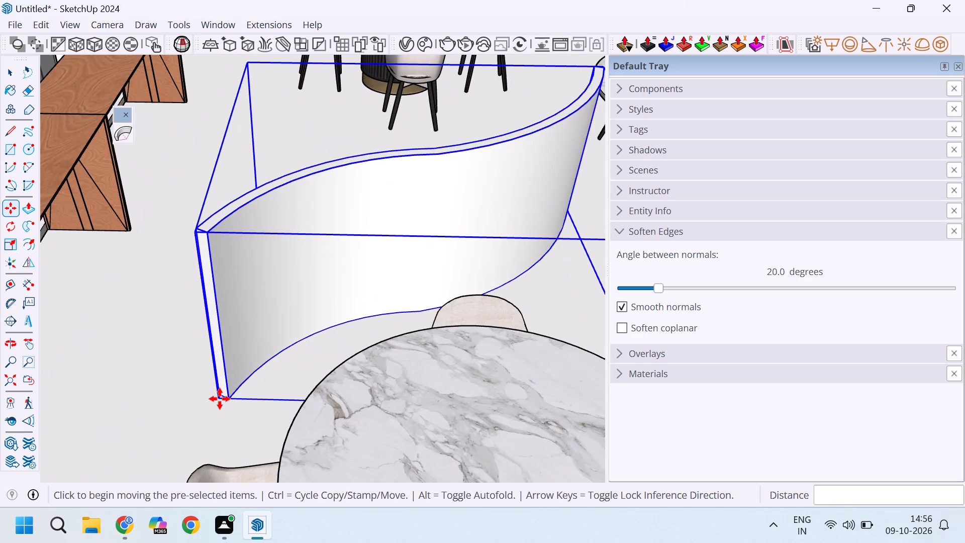
{"action": "scroll", "coordinate": [220, 399], "scroll_direction": "up", "scroll_amount": 3}
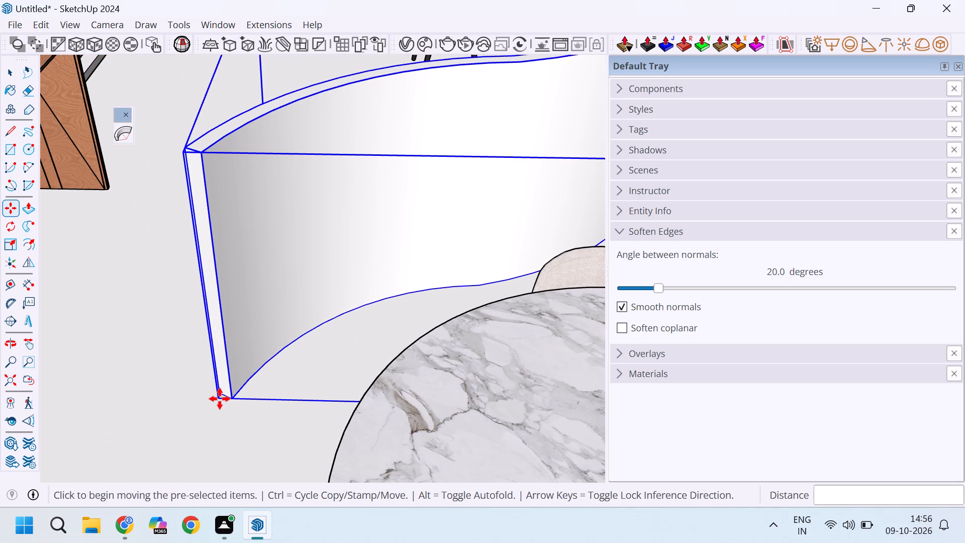
{"action": "left_click", "coordinate": [222, 393]}
{"action": "scroll", "coordinate": [206, 392], "scroll_direction": "down", "scroll_amount": 5}
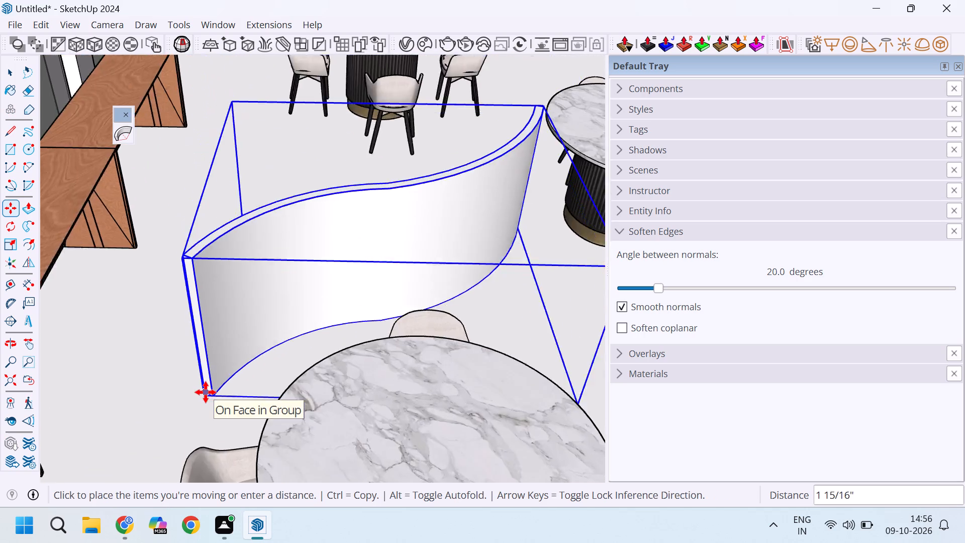
{"action": "scroll", "coordinate": [206, 392], "scroll_direction": "down", "scroll_amount": 5}
{"action": "left_click", "coordinate": [202, 392]}
{"action": "key", "text": "space"}
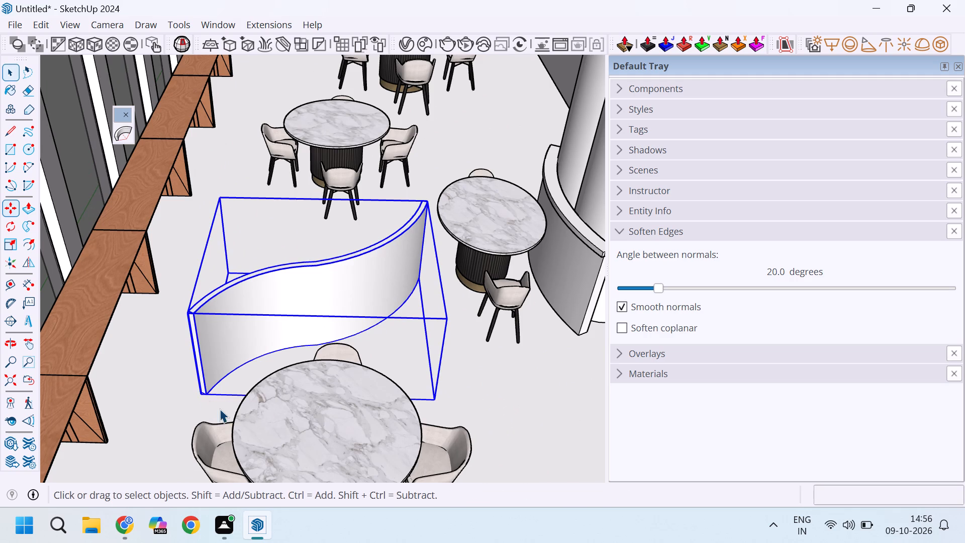
Examine the S-curve partition's placement among the dining sets, columns and wooden counter.
{"action": "scroll", "coordinate": [221, 409], "scroll_direction": "down", "scroll_amount": 8}
{"action": "left_click", "coordinate": [387, 388]}
{"action": "middle_click_drag", "start_coordinate": [384, 410], "coordinate": [374, 283]}
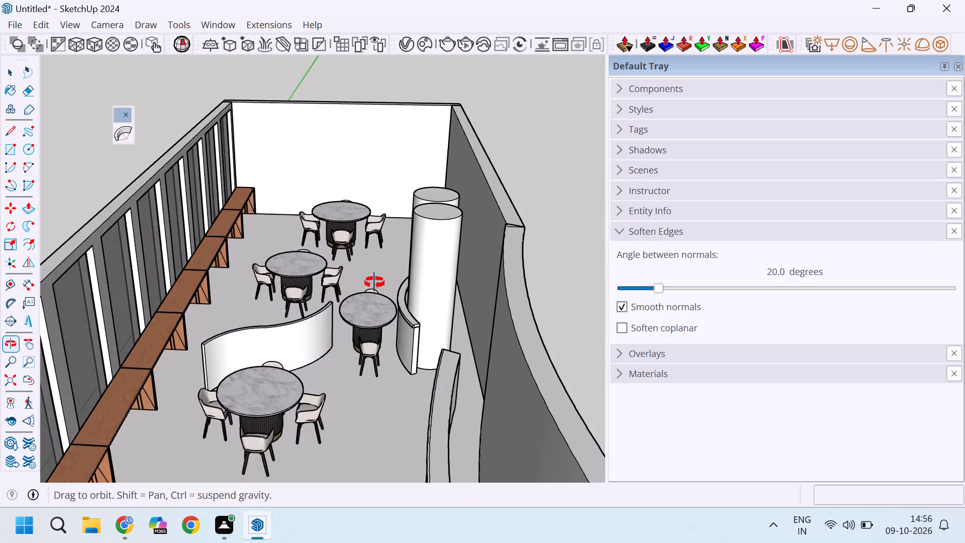
{"action": "middle_click_drag", "start_coordinate": [374, 283], "coordinate": [370, 316]}
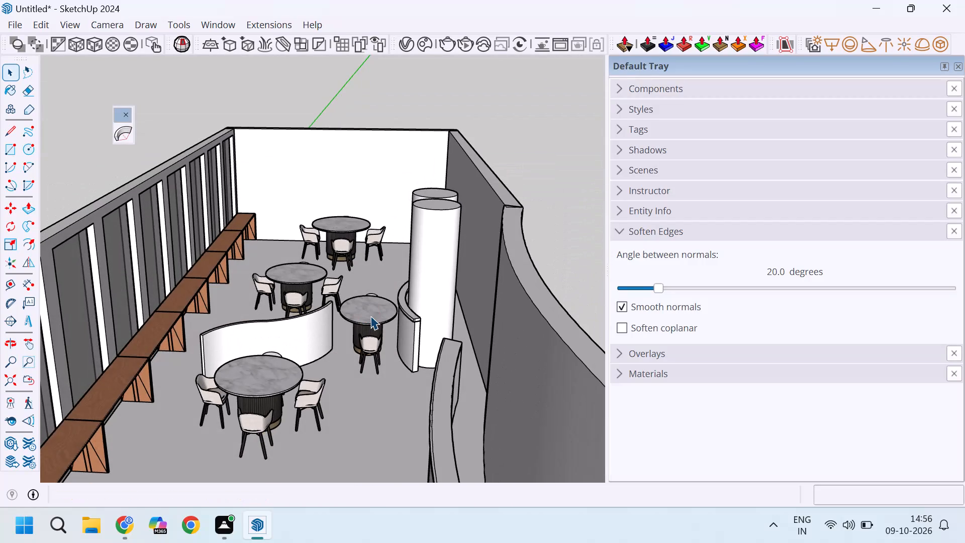
{"action": "scroll", "coordinate": [196, 348], "scroll_direction": "up", "scroll_amount": 4}
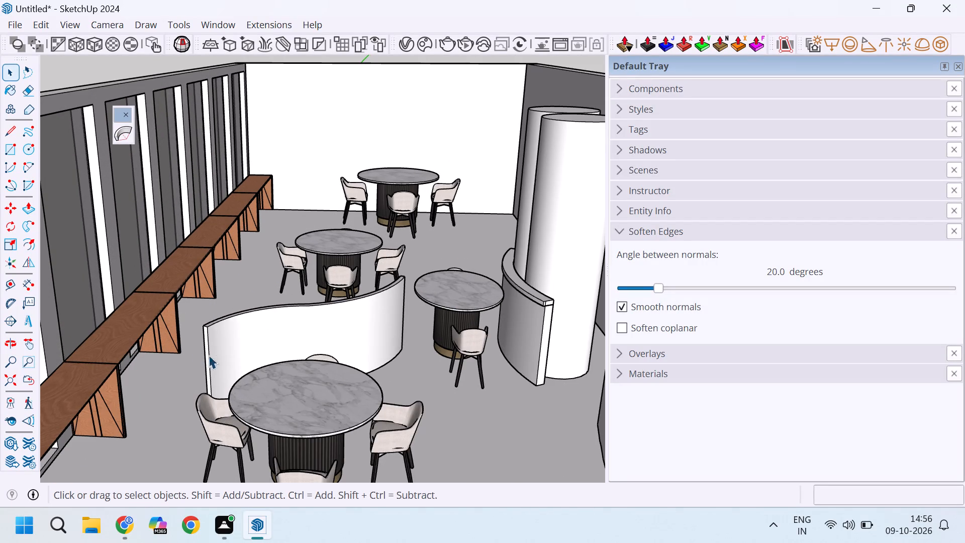
Open the S-curve partition group and extend its end face about 5 5/16" toward the wooden counter with Push/Pull.
{"action": "scroll", "coordinate": [209, 343], "scroll_direction": "up", "scroll_amount": 6}
{"action": "double_click", "coordinate": [209, 331]}
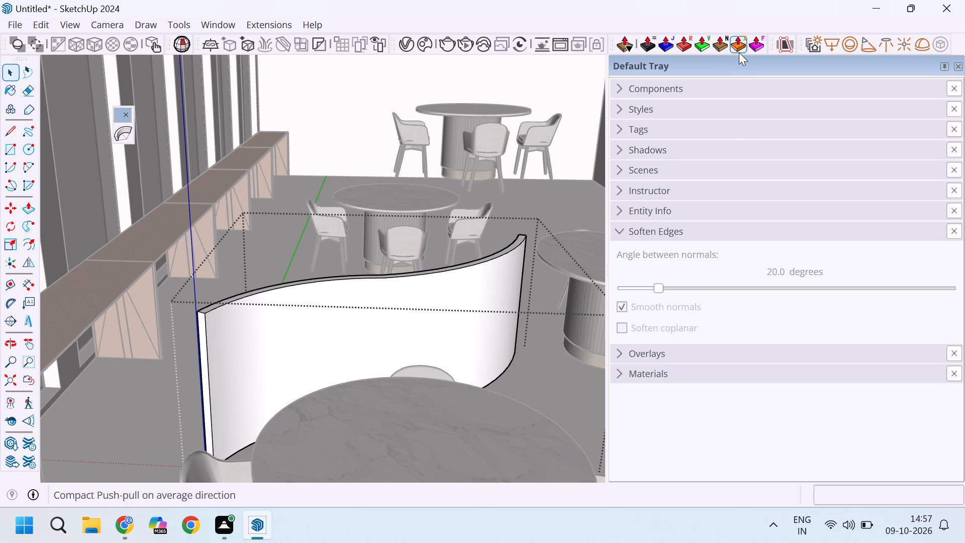
{"action": "scroll", "coordinate": [186, 348], "scroll_direction": "up", "scroll_amount": 2}
{"action": "key", "text": "p"}
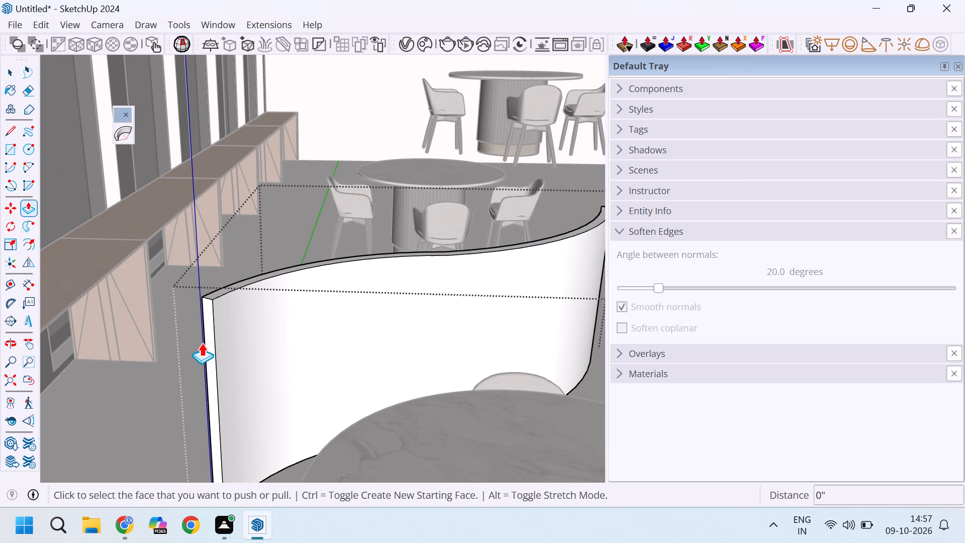
{"action": "left_click", "coordinate": [213, 335]}
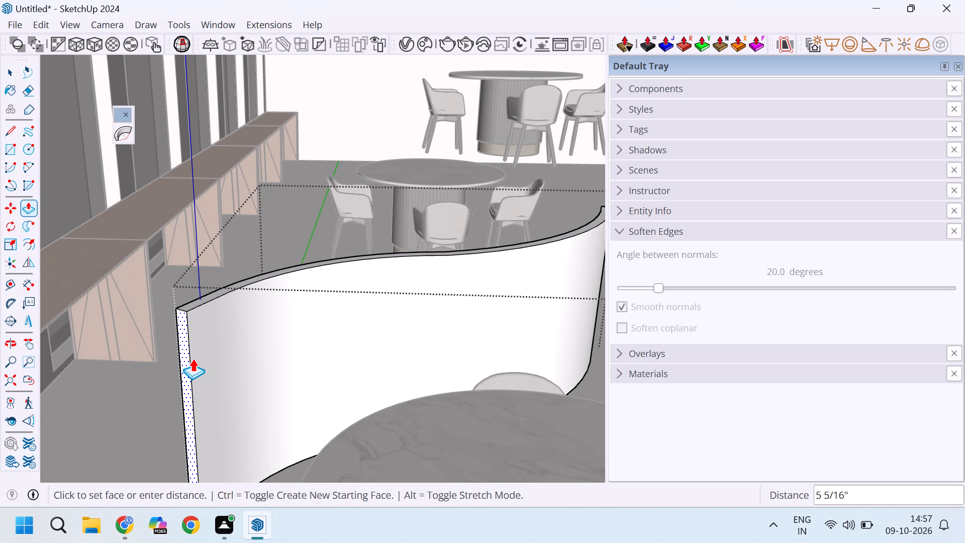
{"action": "left_click", "coordinate": [192, 358]}
{"action": "scroll", "coordinate": [192, 358], "scroll_direction": "down", "scroll_amount": 7}
{"action": "key", "text": "space"}
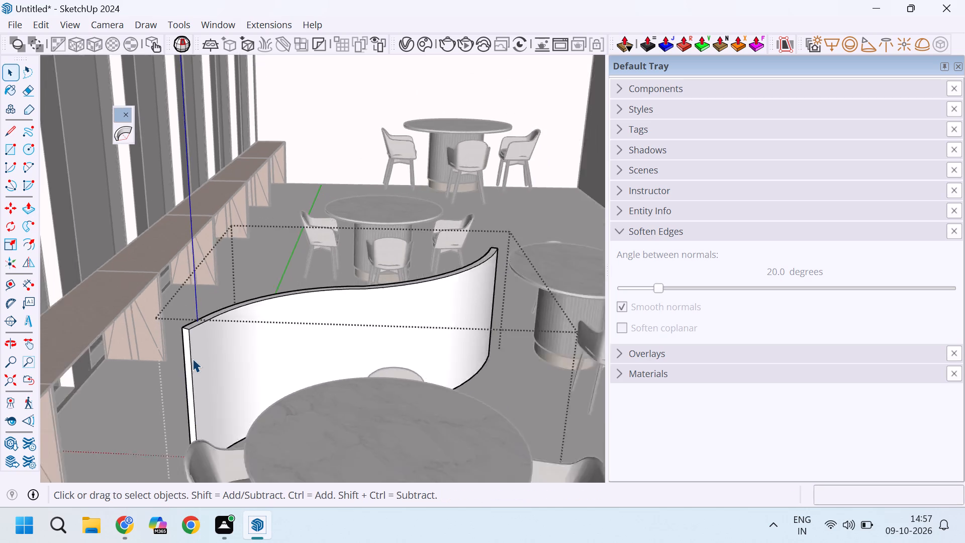
Extend the same end of the S-curve partition a further 2 5/8" or so toward the counter, and close the group.
{"action": "scroll", "coordinate": [192, 358], "scroll_direction": "down", "scroll_amount": 4}
{"action": "scroll", "coordinate": [195, 352], "scroll_direction": "up", "scroll_amount": 8}
{"action": "scroll", "coordinate": [219, 373], "scroll_direction": "down", "scroll_amount": 3}
{"action": "key", "text": "p"}
{"action": "left_click", "coordinate": [207, 355]}
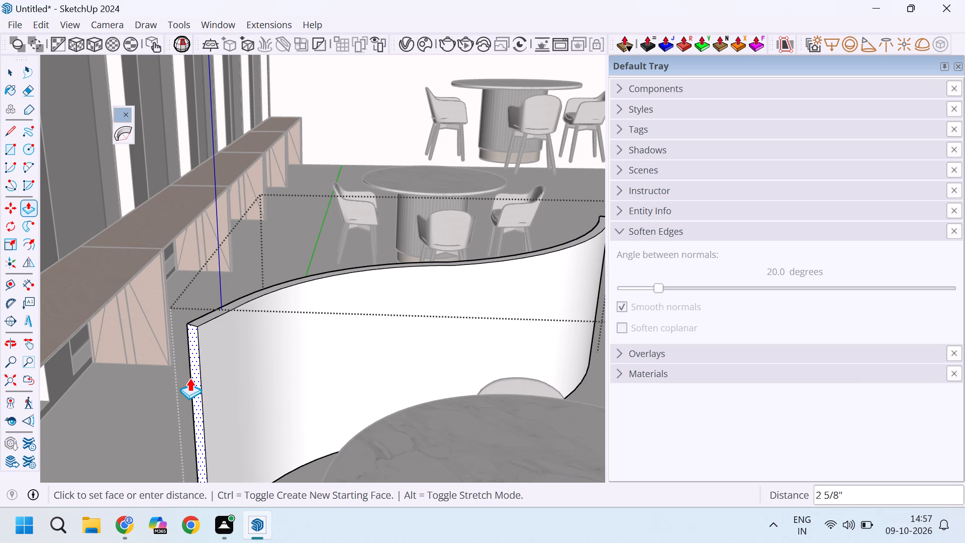
{"action": "left_click", "coordinate": [189, 378]}
{"action": "key", "text": "p"}
{"action": "scroll", "coordinate": [189, 378], "scroll_direction": "down", "scroll_amount": 12}
{"action": "key", "text": "space"}
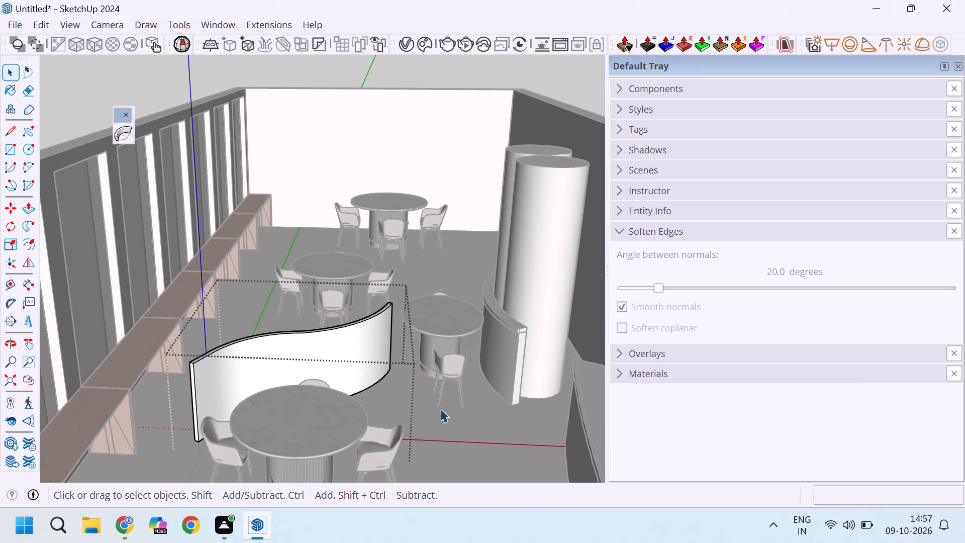
{"action": "left_click", "coordinate": [440, 409]}
Examine the extended S-curve partition's fit between the wooden counter, the dining sets and the columns.
{"action": "scroll", "coordinate": [388, 415], "scroll_direction": "down", "scroll_amount": 4}
{"action": "middle_click_drag", "start_coordinate": [381, 399], "coordinate": [401, 488]}
{"action": "scroll", "coordinate": [355, 378], "scroll_direction": "down", "scroll_amount": 1}
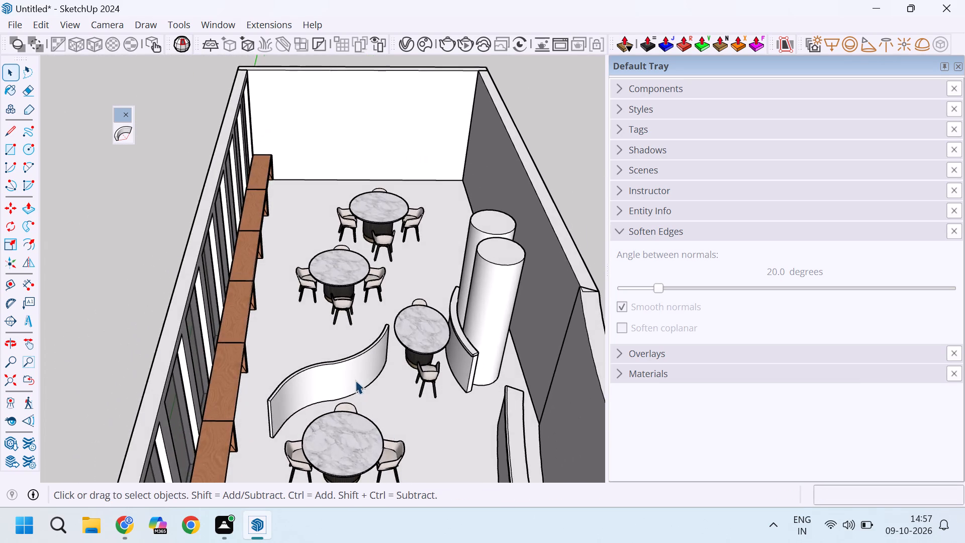
{"action": "scroll", "coordinate": [355, 380], "scroll_direction": "down", "scroll_amount": 4}
{"action": "scroll", "coordinate": [357, 403], "scroll_direction": "up", "scroll_amount": 4}
{"action": "scroll", "coordinate": [366, 368], "scroll_direction": "down", "scroll_amount": 4}
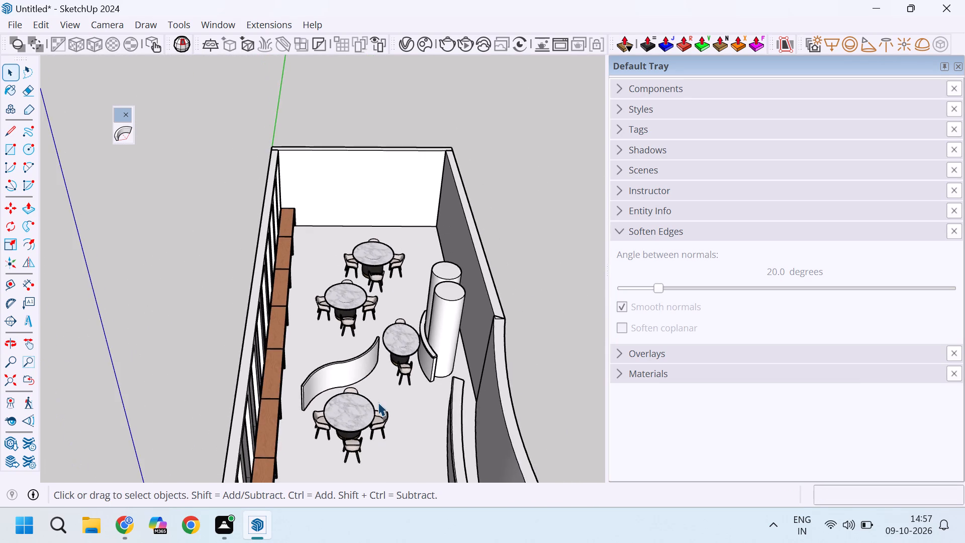
{"action": "middle_click_drag", "start_coordinate": [378, 402], "coordinate": [378, 313]}
{"action": "scroll", "coordinate": [374, 307], "scroll_direction": "down", "scroll_amount": 4}
{"action": "middle_click_drag", "start_coordinate": [387, 374], "coordinate": [379, 291]}
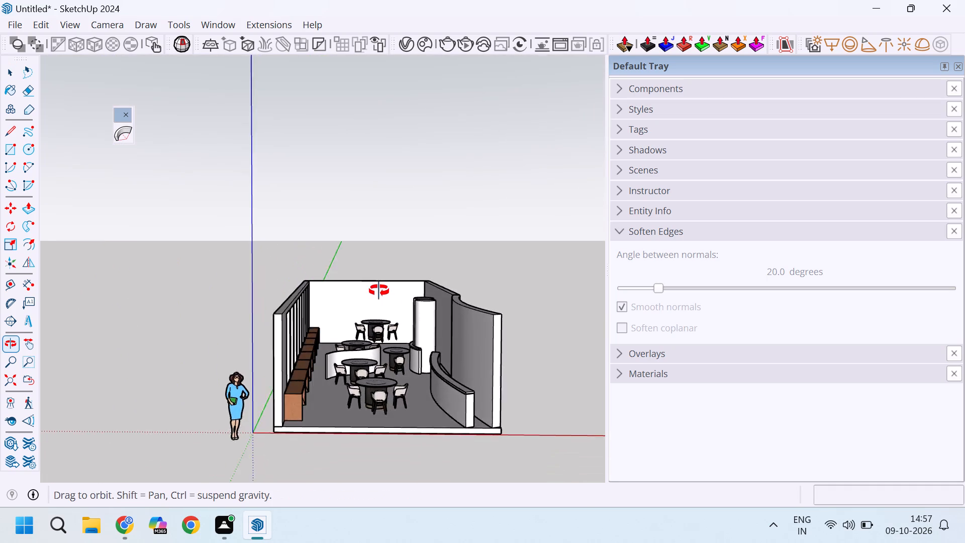
{"action": "middle_click_drag", "start_coordinate": [379, 291], "coordinate": [358, 301]}
{"action": "middle_click", "coordinate": [358, 301]}
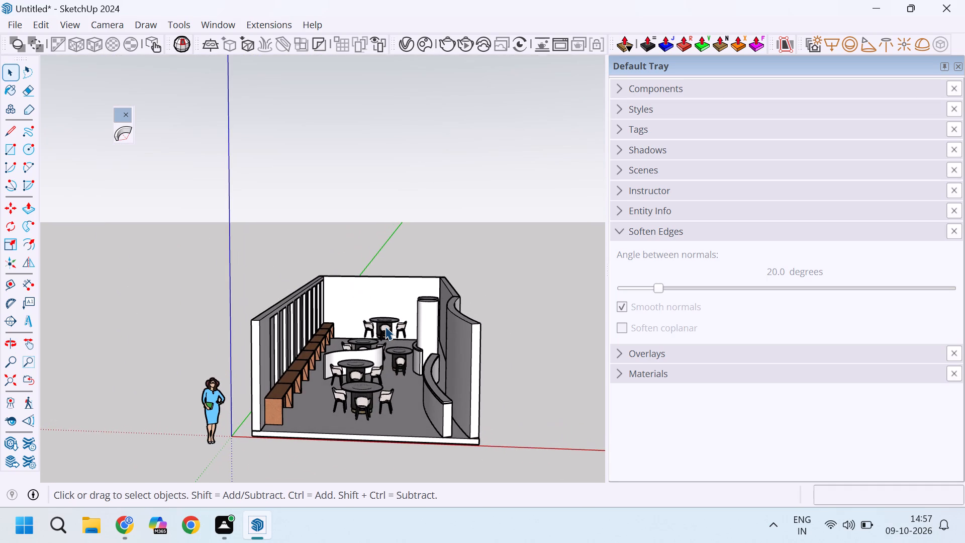
{"action": "scroll", "coordinate": [419, 351], "scroll_direction": "up", "scroll_amount": 6}
{"action": "middle_click_drag", "start_coordinate": [380, 407], "coordinate": [353, 369]}
{"action": "scroll", "coordinate": [365, 371], "scroll_direction": "down", "scroll_amount": 4}
{"action": "middle_click_drag", "start_coordinate": [390, 374], "coordinate": [391, 496]}
{"action": "scroll", "coordinate": [343, 398], "scroll_direction": "up", "scroll_amount": 3}
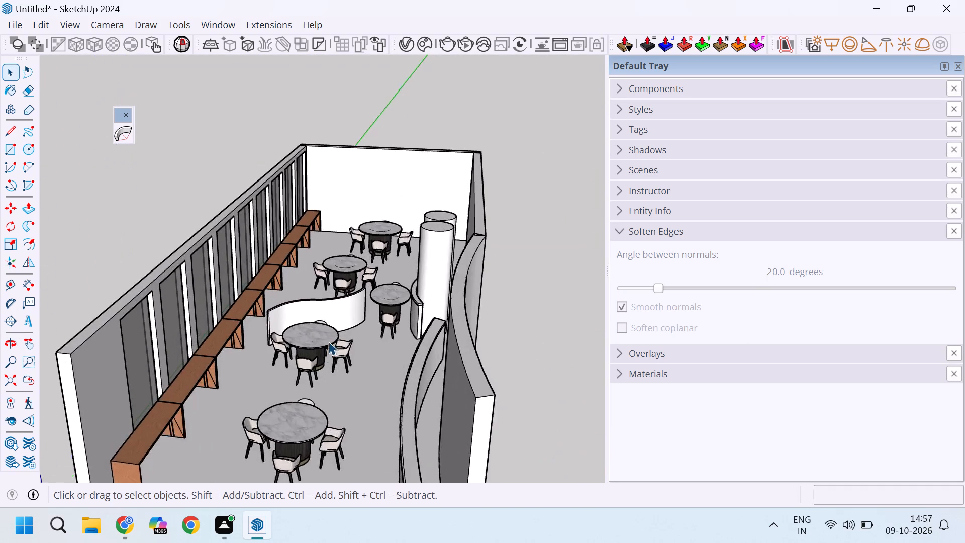
{"action": "scroll", "coordinate": [328, 341], "scroll_direction": "up", "scroll_amount": 5}
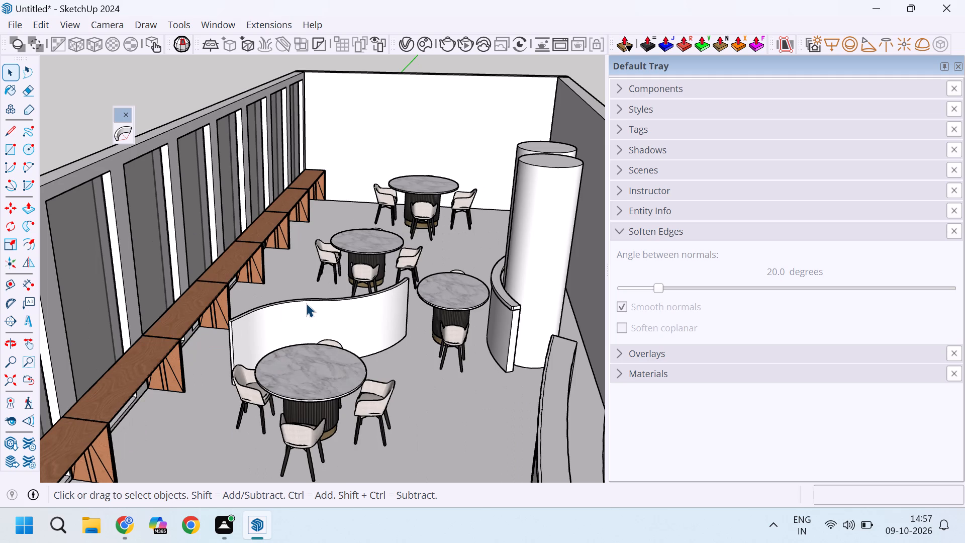
{"action": "scroll", "coordinate": [324, 337], "scroll_direction": "down", "scroll_amount": 3}
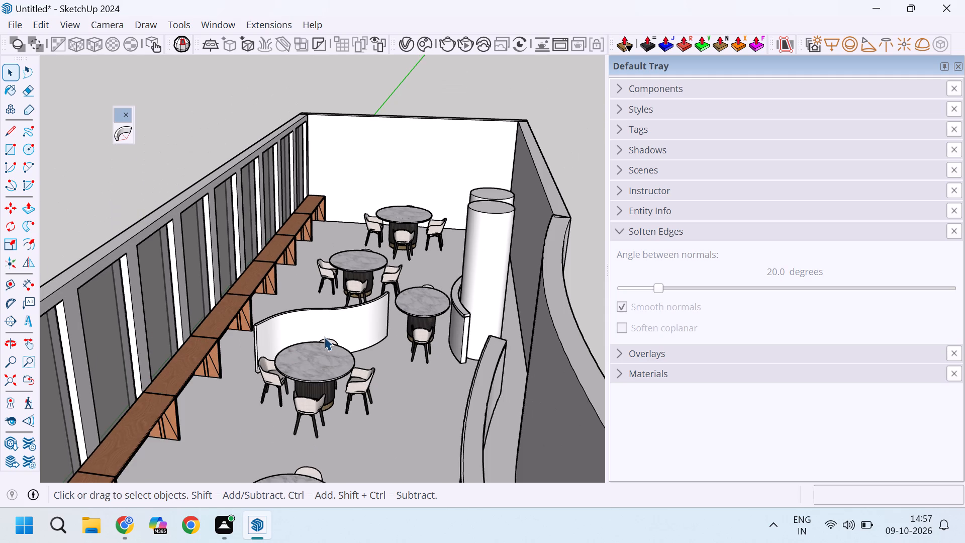
{"action": "scroll", "coordinate": [302, 303], "scroll_direction": "up", "scroll_amount": 4}
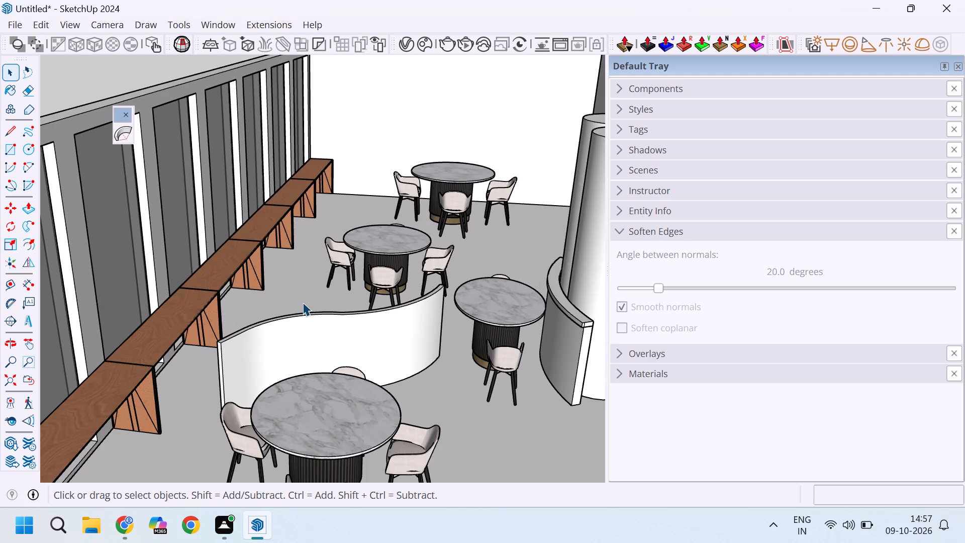
Review the whole café layout from the open front and from above, checking the spacing of dining sets, partition and curved walls.
{"action": "scroll", "coordinate": [450, 235], "scroll_direction": "down", "scroll_amount": 4}
{"action": "scroll", "coordinate": [264, 73], "scroll_direction": "down", "scroll_amount": 3}
{"action": "scroll", "coordinate": [311, 209], "scroll_direction": "down", "scroll_amount": 5}
{"action": "middle_click_drag", "start_coordinate": [366, 271], "coordinate": [379, 245]}
{"action": "scroll", "coordinate": [385, 241], "scroll_direction": "up", "scroll_amount": 6}
{"action": "scroll", "coordinate": [315, 273], "scroll_direction": "down", "scroll_amount": 4}
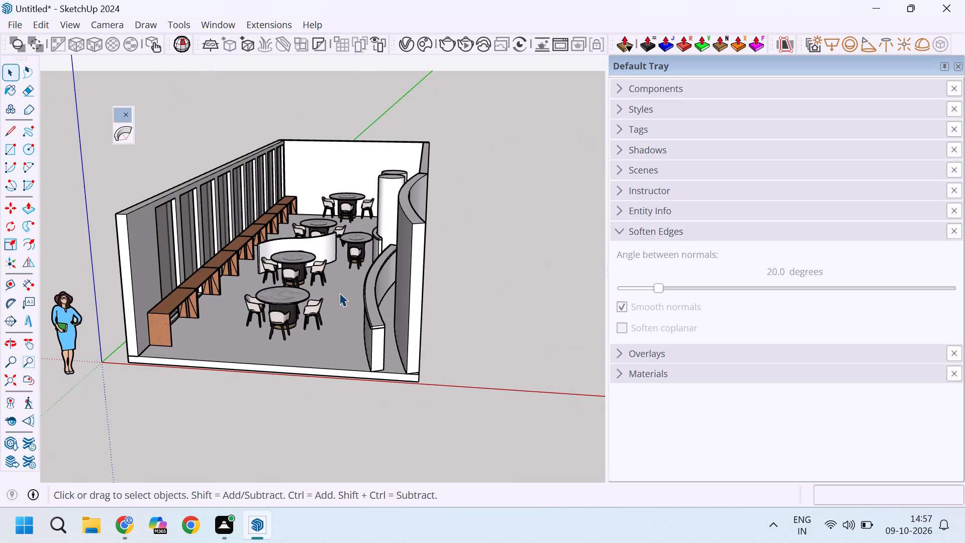
{"action": "middle_click_drag", "start_coordinate": [339, 293], "coordinate": [388, 269]}
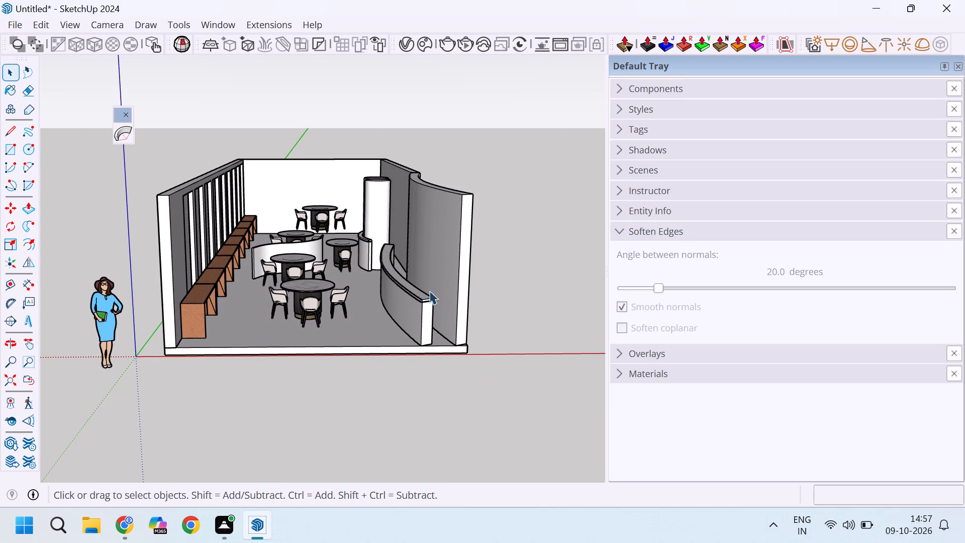
{"action": "scroll", "coordinate": [316, 266], "scroll_direction": "up", "scroll_amount": 2}
{"action": "scroll", "coordinate": [368, 301], "scroll_direction": "down", "scroll_amount": 2}
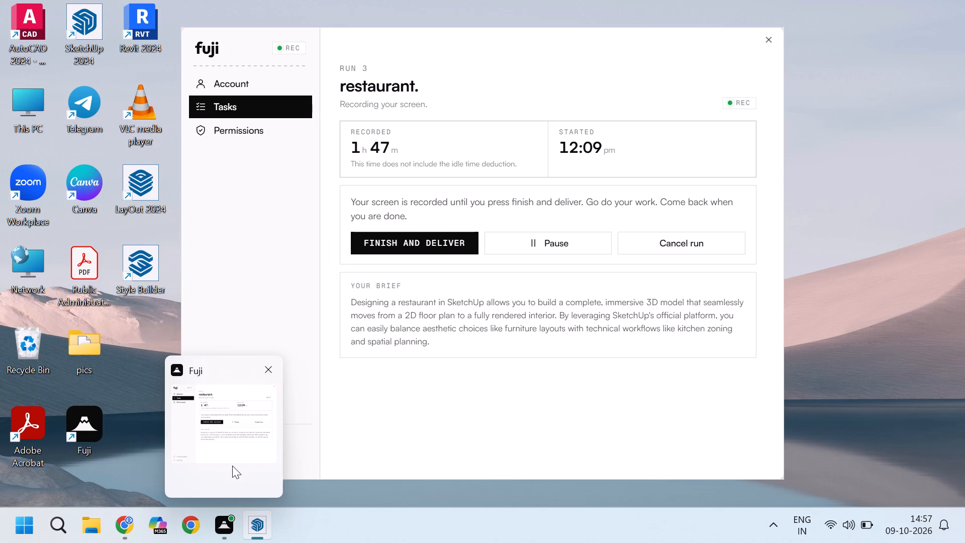
{"action": "scroll", "coordinate": [367, 218], "scroll_direction": "up", "scroll_amount": 4}
{"action": "scroll", "coordinate": [363, 229], "scroll_direction": "down", "scroll_amount": 6}
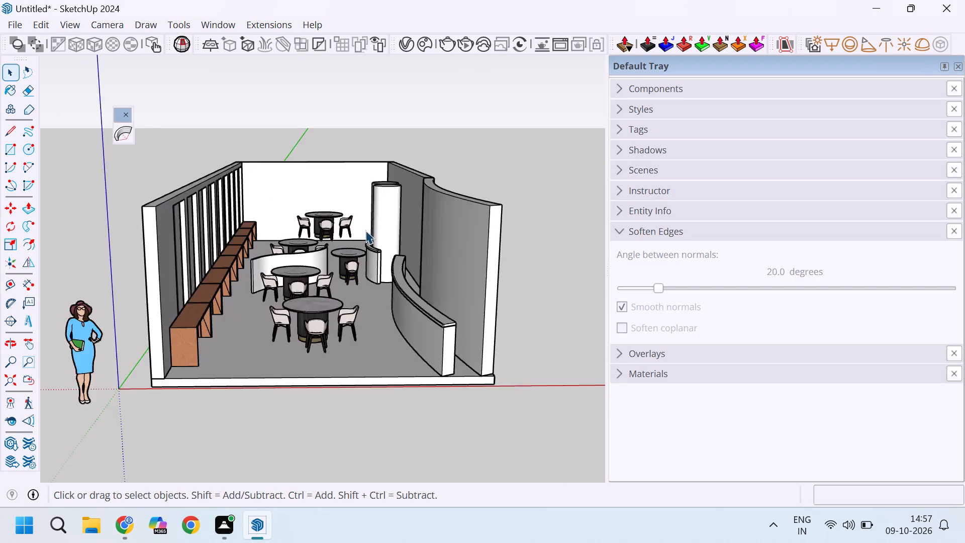
{"action": "scroll", "coordinate": [365, 233], "scroll_direction": "down", "scroll_amount": 2}
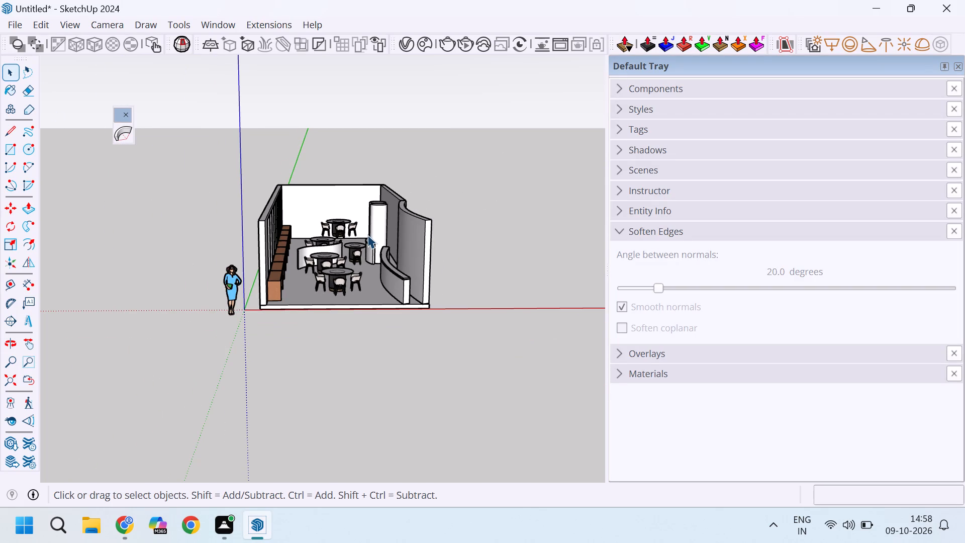
{"action": "scroll", "coordinate": [340, 234], "scroll_direction": "up", "scroll_amount": 5}
{"action": "scroll", "coordinate": [365, 289], "scroll_direction": "down", "scroll_amount": 4}
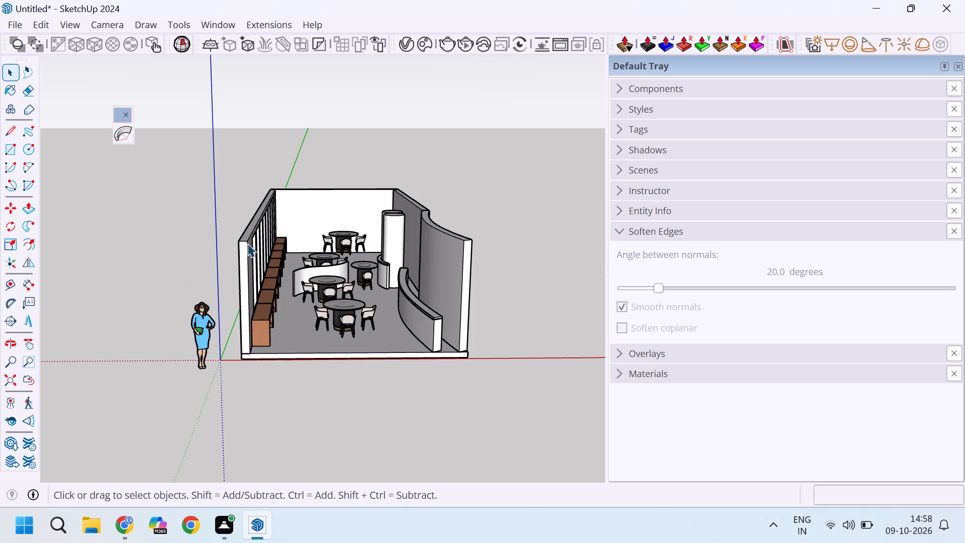
{"action": "scroll", "coordinate": [308, 224], "scroll_direction": "down", "scroll_amount": 2}
{"action": "scroll", "coordinate": [329, 268], "scroll_direction": "up", "scroll_amount": 10}
{"action": "middle_click_drag", "start_coordinate": [327, 311], "coordinate": [318, 413]}
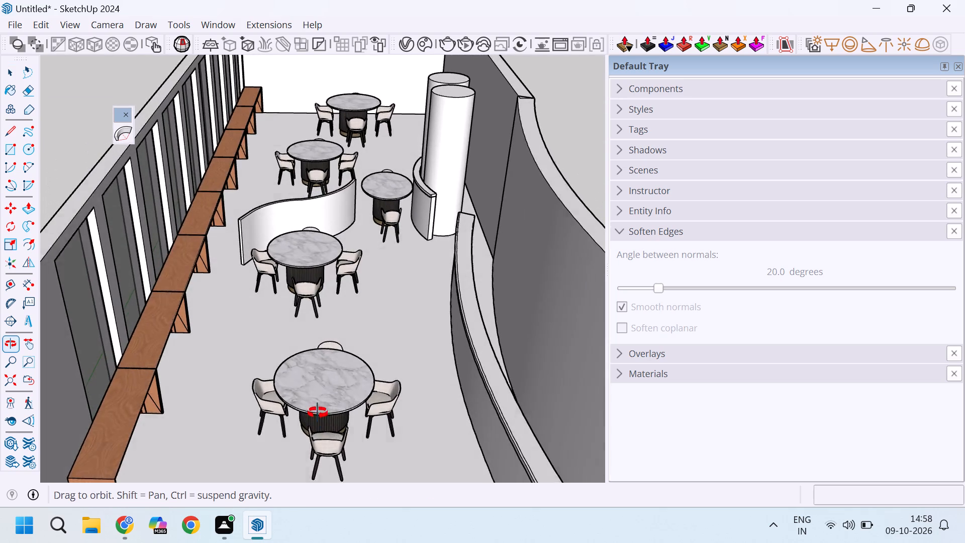
{"action": "scroll", "coordinate": [317, 304], "scroll_direction": "down", "scroll_amount": 4}
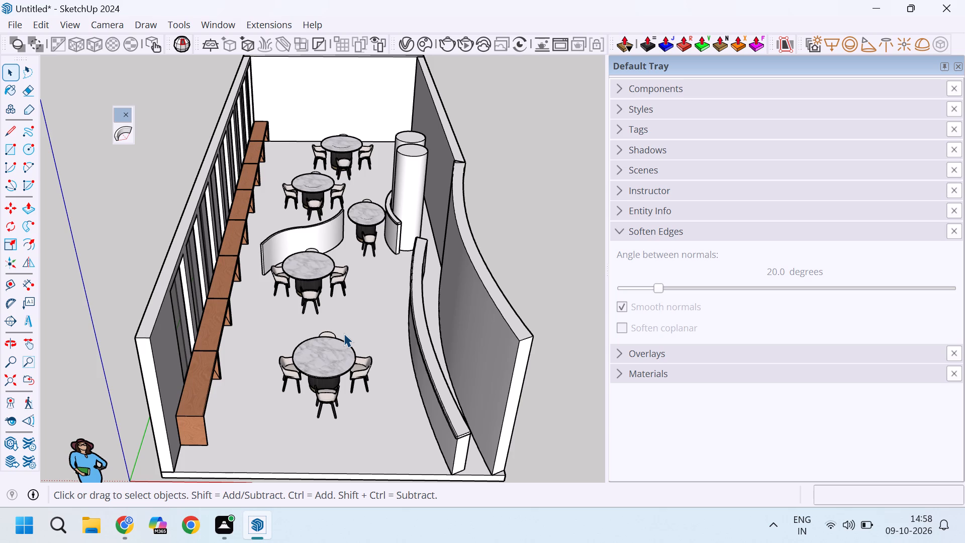
{"action": "scroll", "coordinate": [303, 322], "scroll_direction": "down", "scroll_amount": 3}
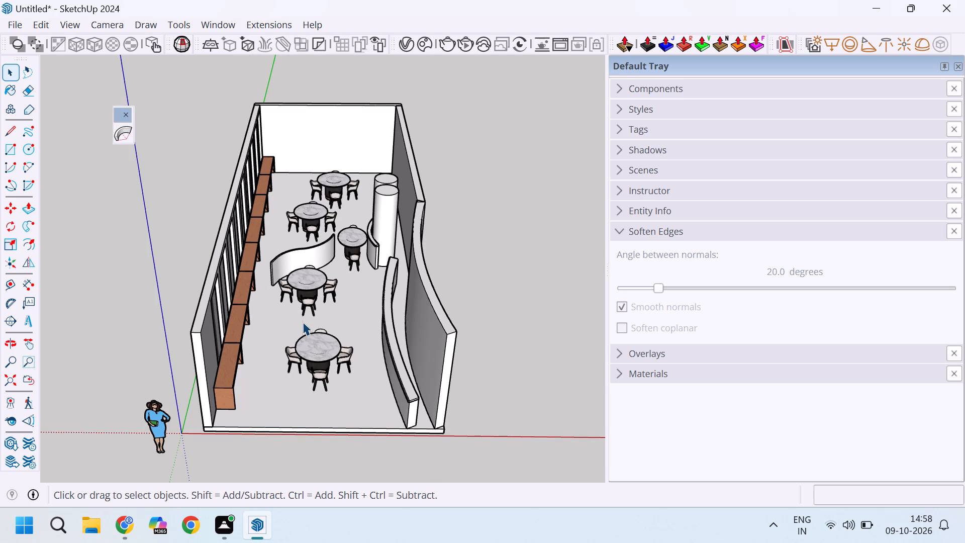